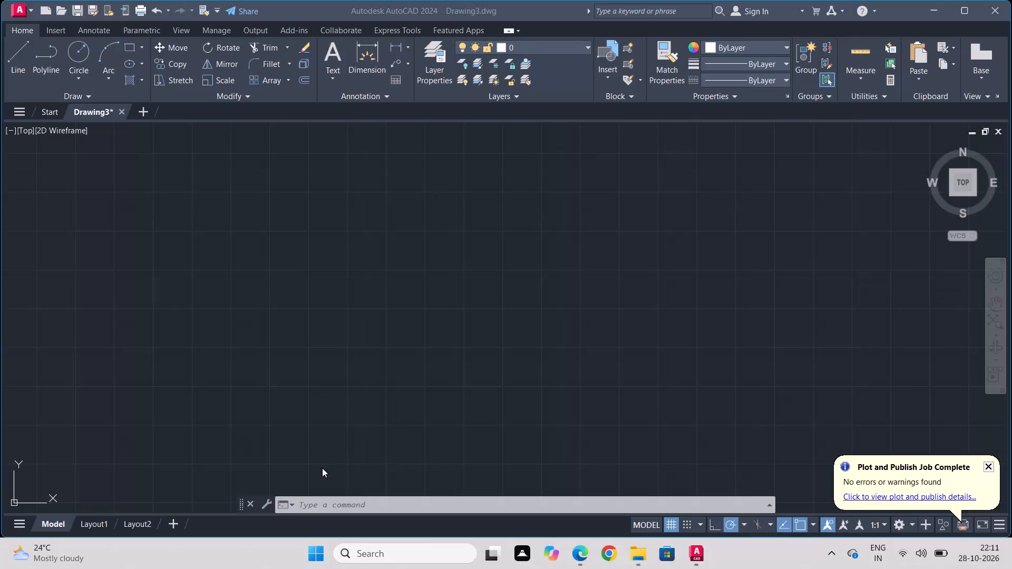
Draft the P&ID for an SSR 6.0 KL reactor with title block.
Start attaching the AUTOCAD PRACTICE FILE PDF as an underlay and select its page 10.
click(312, 506)
text(PDF)
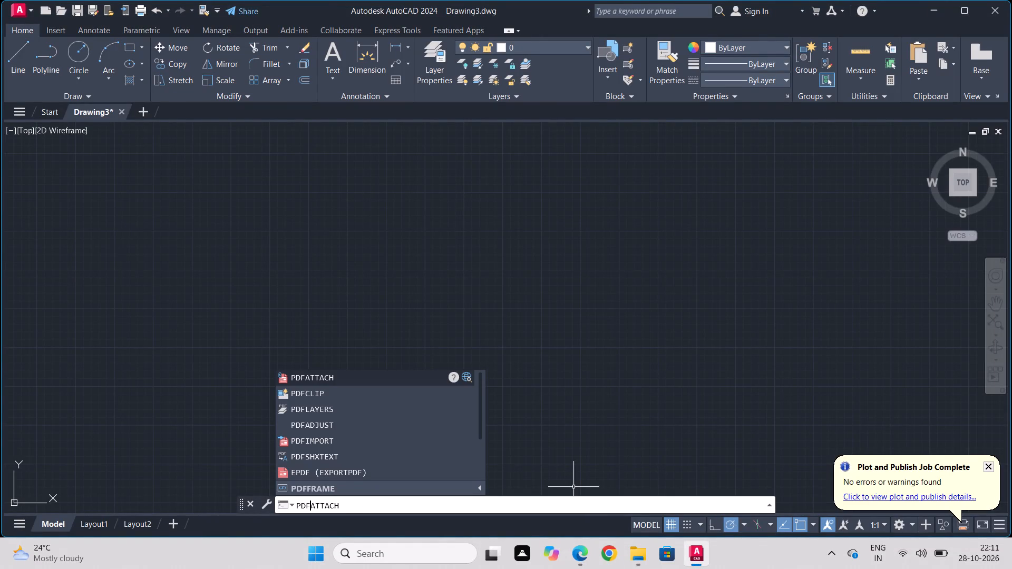
click(317, 379)
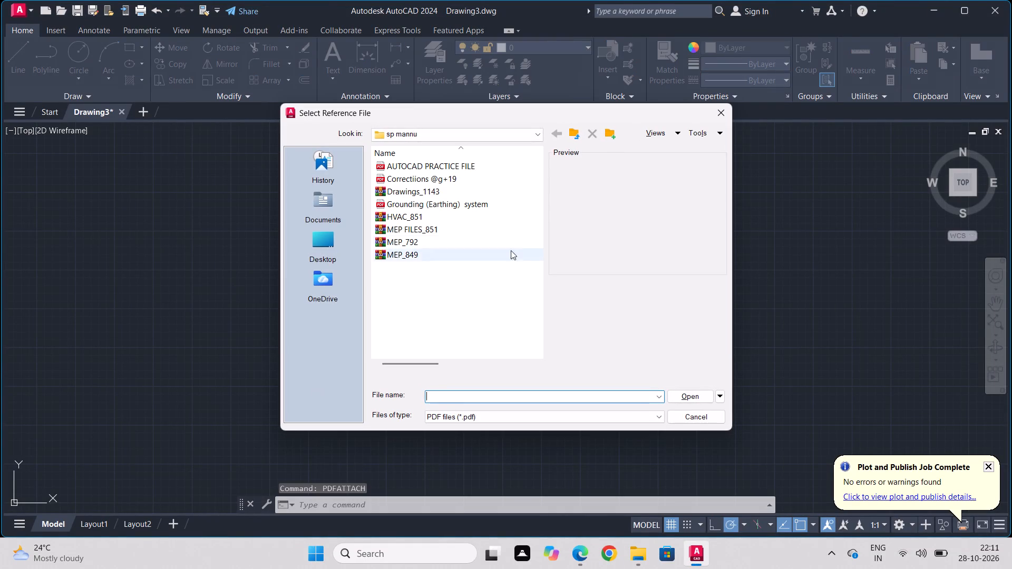
click(458, 167)
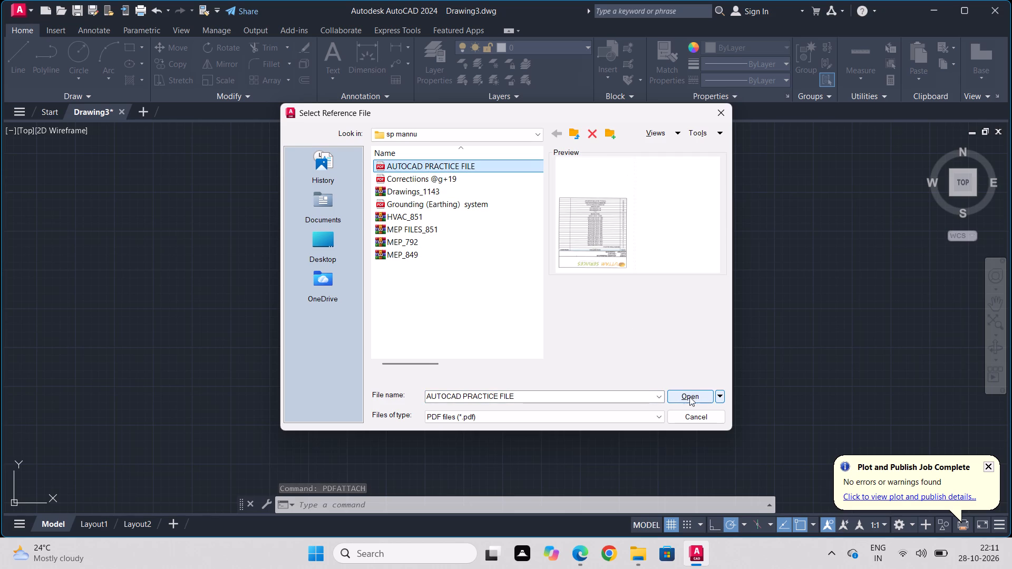
click(686, 397)
scroll(417, 427, down, 1)
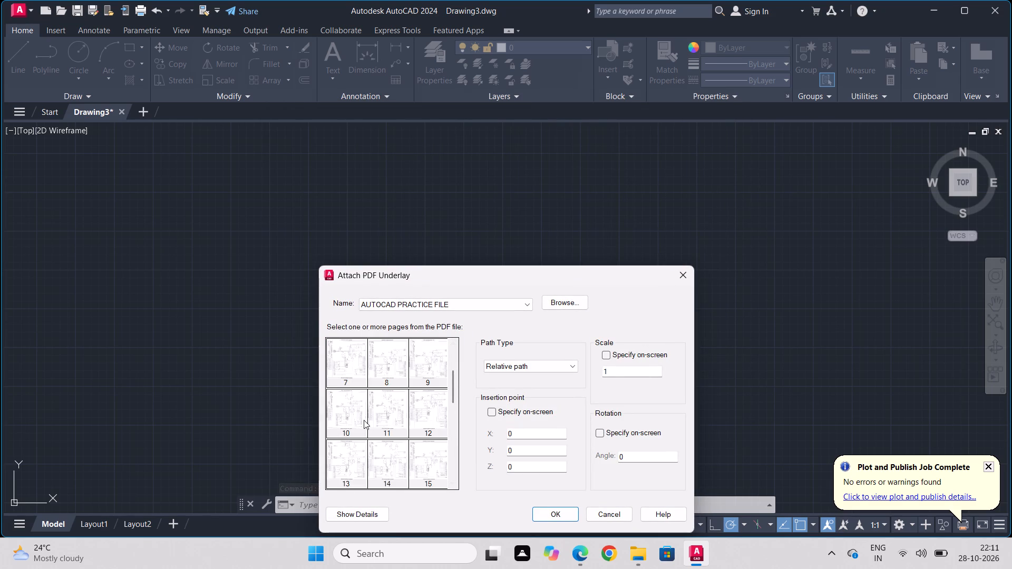
click(385, 413)
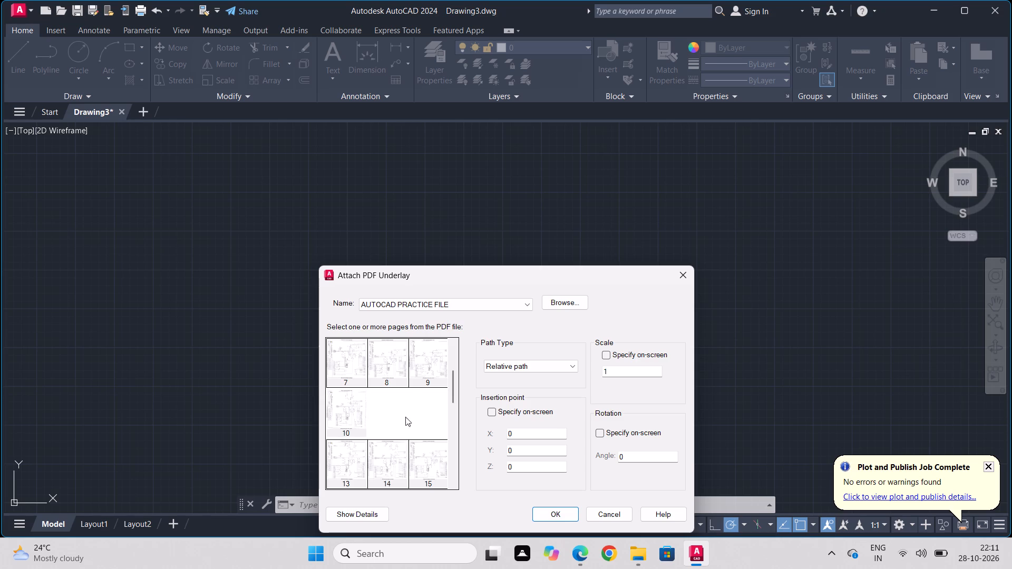
click(346, 421)
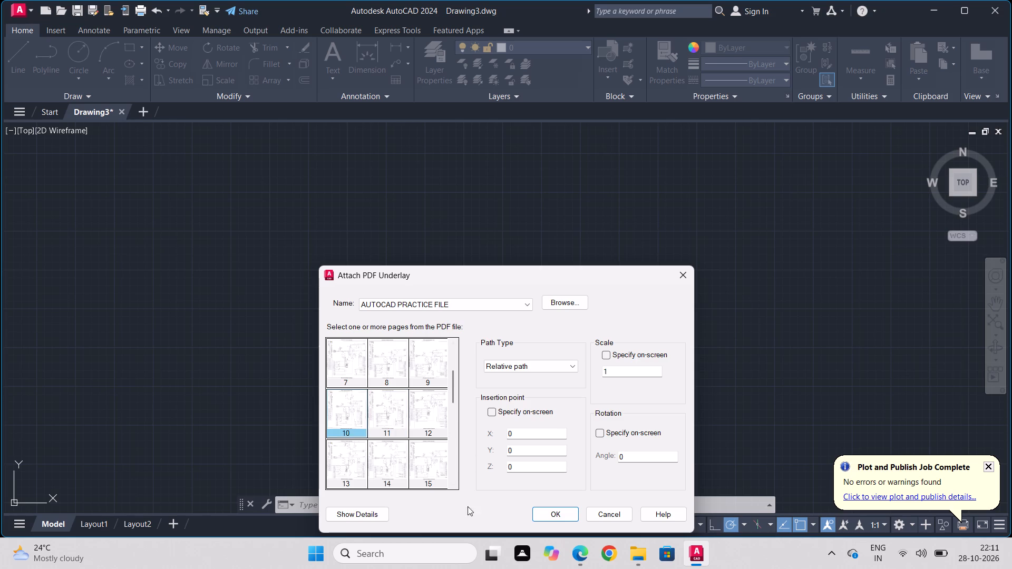
Open AUTOCAD PRACTICE FILE in Edge from File Explorer, examine the reactor P&ID sheets on pages 11 and 12, and return to AutoCAD.
click(640, 552)
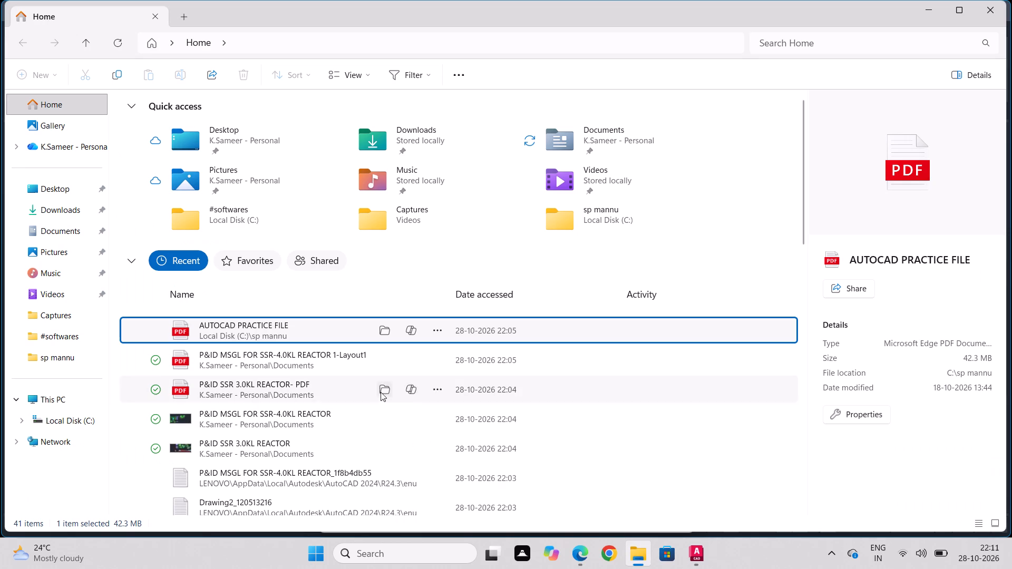
double_click(338, 336)
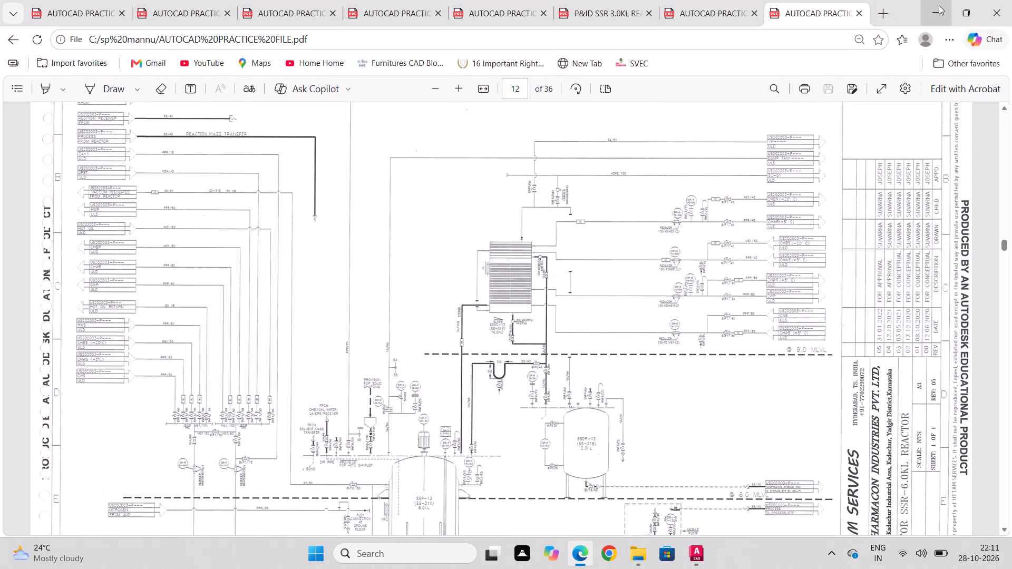
scroll(486, 172, up, 3)
scroll(408, 203, up, 3)
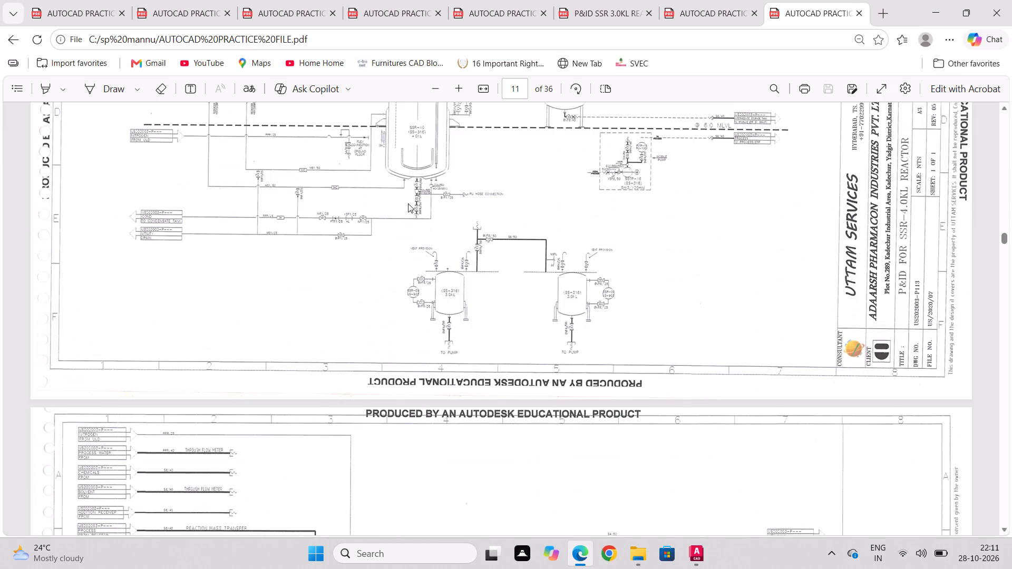
scroll(408, 203, up, 3)
scroll(408, 203, down, 2)
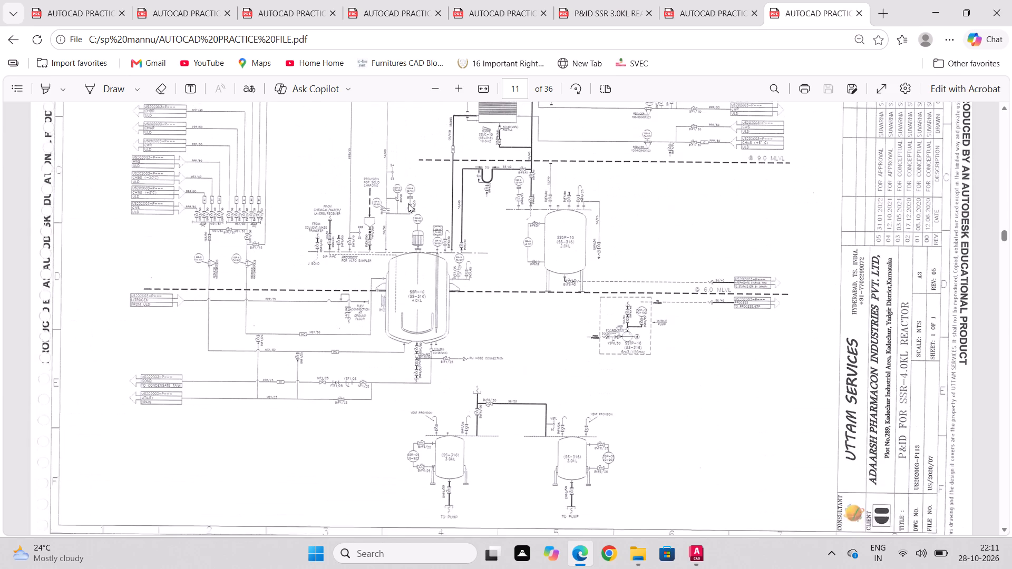
scroll(408, 203, down, 7)
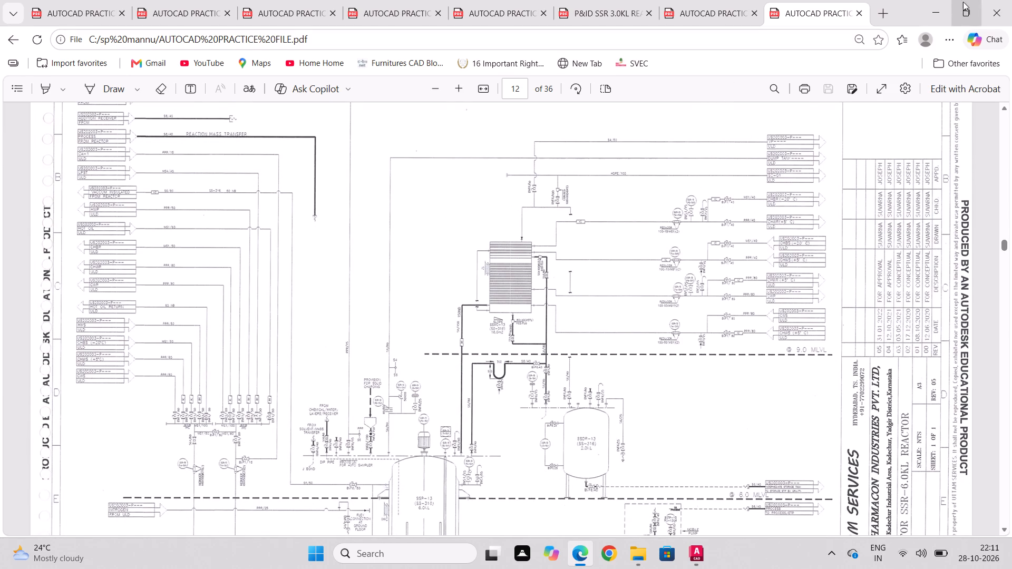
click(933, 12)
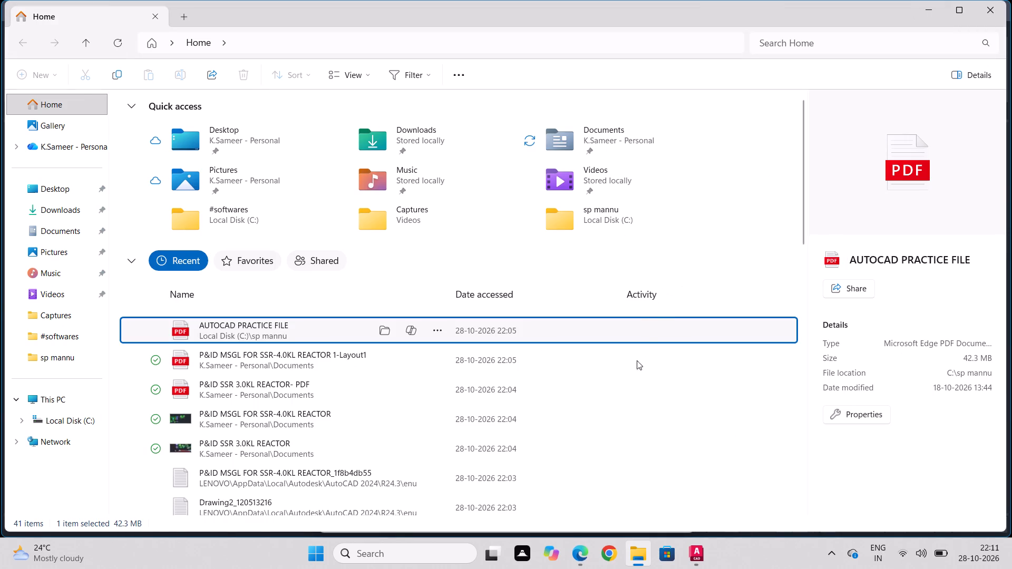
click(932, 11)
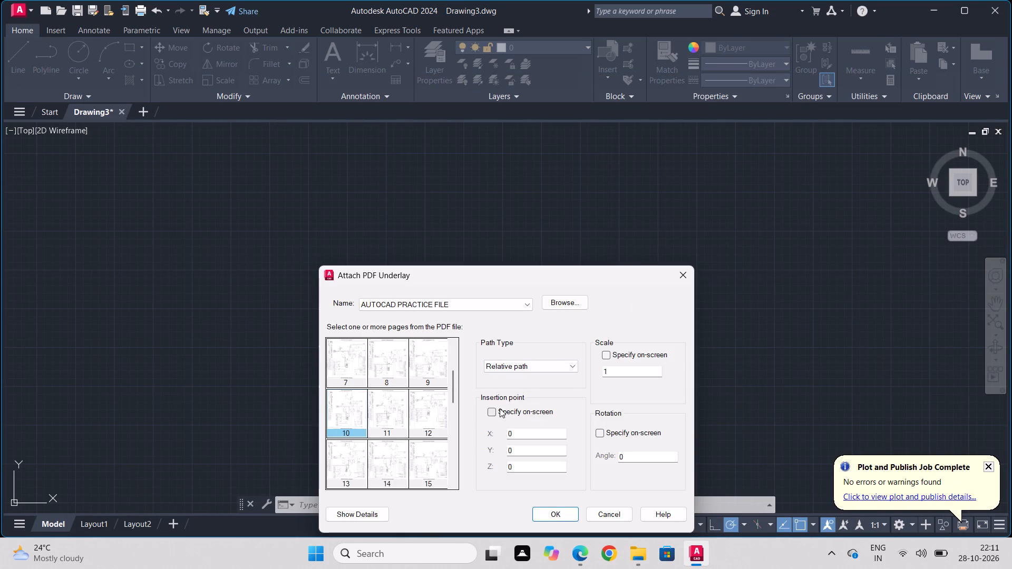
Attach page 12 of the PDF as the underlay at insertion point 0,0,0 with scale 1.
click(432, 426)
click(548, 517)
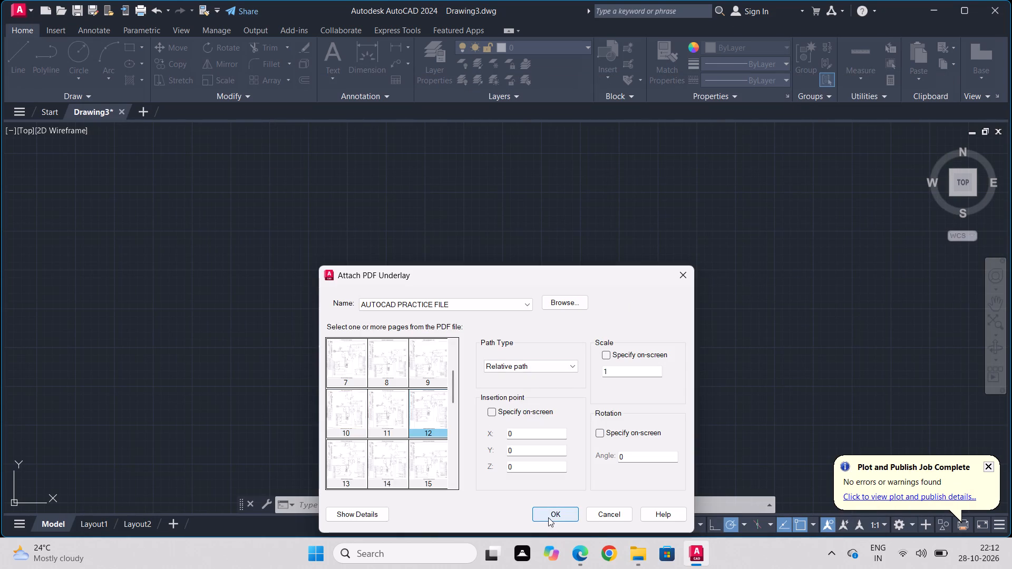
scroll(380, 465, down, 2)
middle_drag(370, 465, 403, 406)
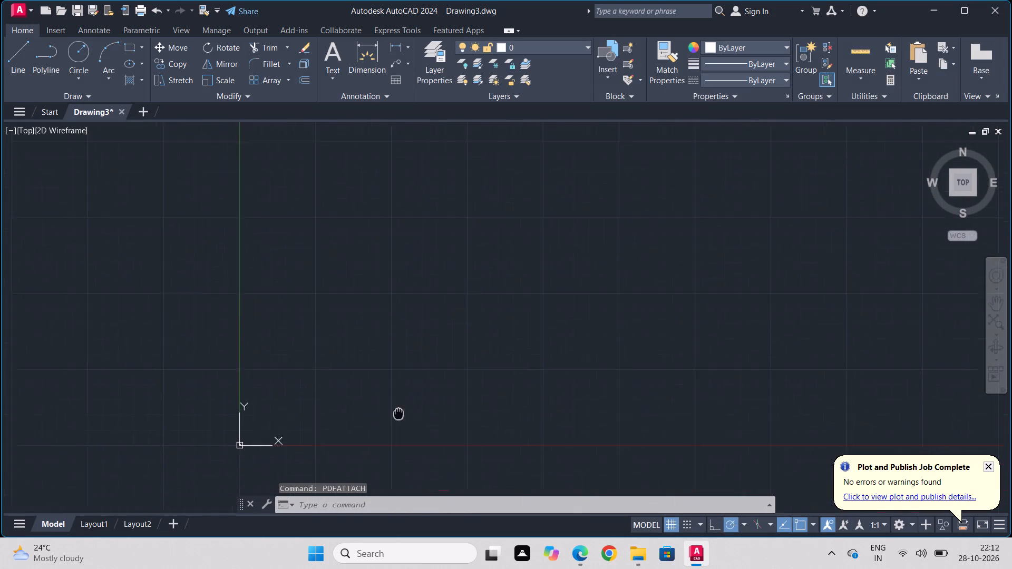
middle_drag(403, 406, 406, 401)
middle_drag(411, 393, 424, 373)
scroll(301, 377, up, 2)
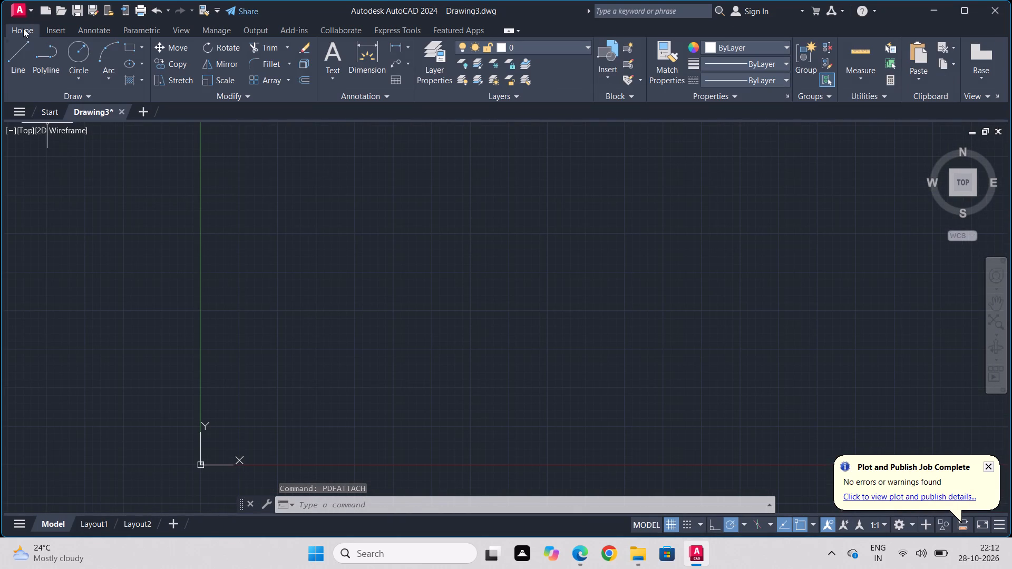
Save the drawing as a new file in Documents, with a name starting with "P&ID".
click(32, 7)
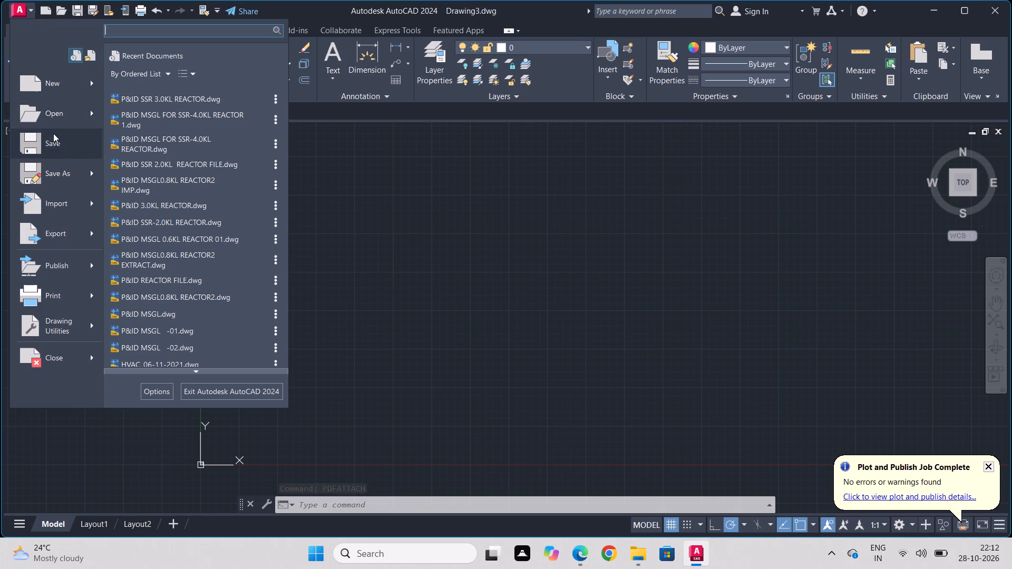
click(51, 169)
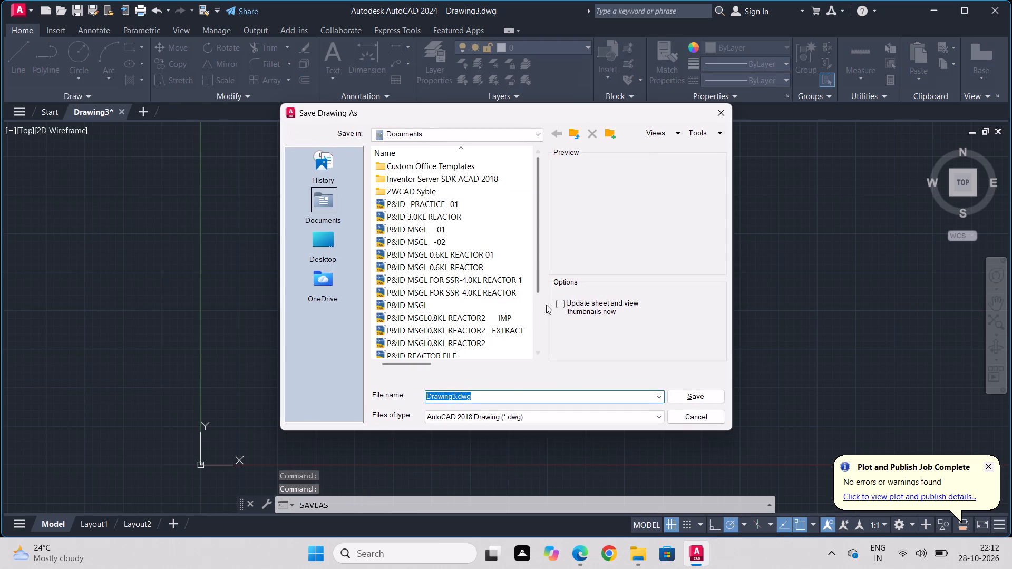
click(510, 390)
click(503, 400)
drag(503, 400, 496, 401)
drag(496, 401, 475, 397)
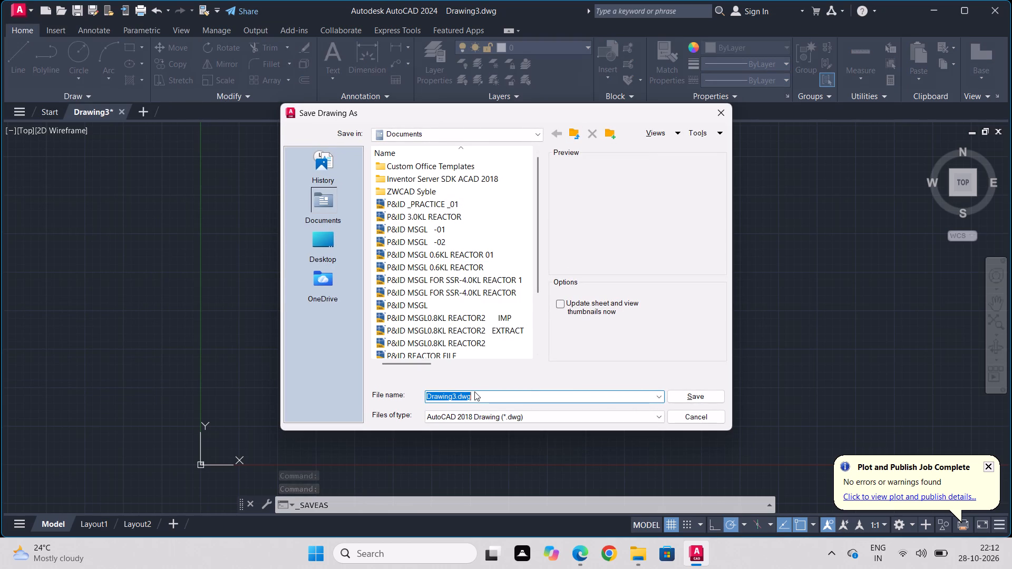
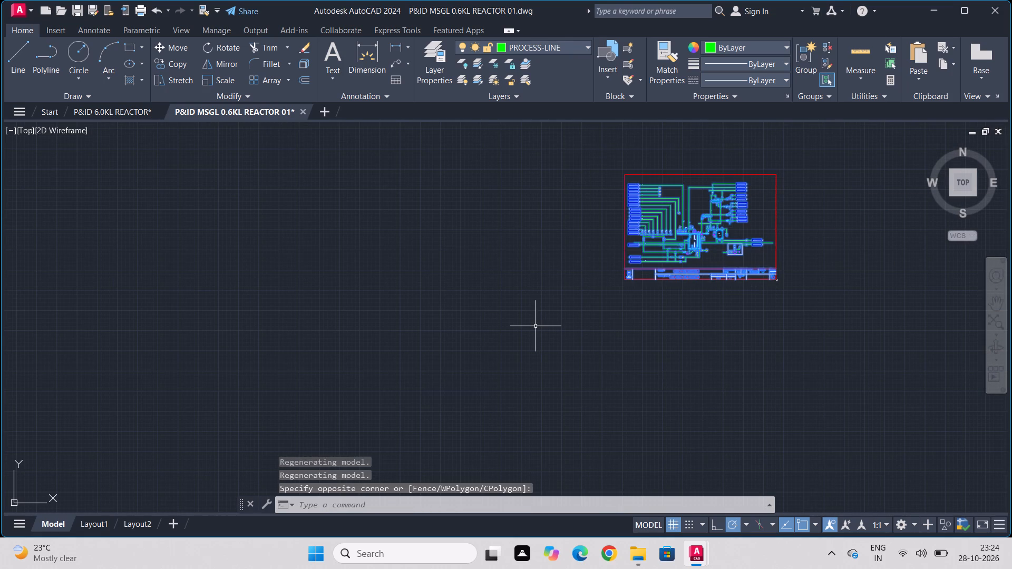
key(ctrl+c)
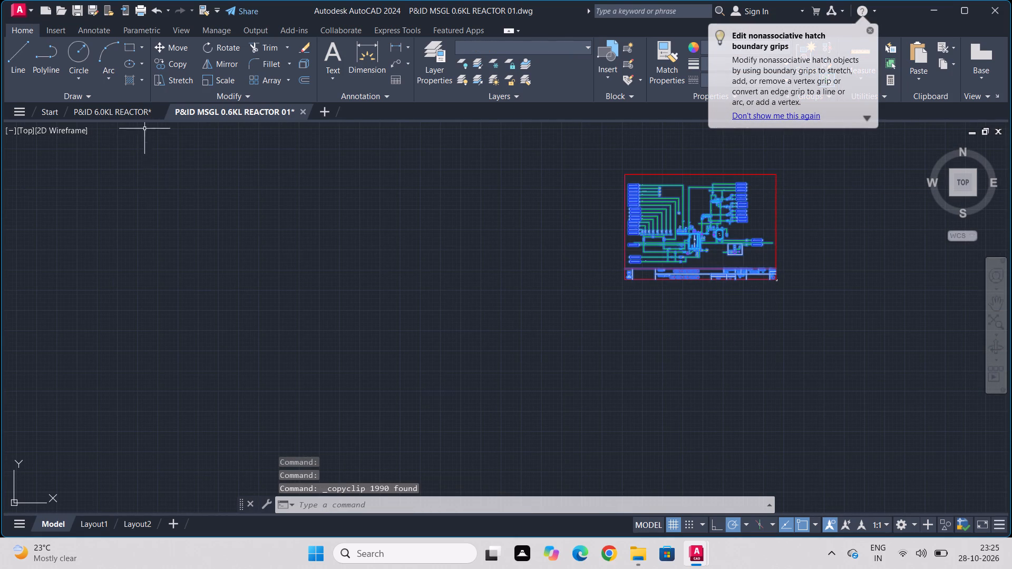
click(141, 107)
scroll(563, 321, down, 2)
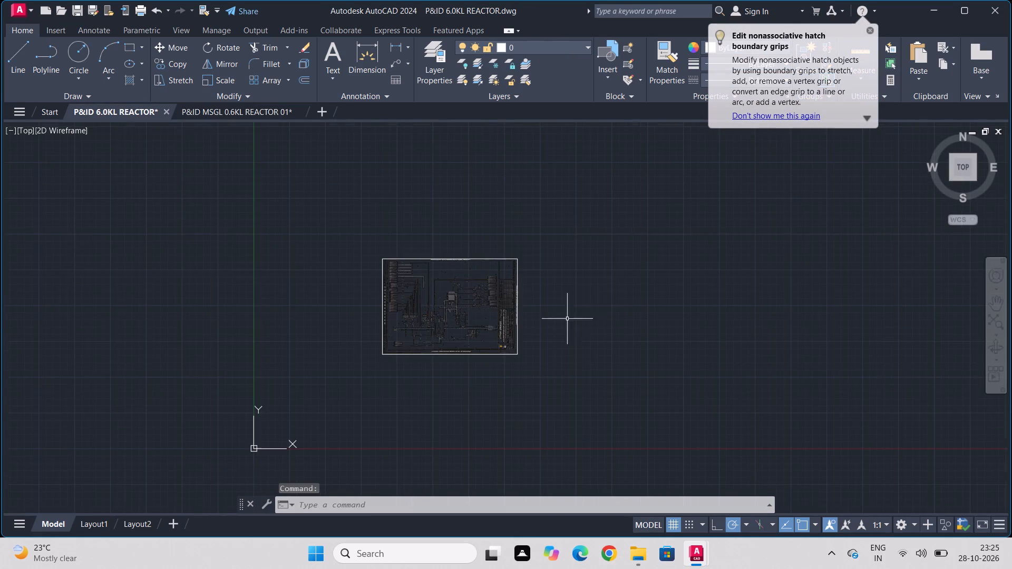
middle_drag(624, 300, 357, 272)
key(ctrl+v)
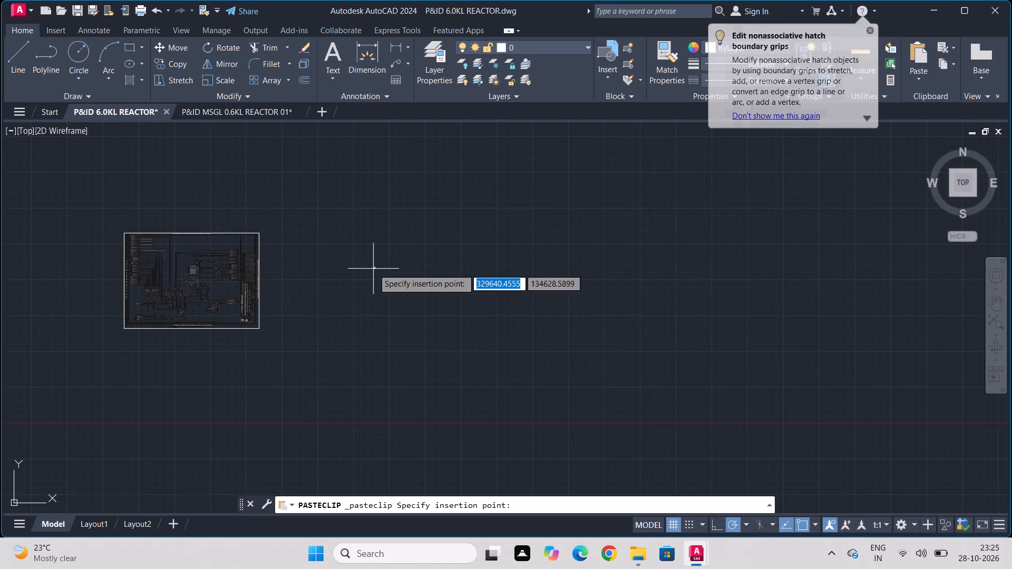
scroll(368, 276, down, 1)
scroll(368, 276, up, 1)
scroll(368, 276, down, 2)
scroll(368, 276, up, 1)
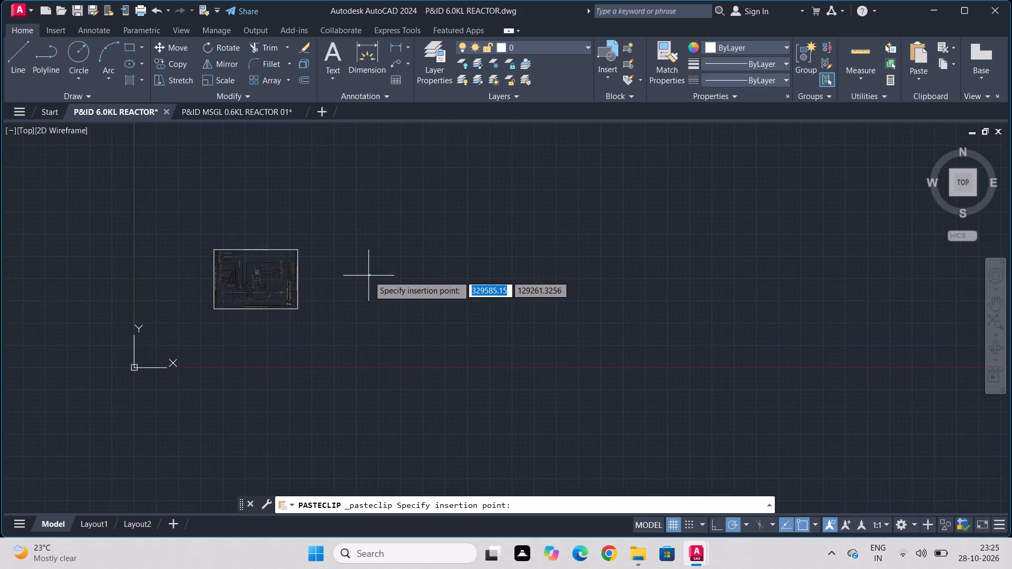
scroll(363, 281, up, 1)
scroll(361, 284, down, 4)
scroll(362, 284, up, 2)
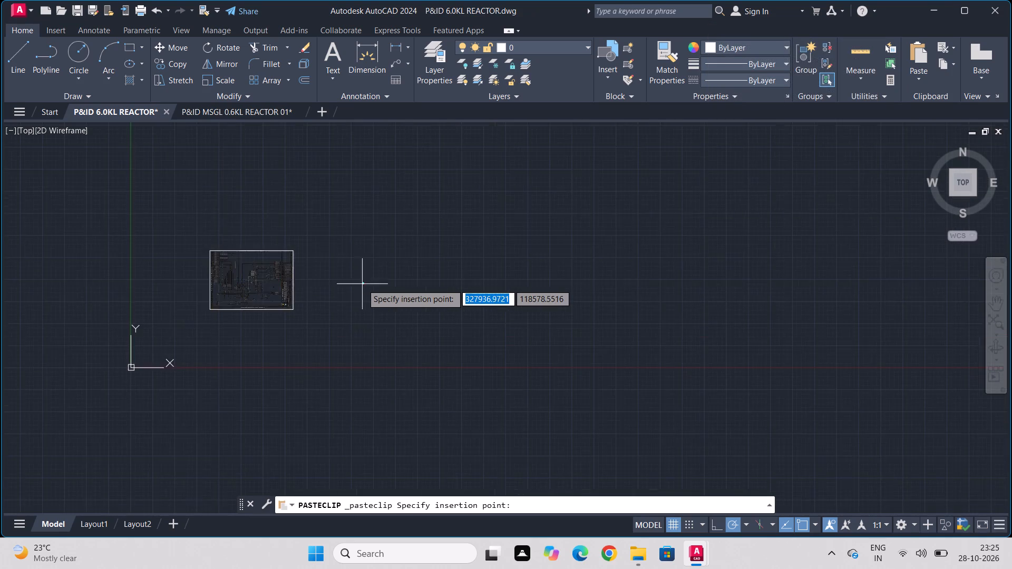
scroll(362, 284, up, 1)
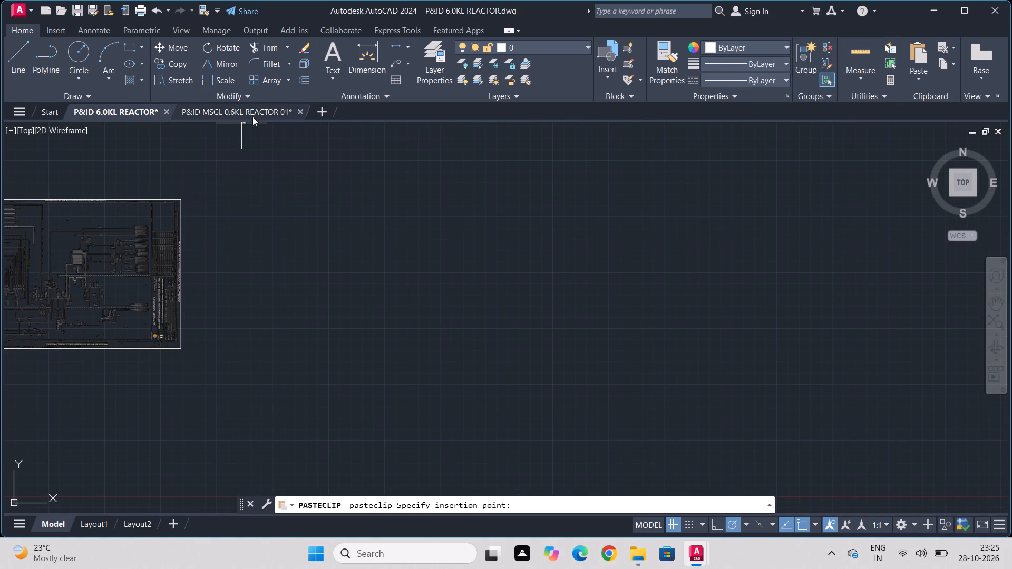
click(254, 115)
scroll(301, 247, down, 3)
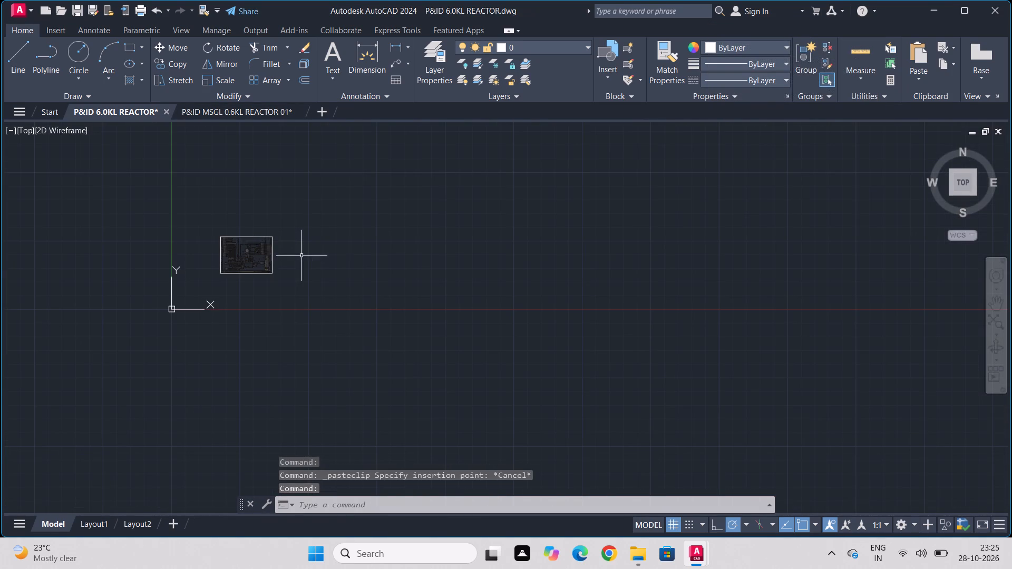
Copy the P&ID linework without its border from the P&ID MSGL 0.6KL REACTOR 01 drawing and paste it beside the underlay in P&ID 6.0KL REACTOR.
click(269, 111)
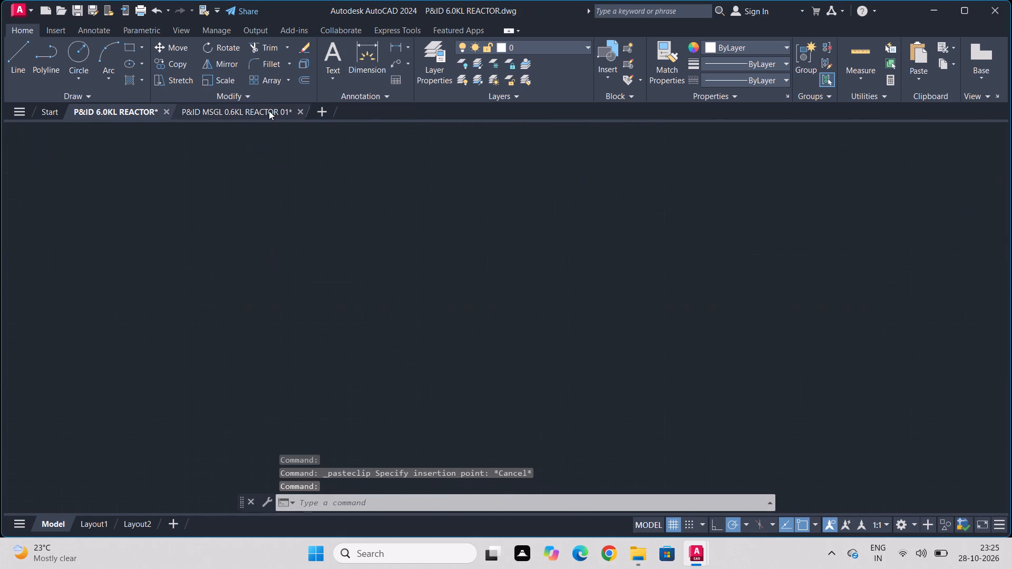
scroll(674, 225, up, 3)
middle_drag(694, 222, 387, 268)
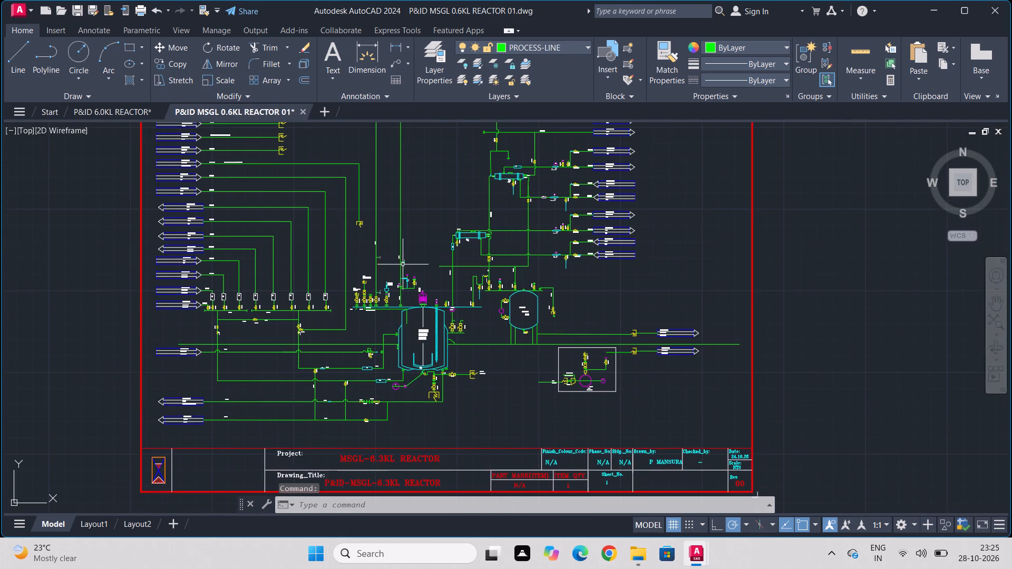
scroll(544, 243, down, 2)
click(599, 184)
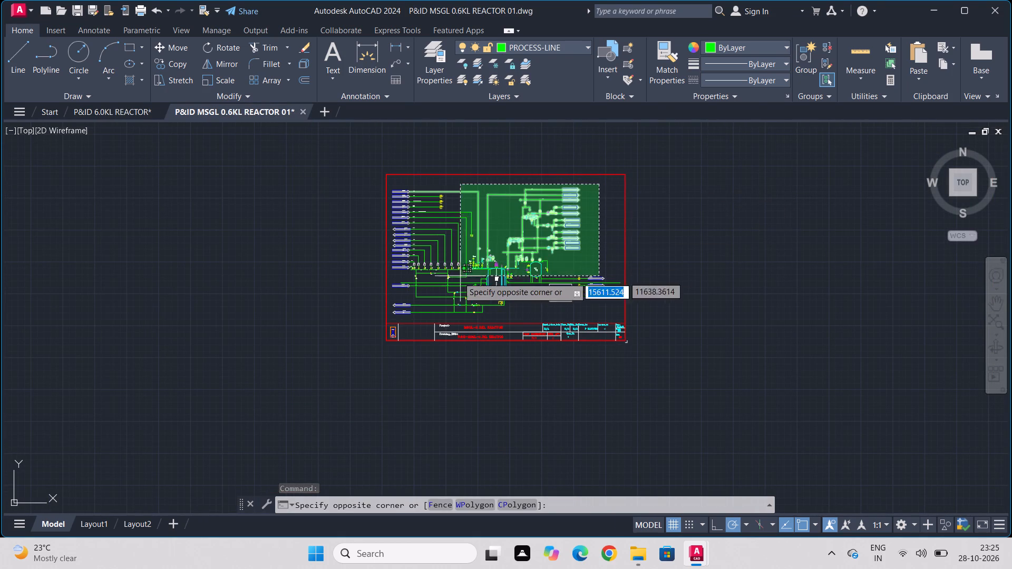
click(394, 317)
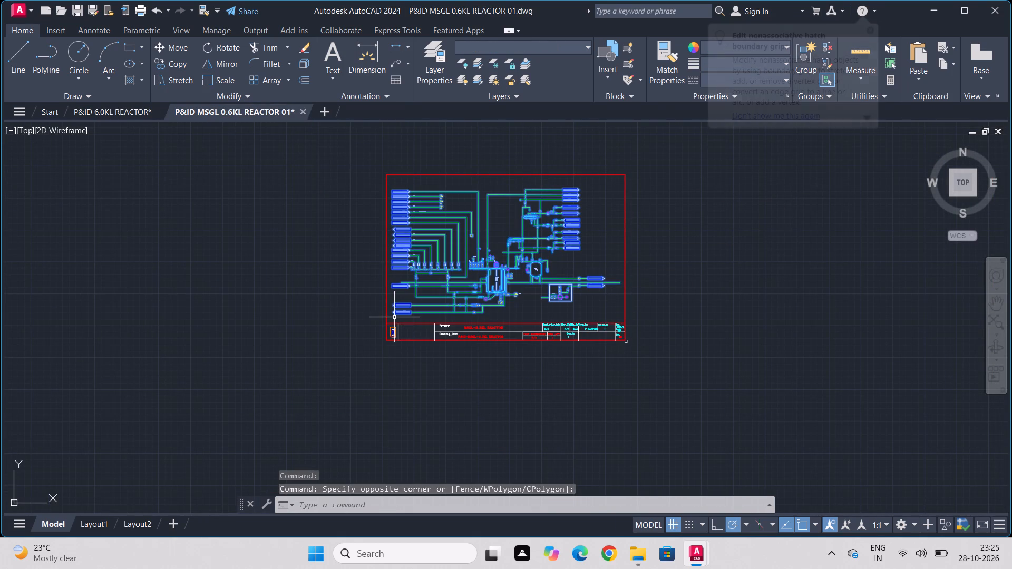
key(ctrl+c)
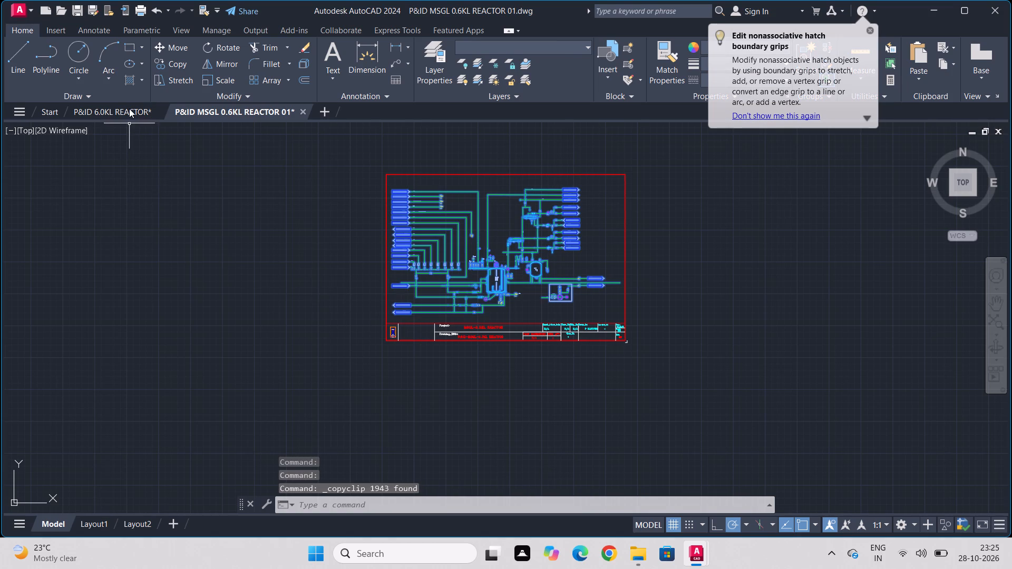
click(129, 108)
scroll(282, 239, up, 4)
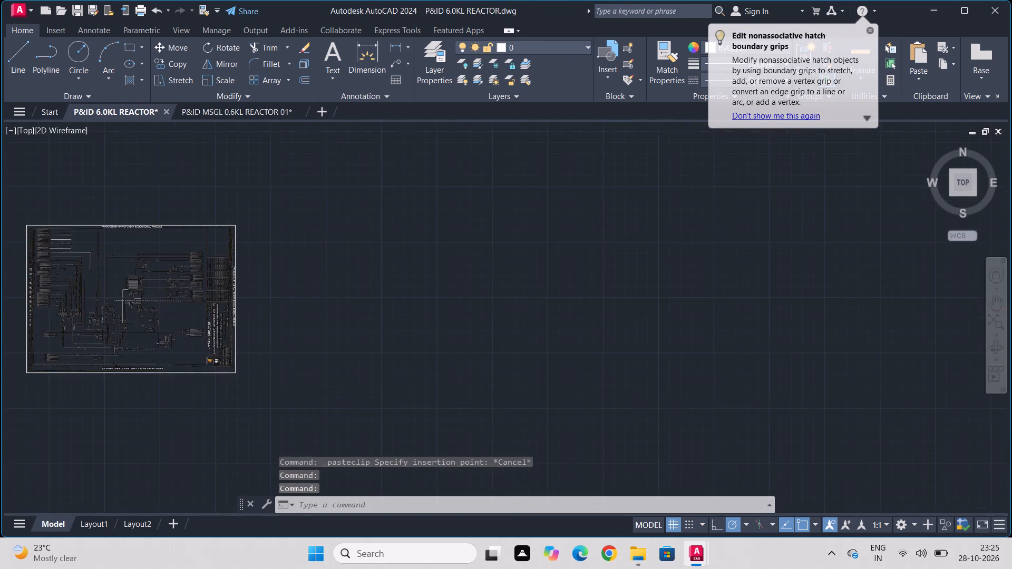
scroll(319, 315, up, 1)
scroll(319, 315, down, 1)
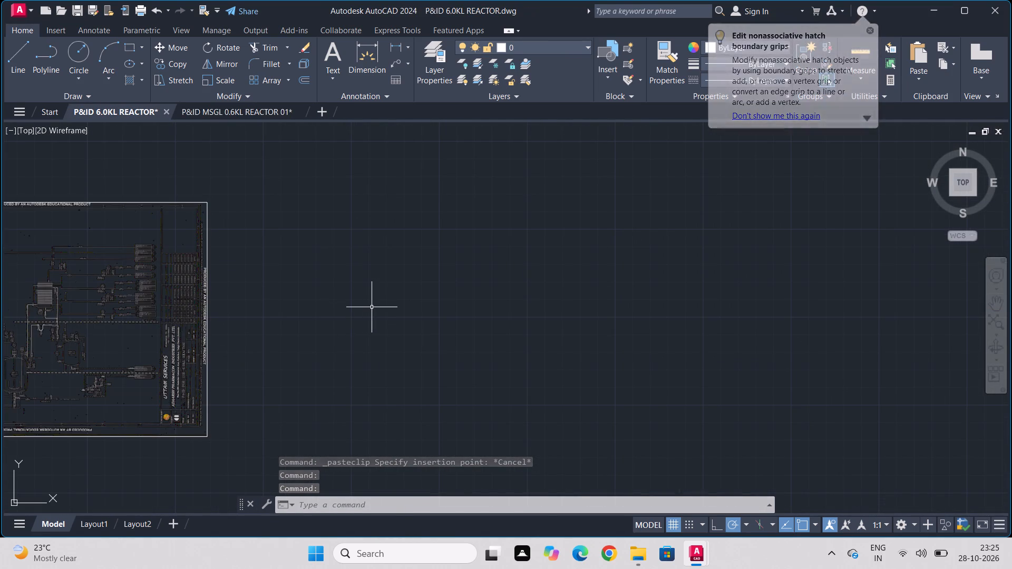
key(ctrl+v)
click(364, 311)
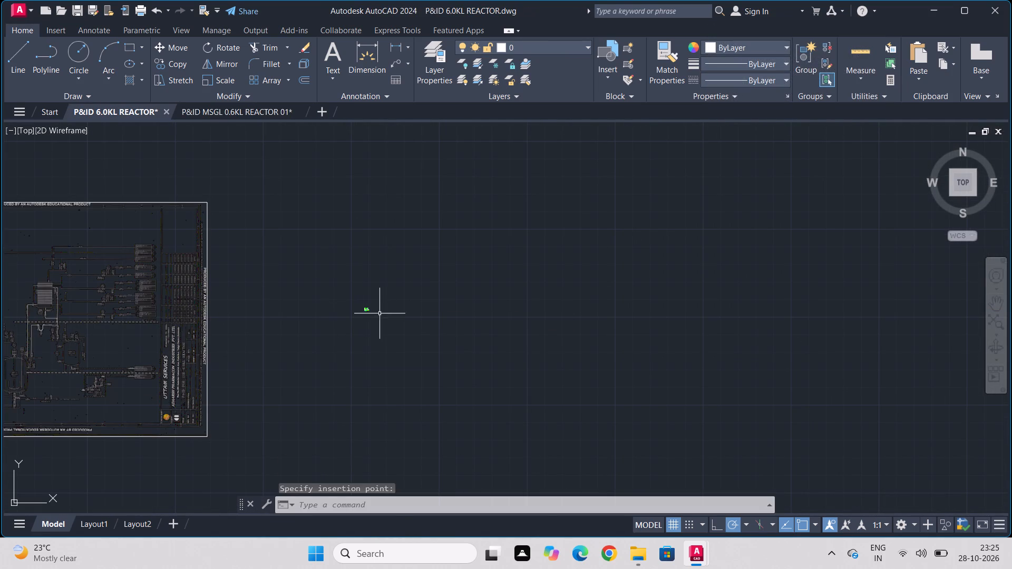
Scale the pasted P&ID linework up freehand until it is comparable in size to the neighbouring PDF underlay.
scroll(374, 313, up, 3)
drag(374, 238, 362, 243)
click(255, 331)
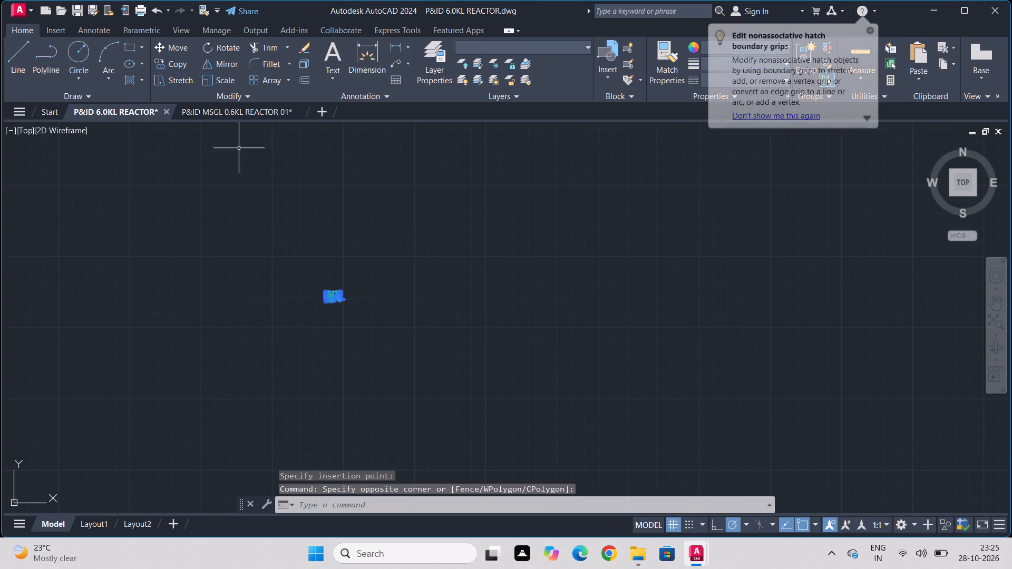
click(221, 81)
click(329, 307)
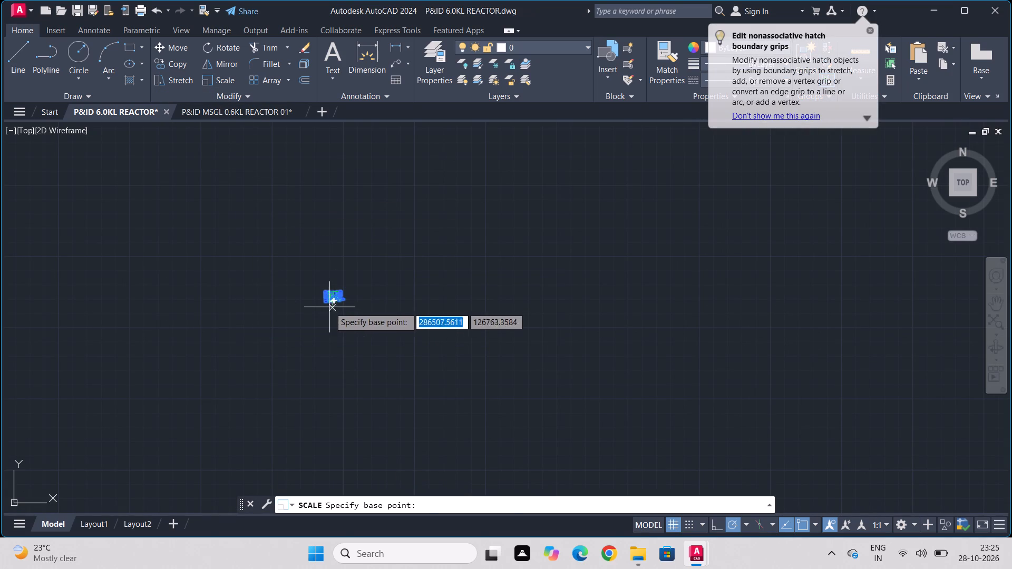
scroll(113, 386, down, 2)
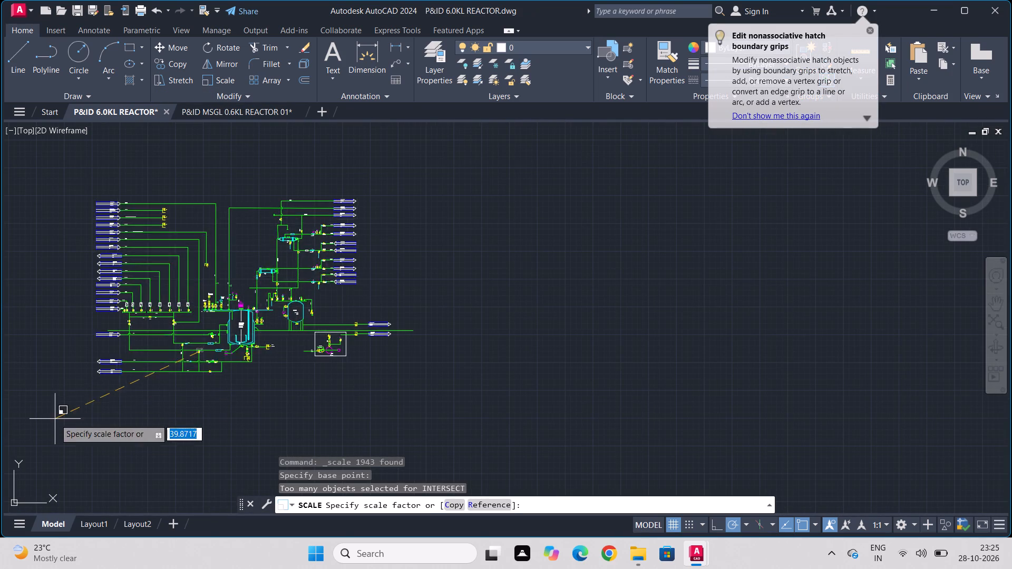
middle_drag(55, 419, 317, 338)
scroll(55, 419, down, 1)
click(288, 365)
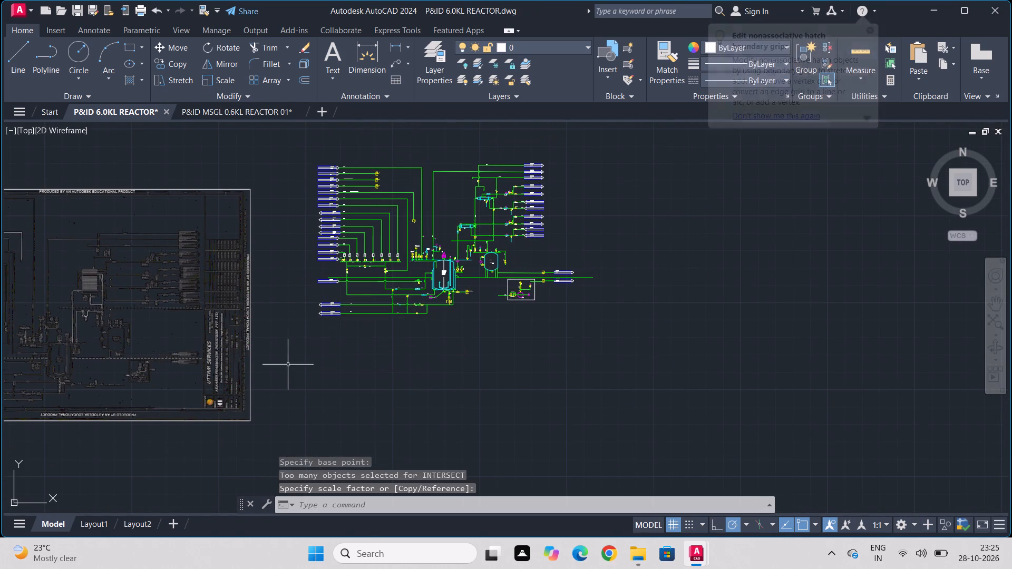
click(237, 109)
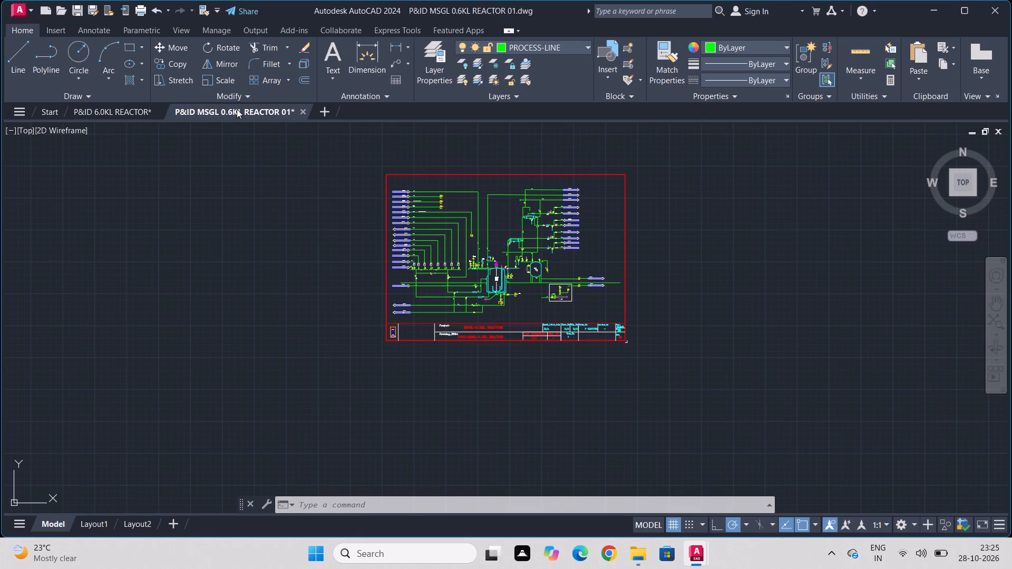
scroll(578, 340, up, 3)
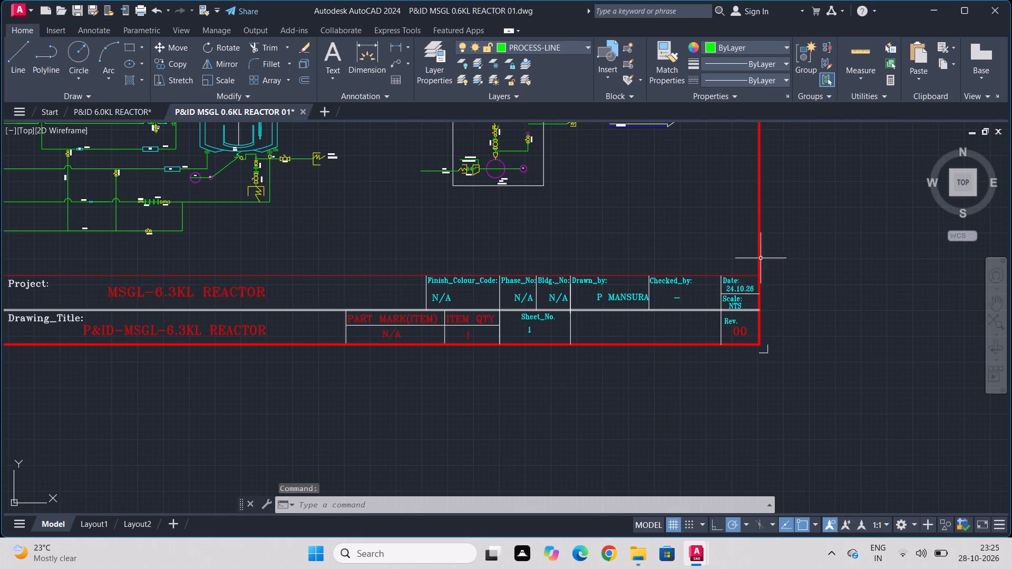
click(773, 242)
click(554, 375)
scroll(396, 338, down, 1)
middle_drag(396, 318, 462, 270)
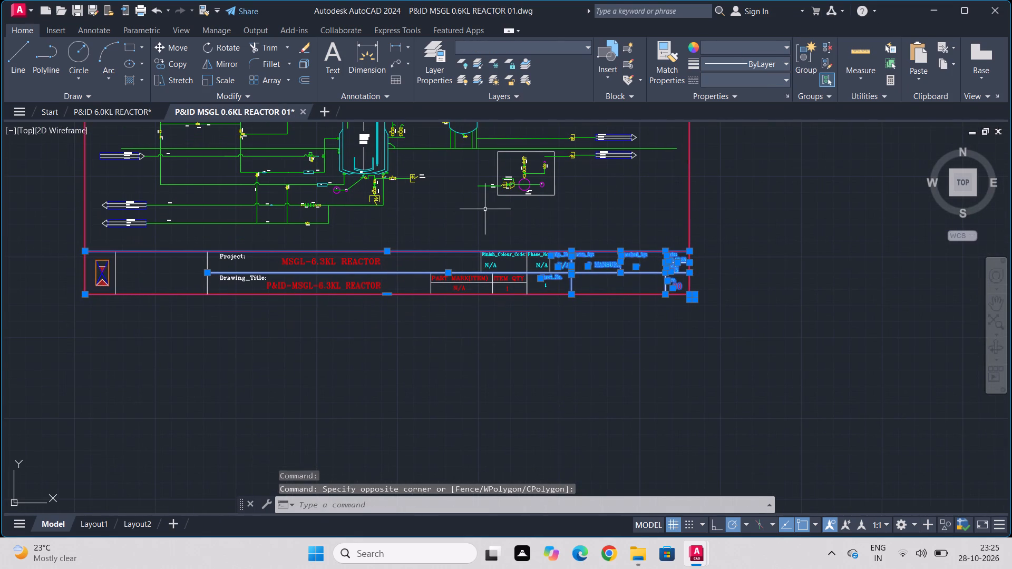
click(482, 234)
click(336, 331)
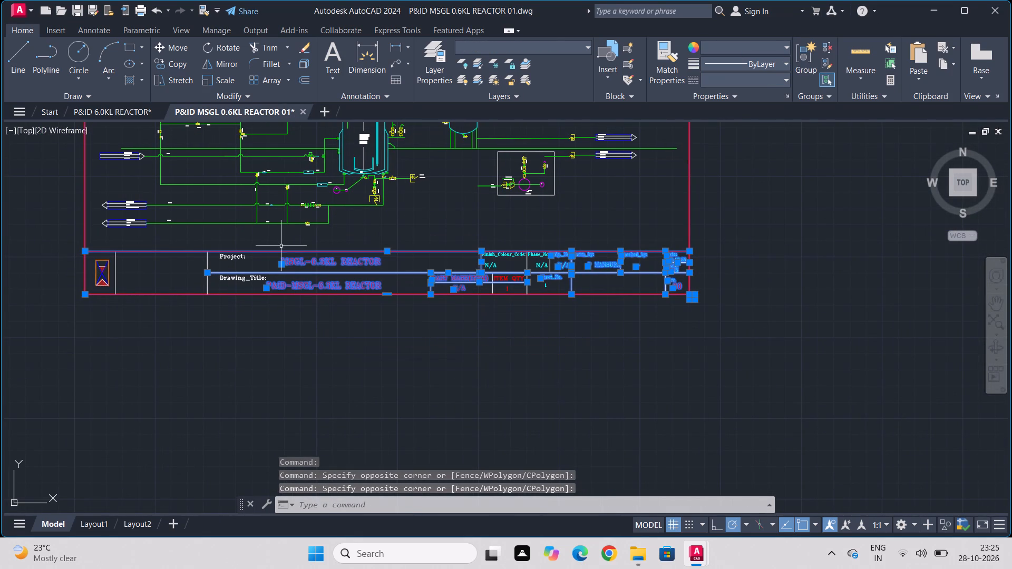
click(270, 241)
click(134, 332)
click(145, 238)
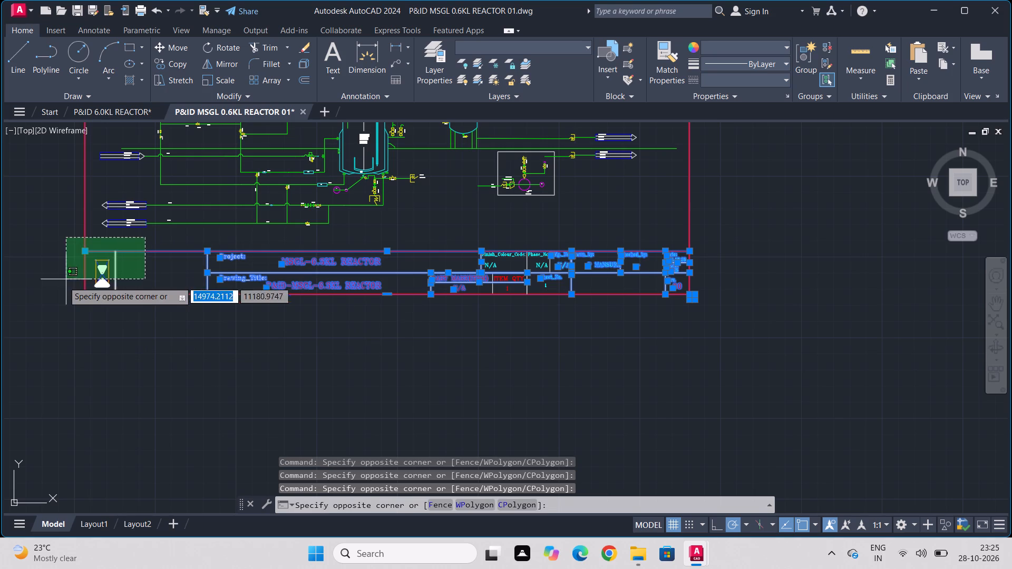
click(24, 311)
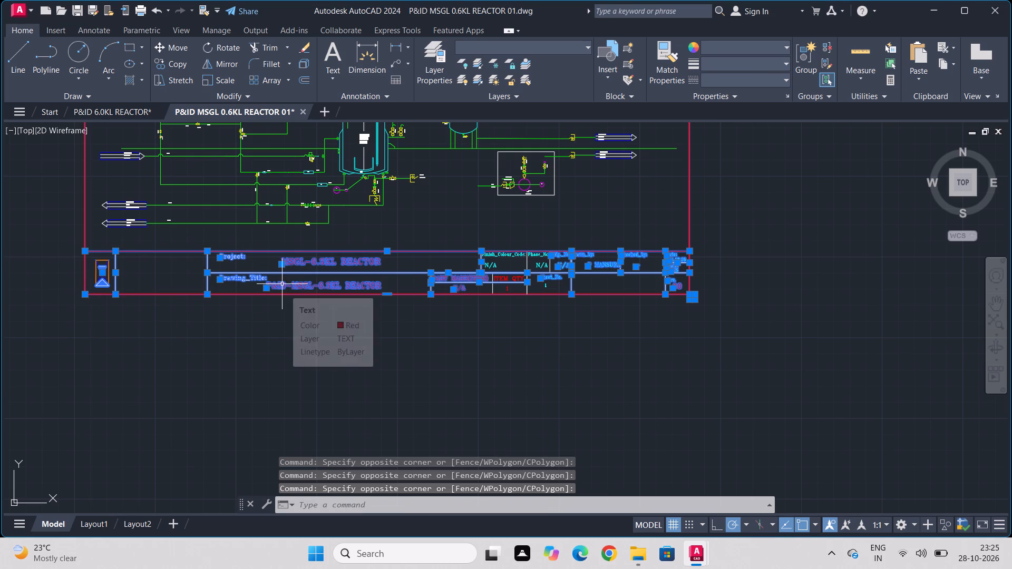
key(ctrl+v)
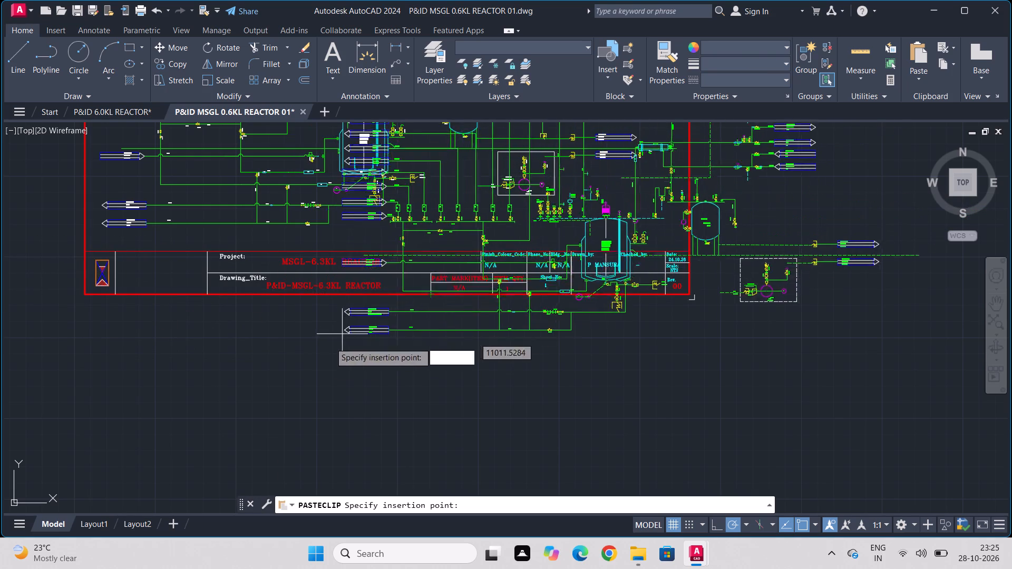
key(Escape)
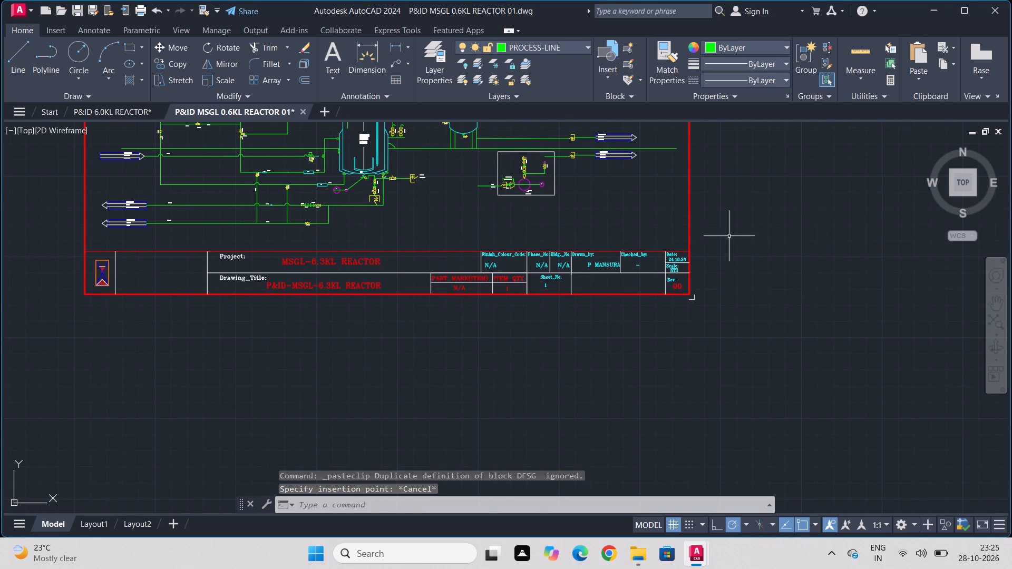
Copy the red border with its title block from P&ID MSGL 0.6KL REACTOR 01 and paste it below the linework in P&ID 6.0KL REACTOR.
click(733, 230)
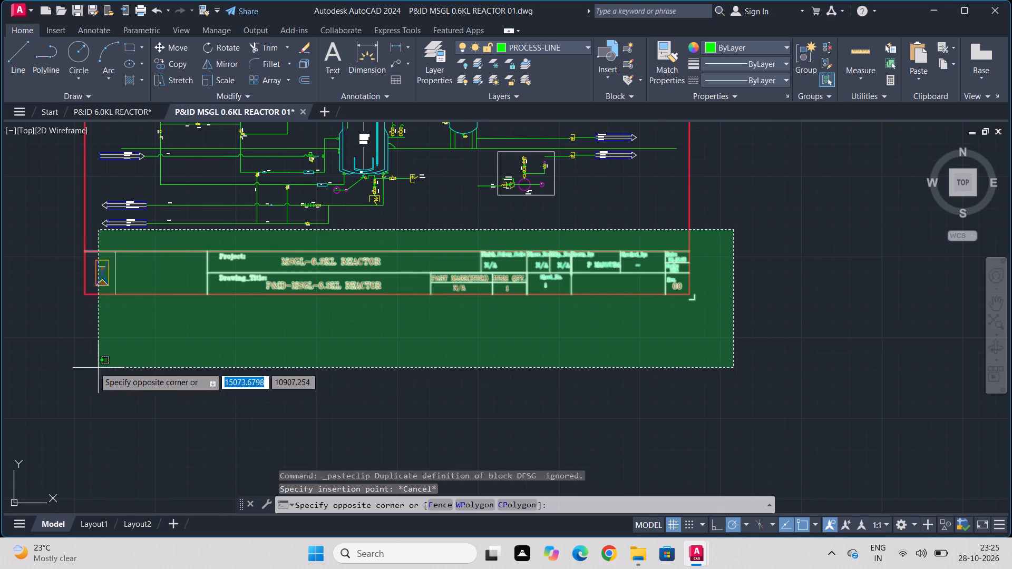
click(47, 368)
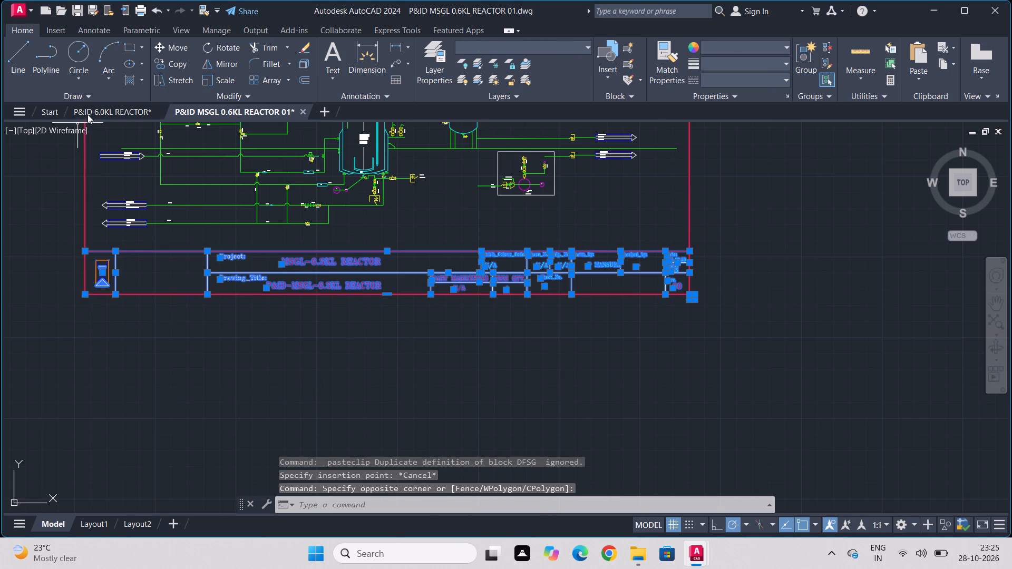
key(ctrl+c)
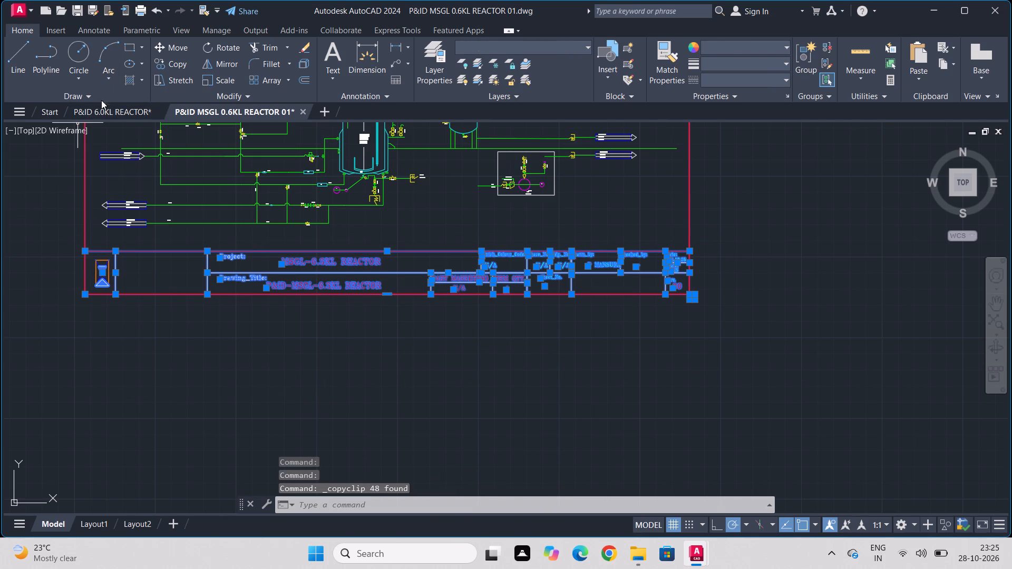
click(99, 115)
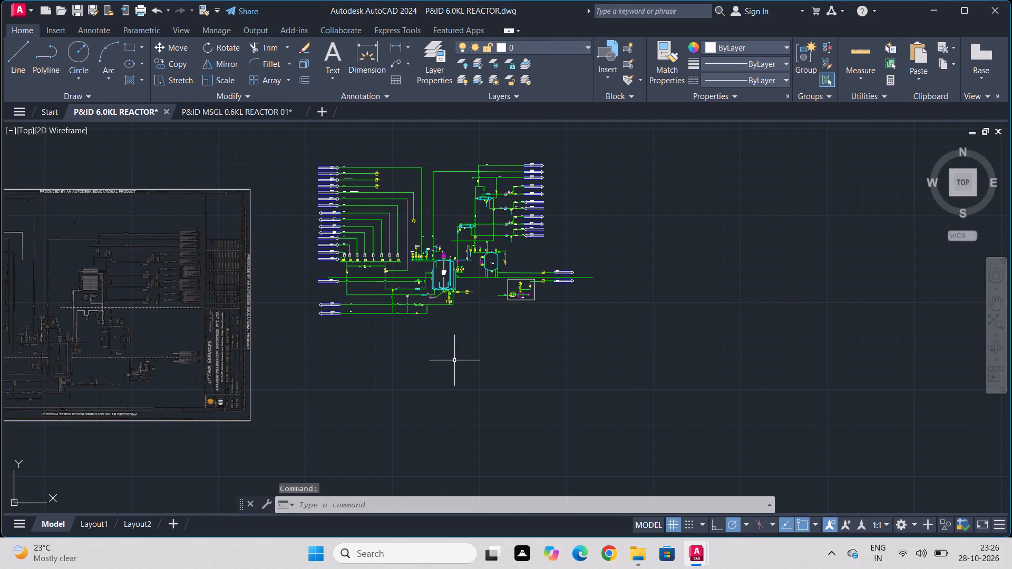
key(ctrl+v)
click(446, 368)
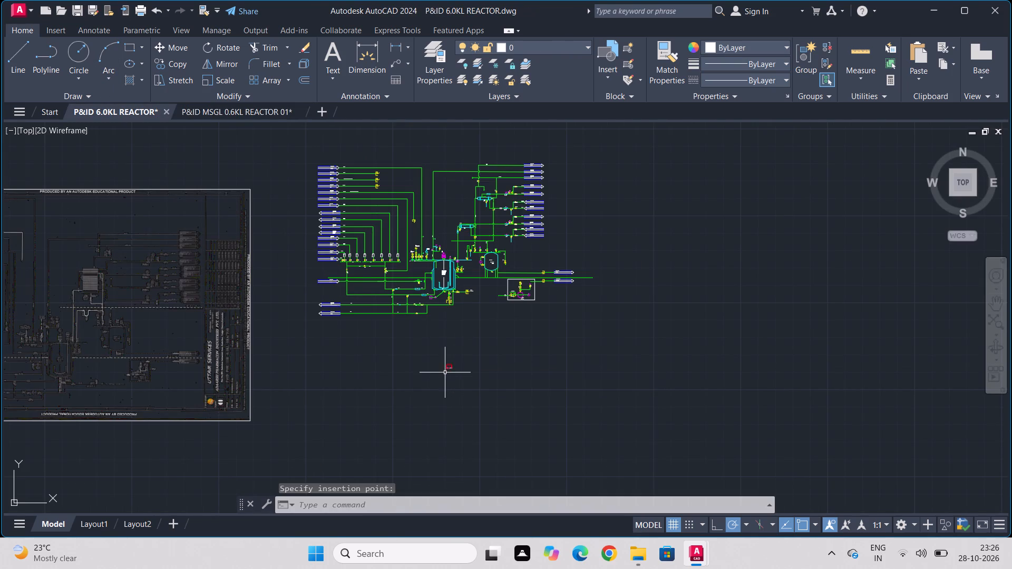
Scale the pasted red border with its title block up freehand to roughly a third of the linework's width.
click(470, 349)
click(414, 393)
click(211, 77)
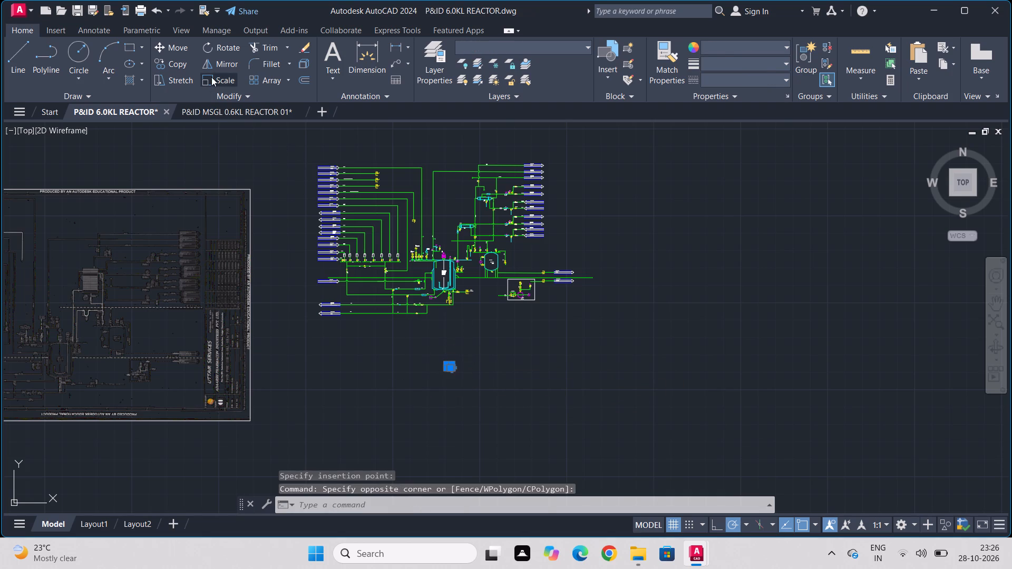
click(444, 367)
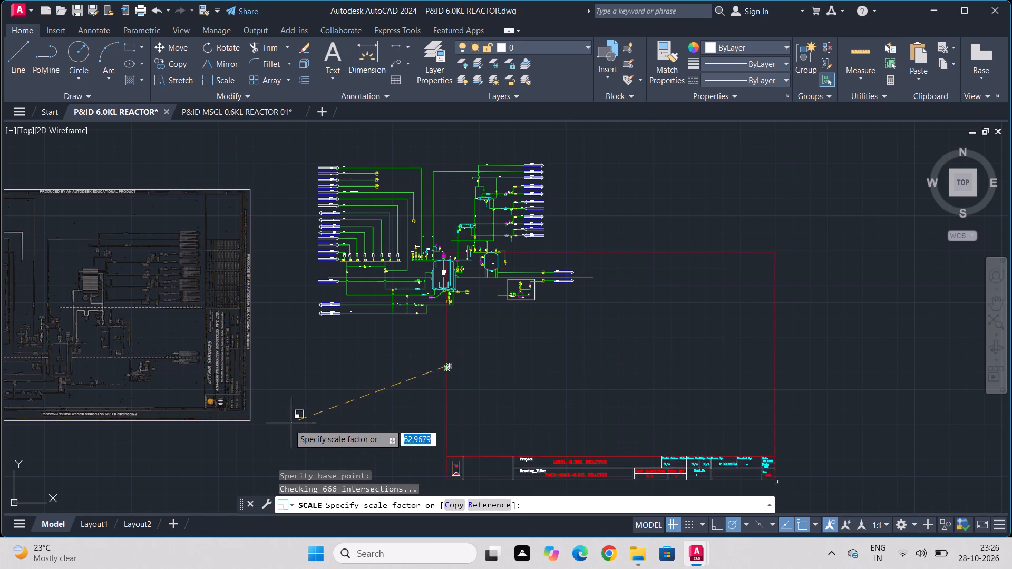
scroll(367, 409, down, 1)
middle_click(412, 413)
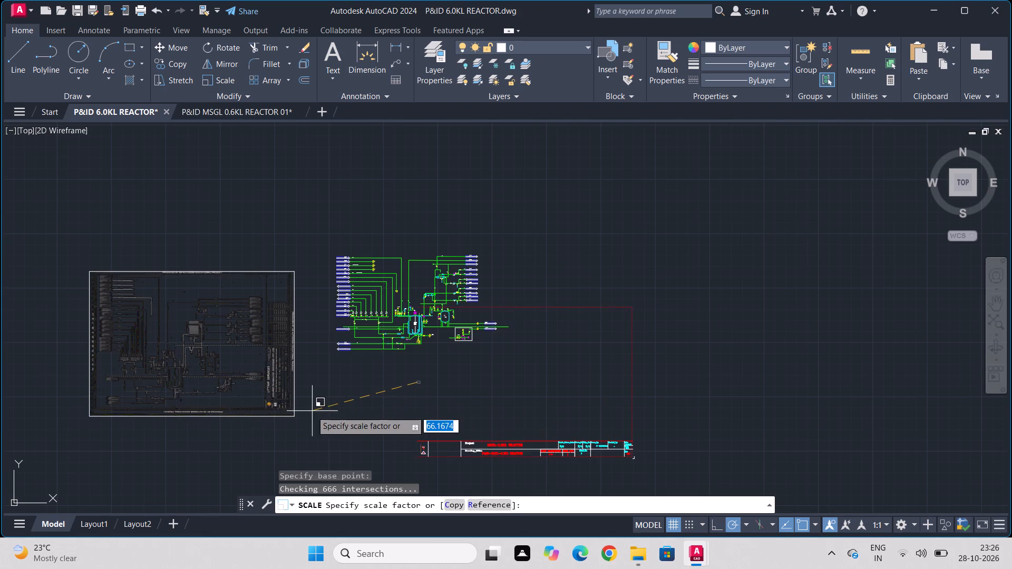
click(391, 383)
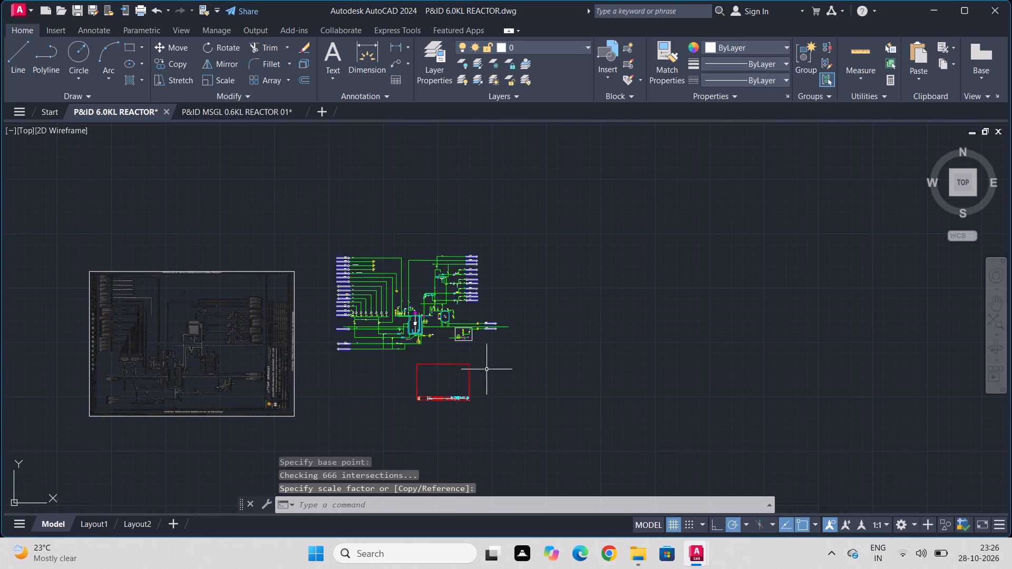
scroll(490, 398, down, 1)
middle_drag(505, 394, 490, 323)
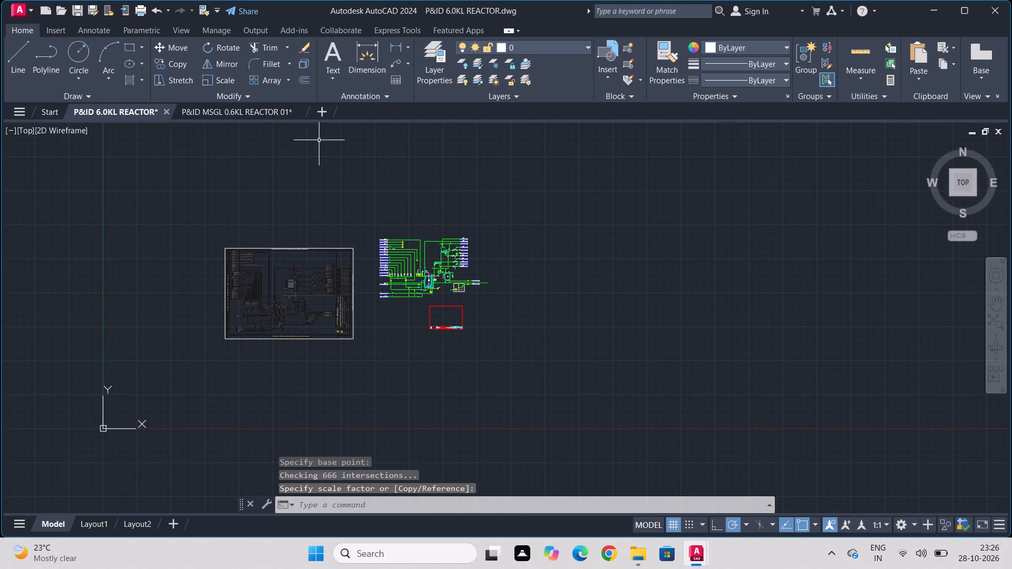
Close the P&ID MSGL 0.6KL REACTOR 01 drawing, saving its changes.
click(298, 114)
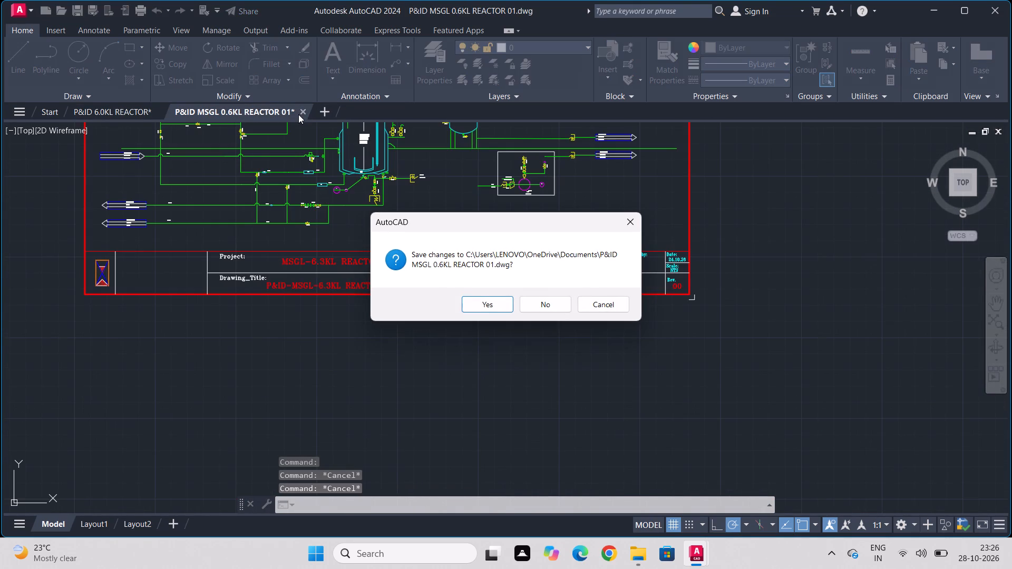
click(485, 305)
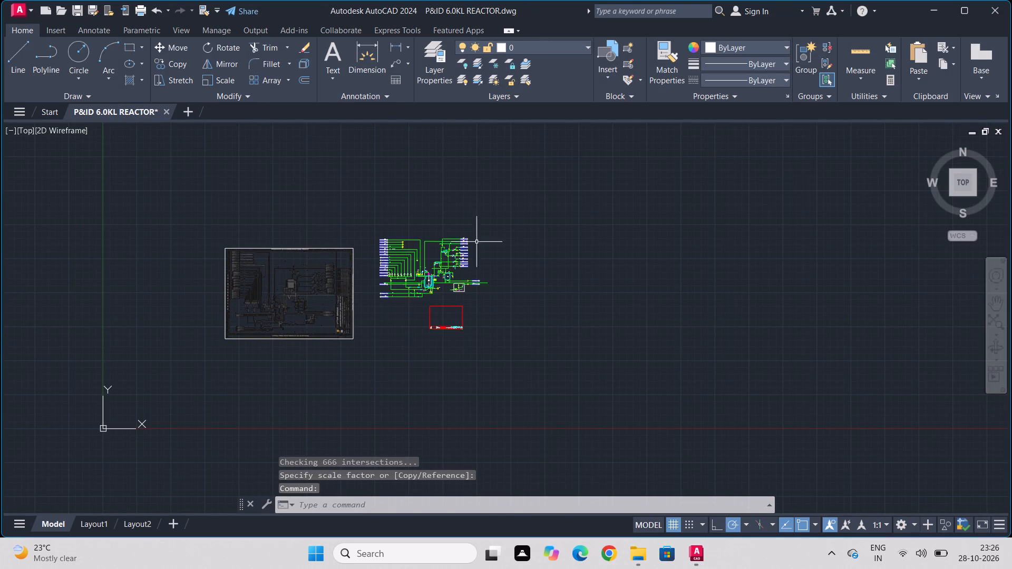
Make EQUIPMENT the current layer in P&ID 6.0KL REACTOR.
scroll(434, 299, up, 4)
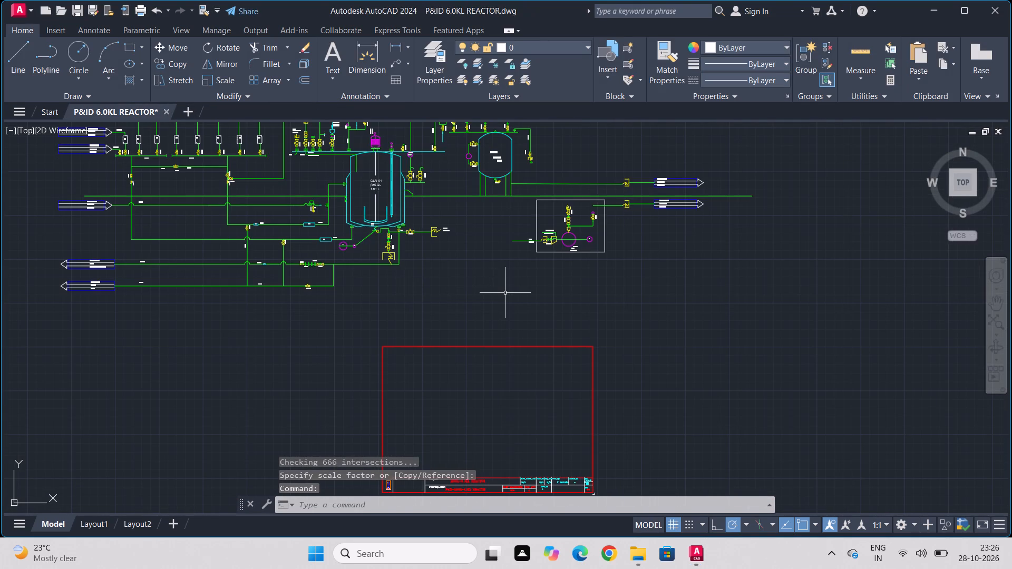
scroll(424, 362, down, 2)
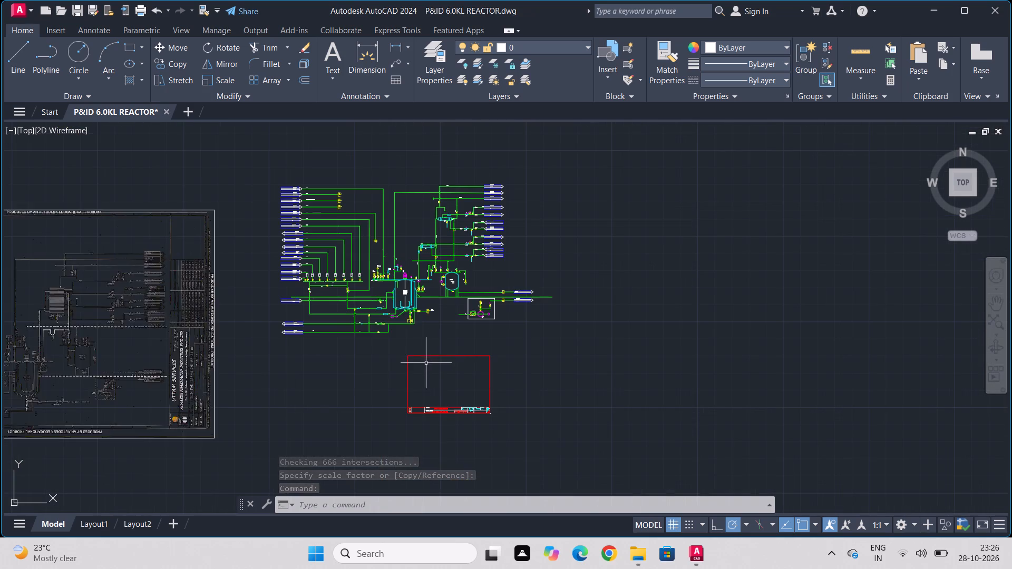
scroll(298, 334, down, 1)
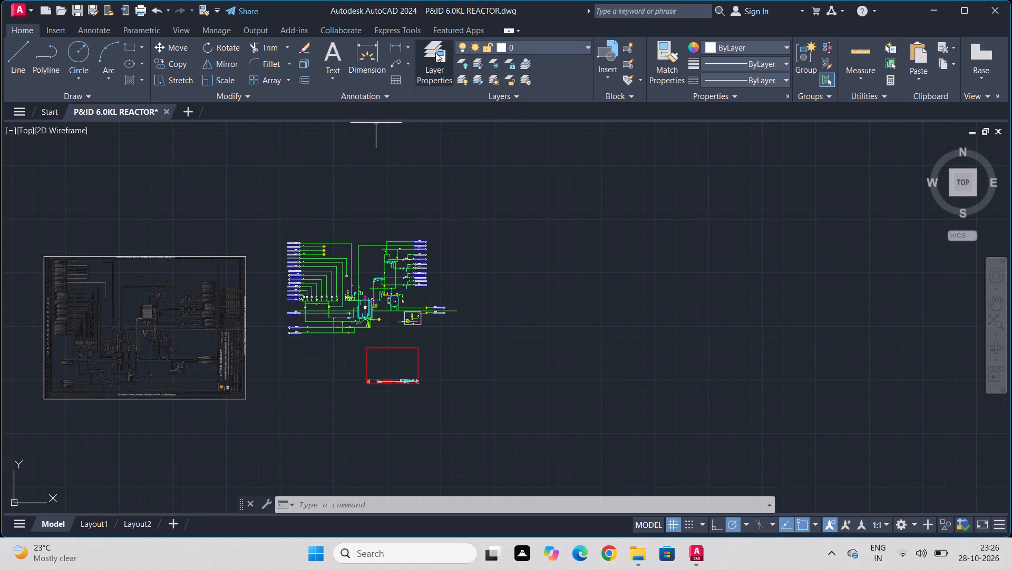
click(439, 62)
scroll(452, 71, up, 1)
scroll(482, 81, down, 2)
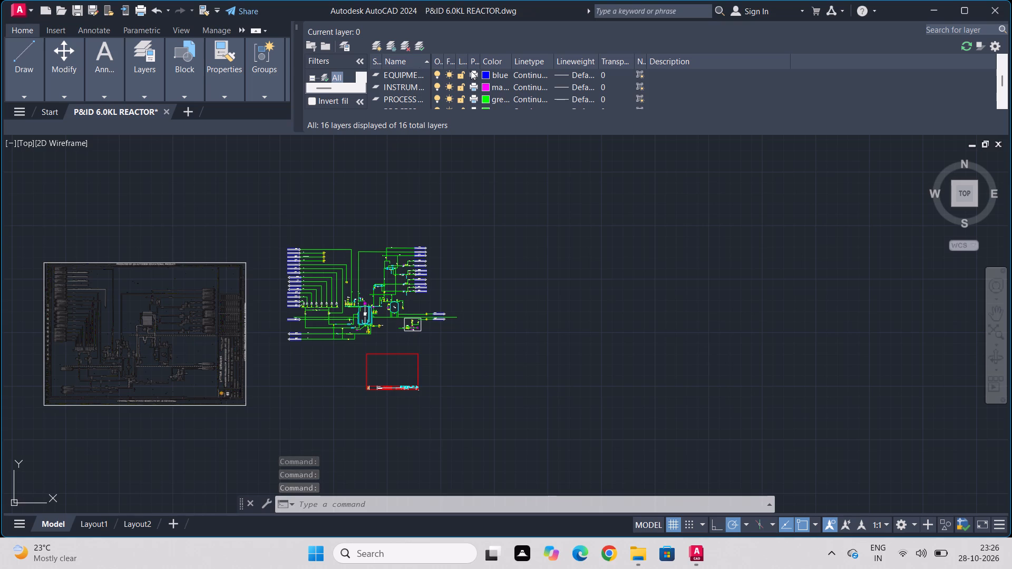
double_click(379, 75)
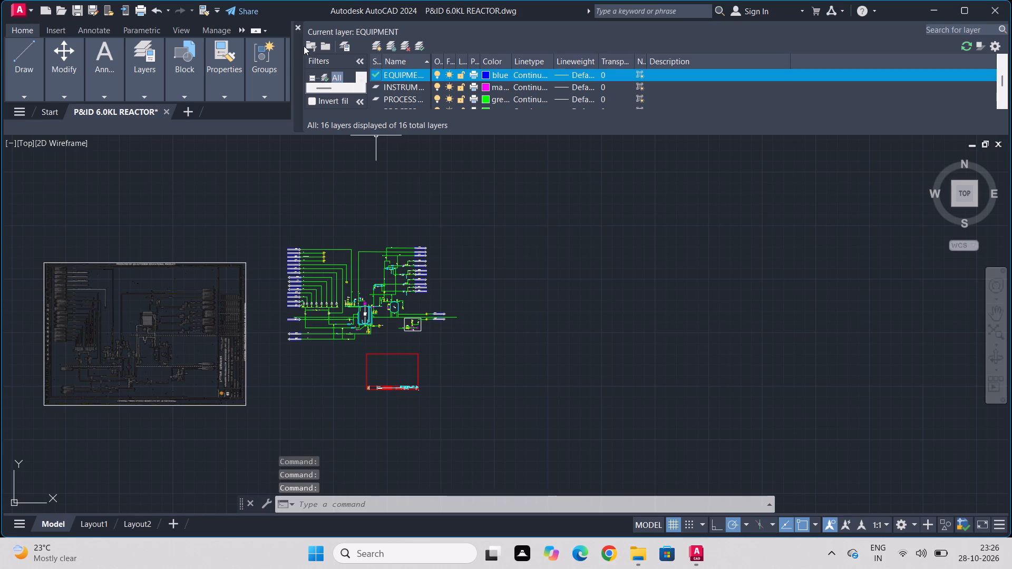
click(300, 29)
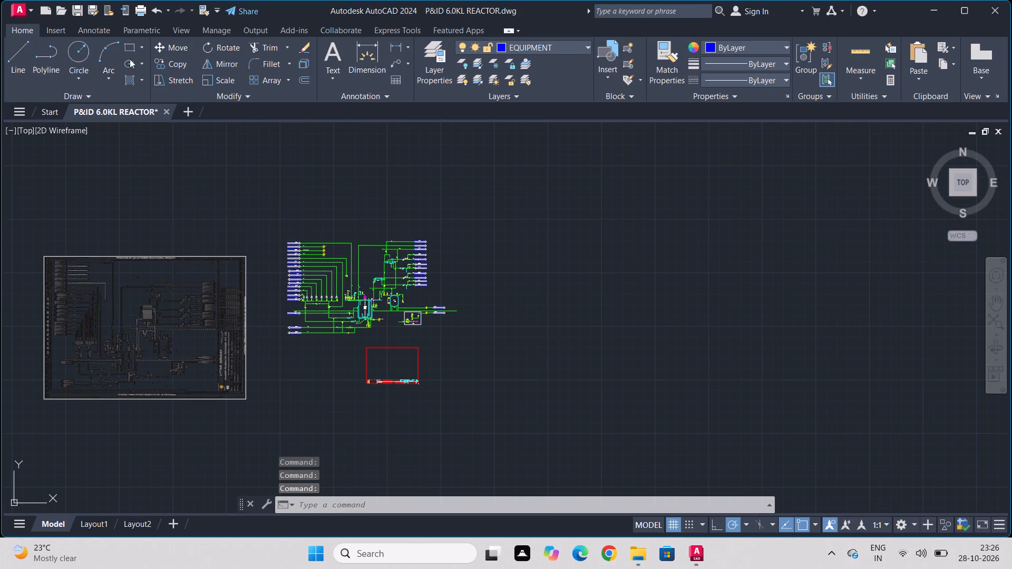
Draw a long, flat horizontal rectangle in the empty area to the right of the P&ID linework.
click(127, 52)
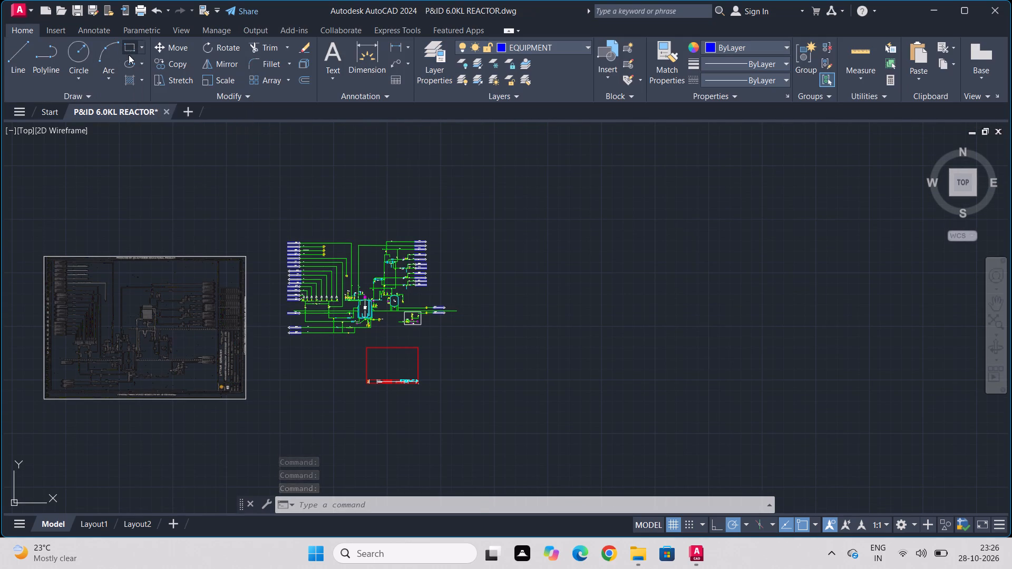
scroll(458, 254, up, 3)
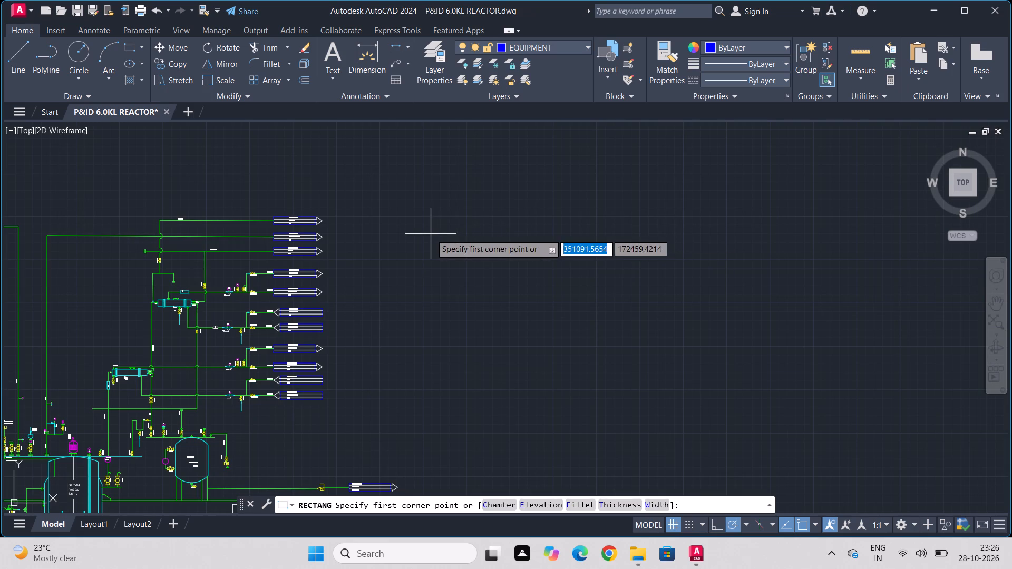
middle_drag(445, 210, 289, 243)
scroll(356, 234, up, 1)
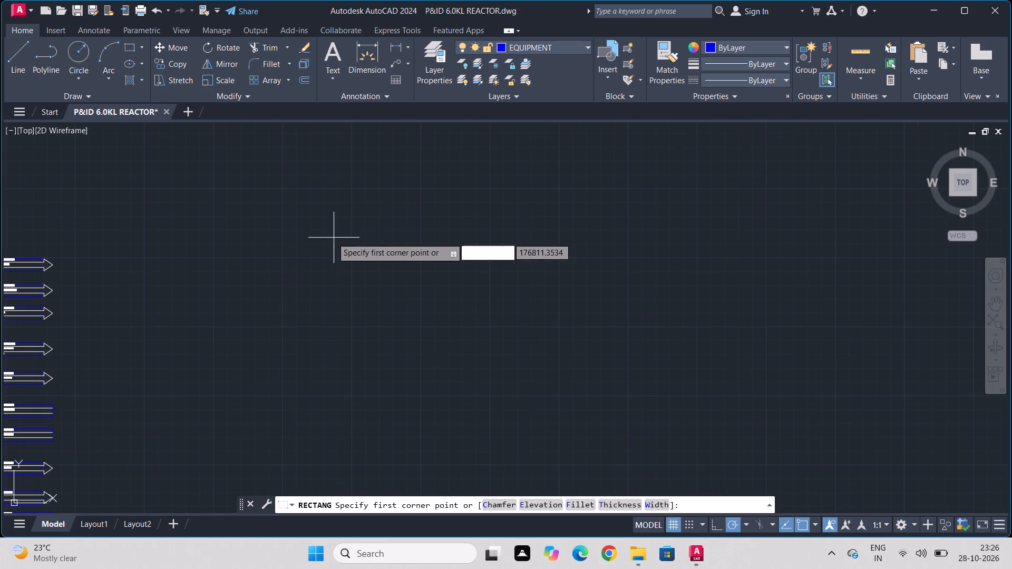
scroll(341, 229, up, 4)
click(265, 231)
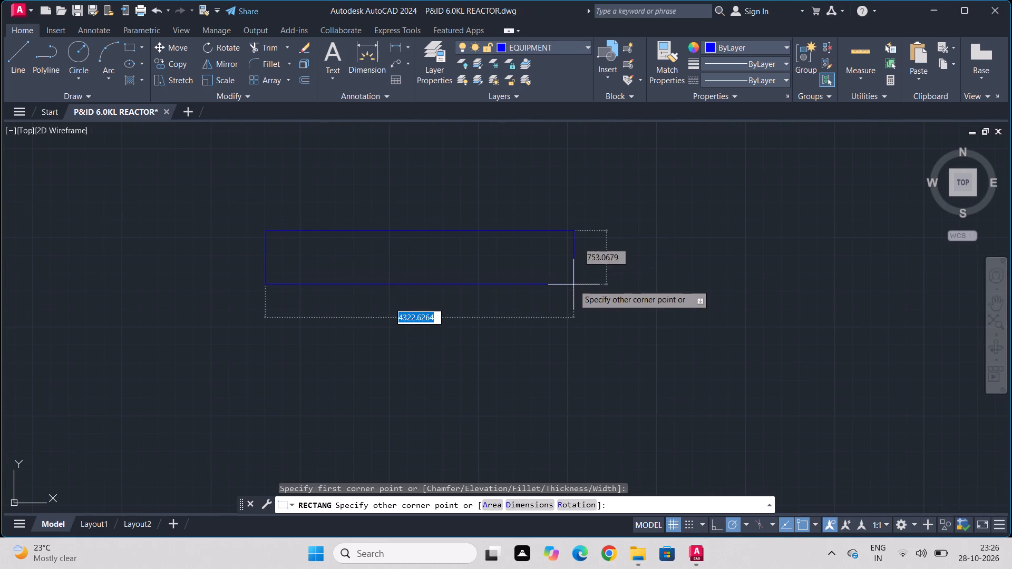
click(542, 285)
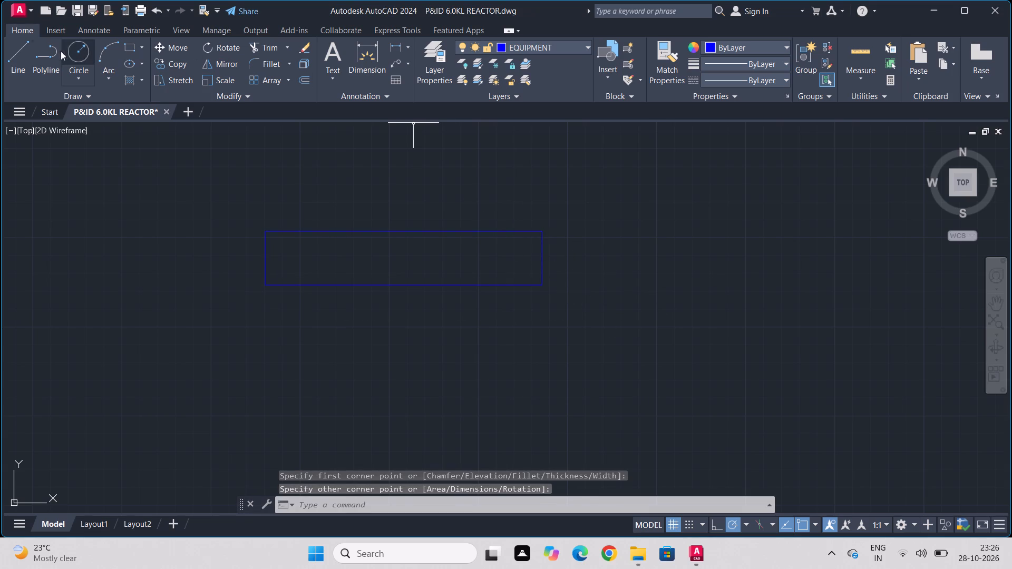
Make TITLE the current layer.
click(443, 50)
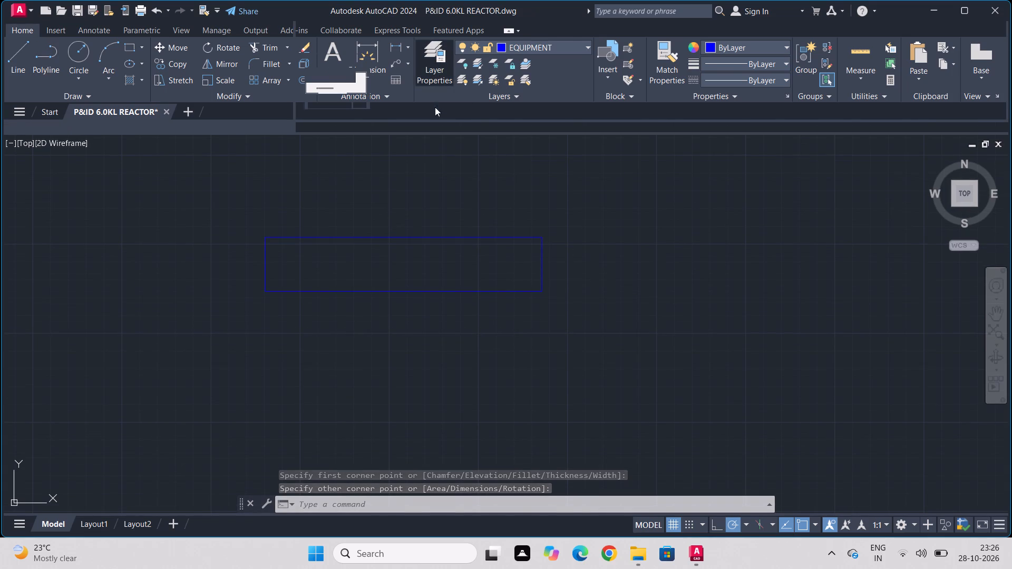
scroll(431, 100, down, 2)
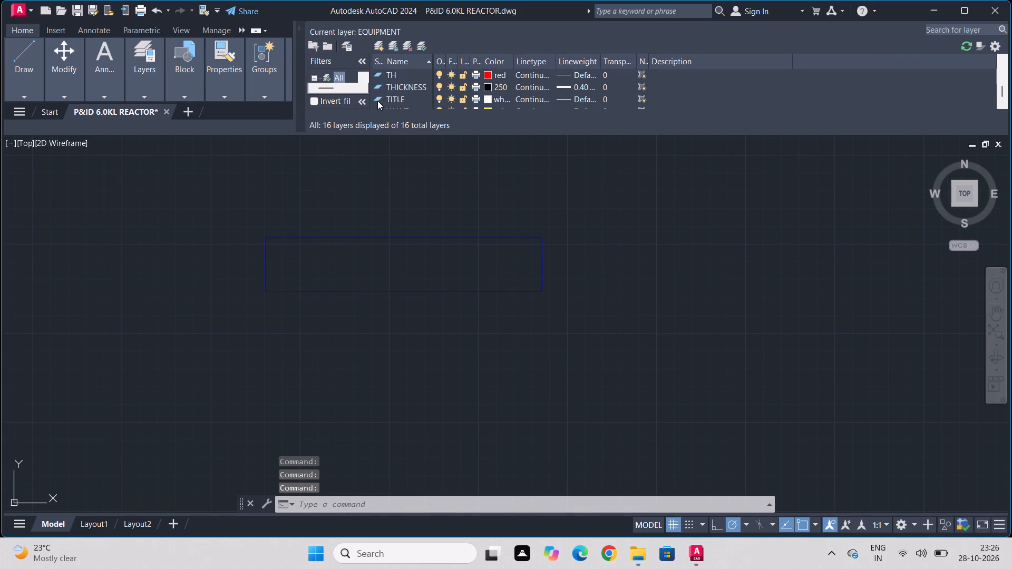
double_click(378, 100)
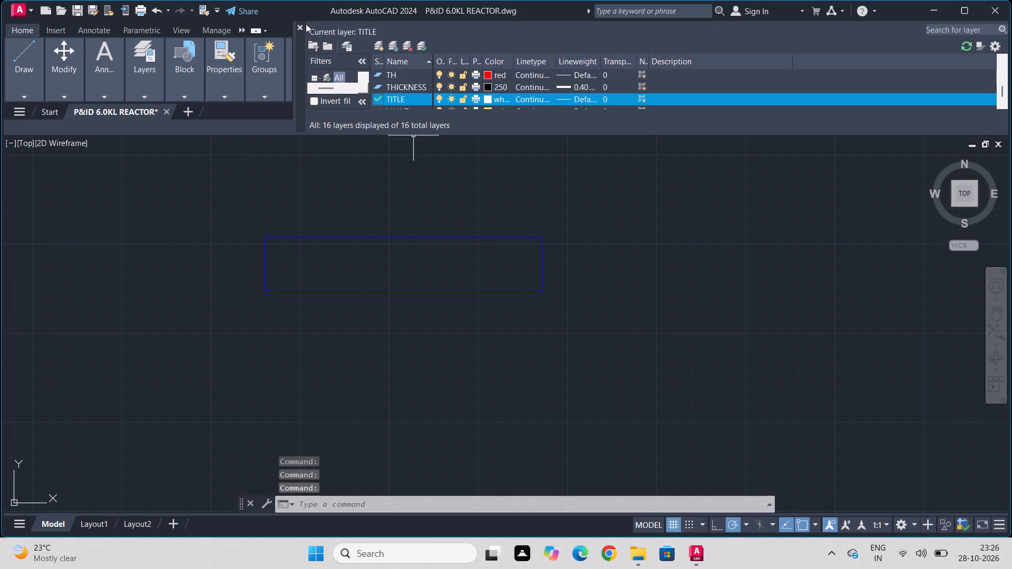
click(301, 25)
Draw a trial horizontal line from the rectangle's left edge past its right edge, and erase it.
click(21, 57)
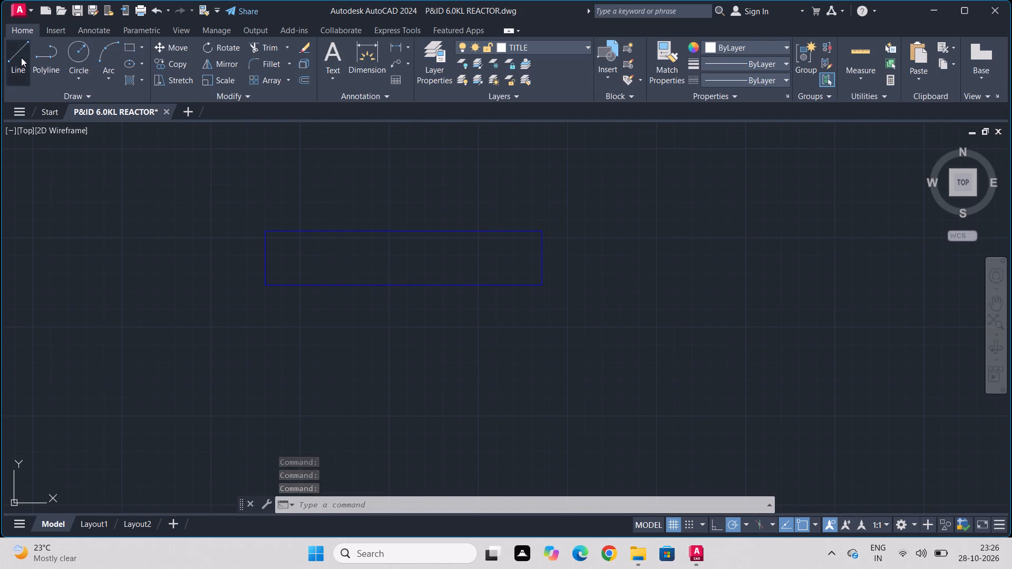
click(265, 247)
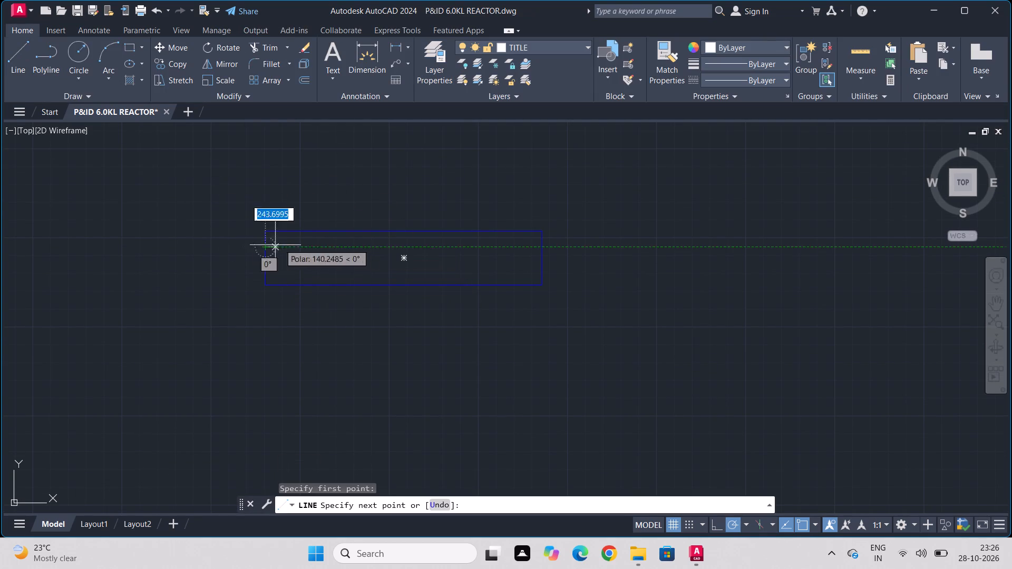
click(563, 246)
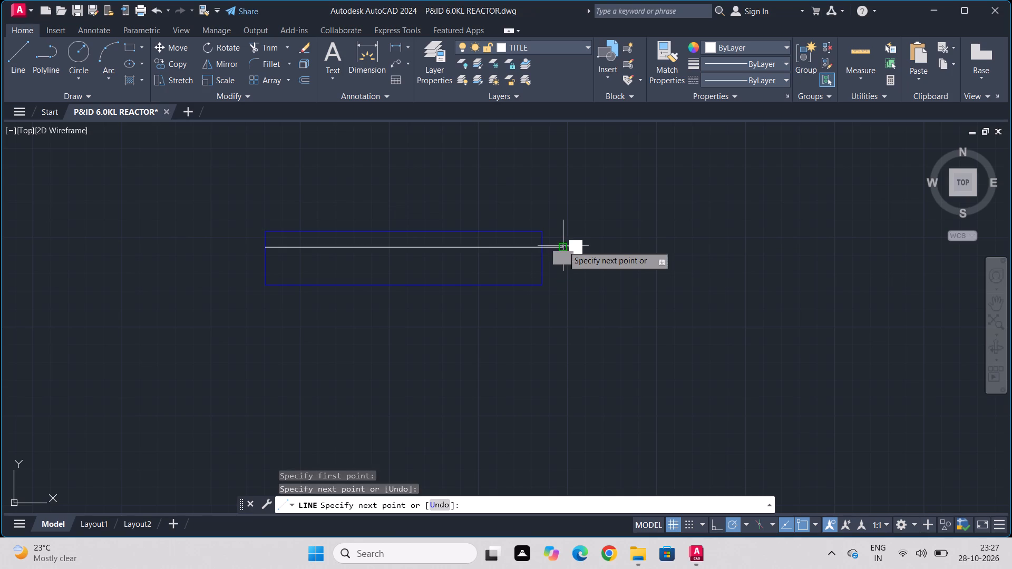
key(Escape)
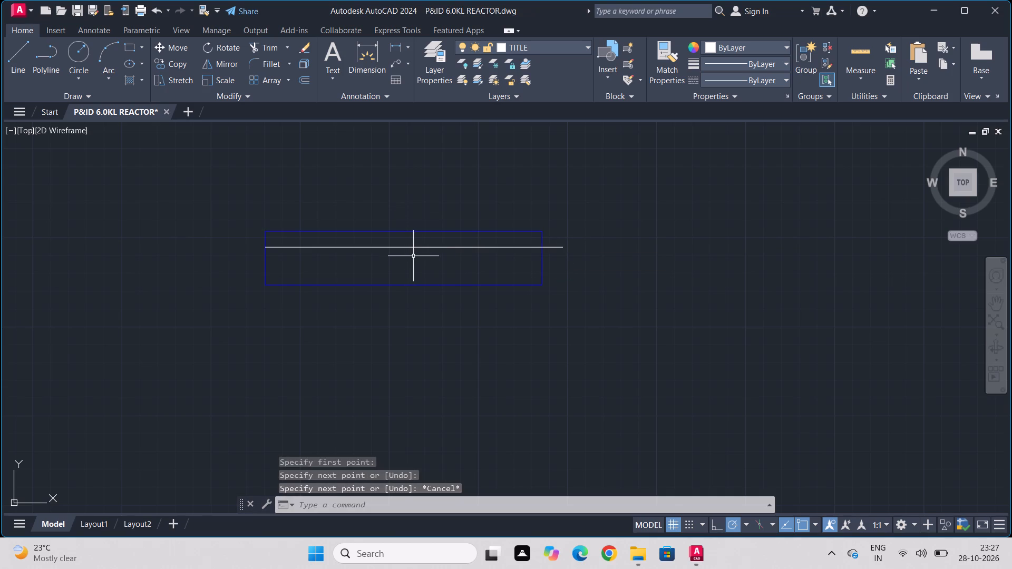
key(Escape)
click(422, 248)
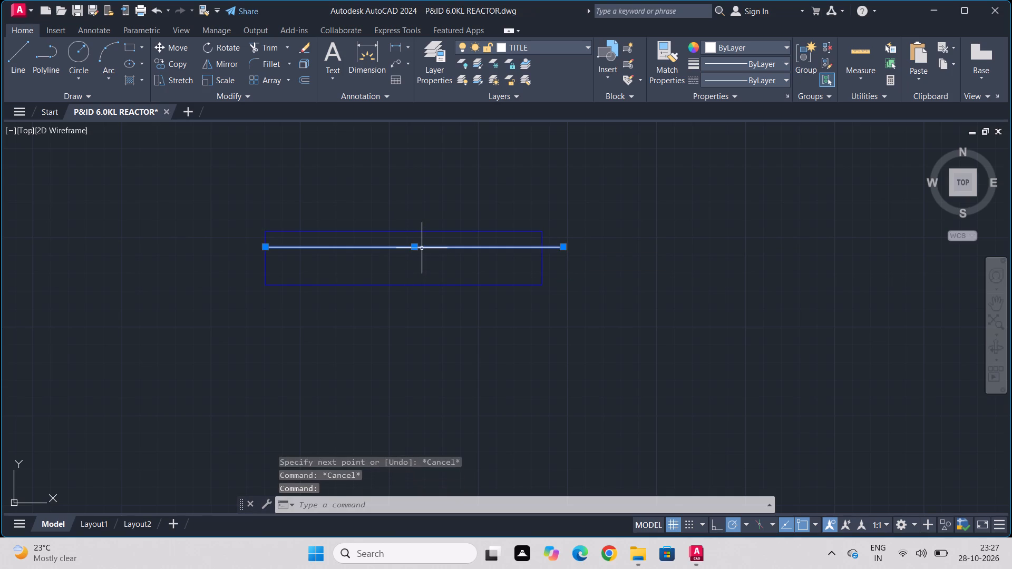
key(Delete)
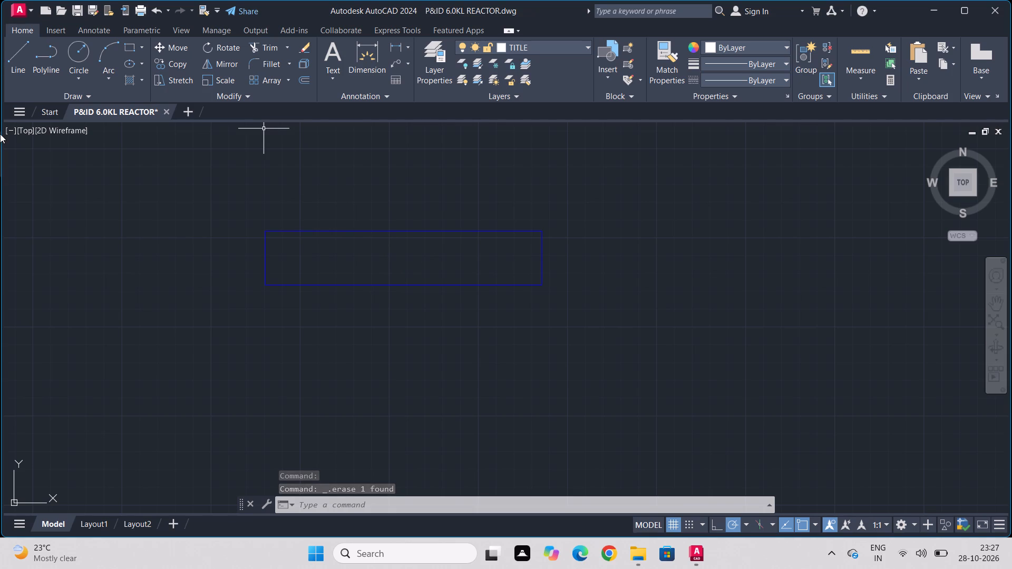
Draw a horizontal line about 4119 long from the upper part of the rectangle's left edge past its right edge.
click(8, 57)
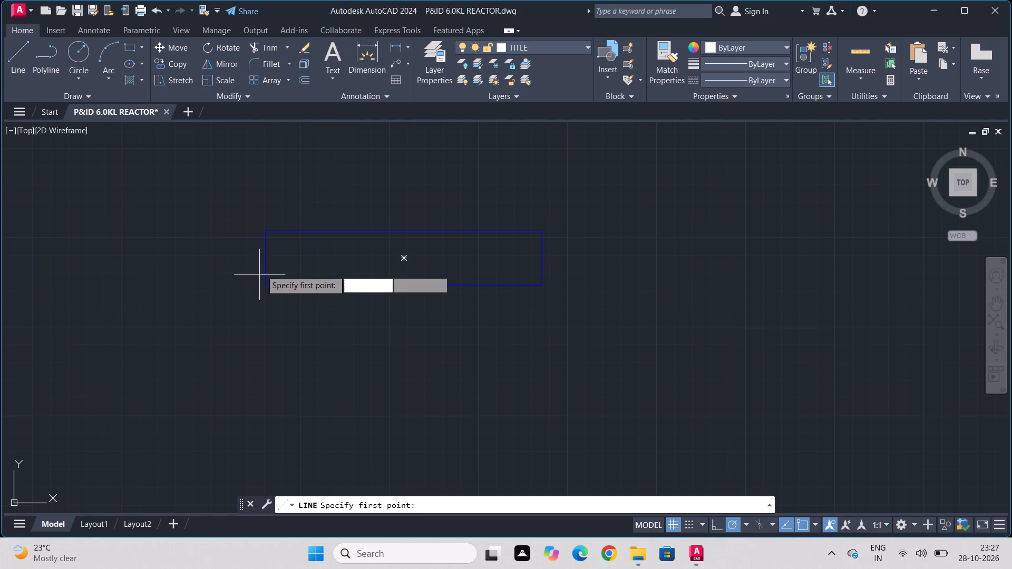
scroll(264, 257, up, 2)
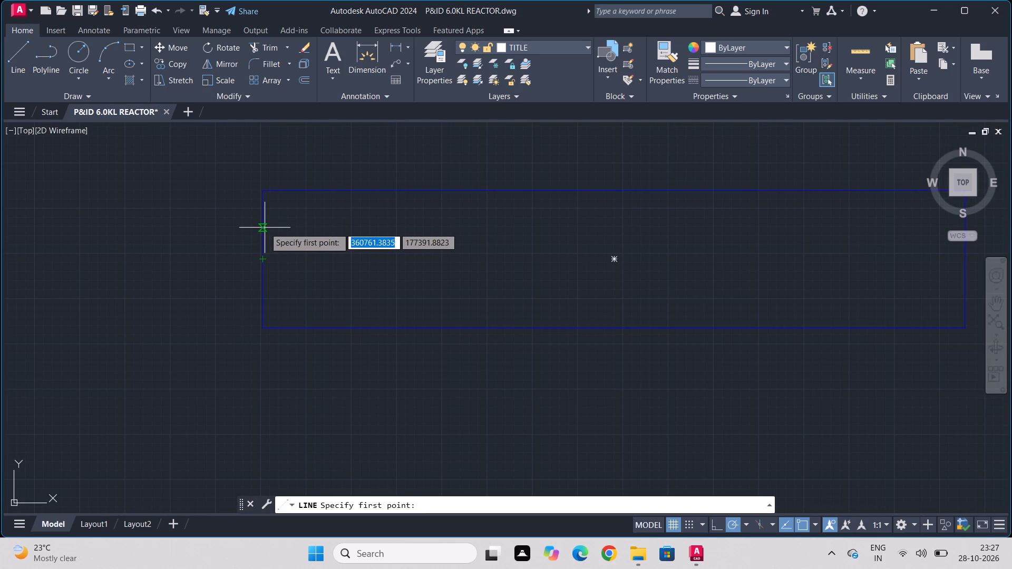
click(265, 223)
scroll(693, 230, down, 1)
middle_drag(699, 229, 699, 229)
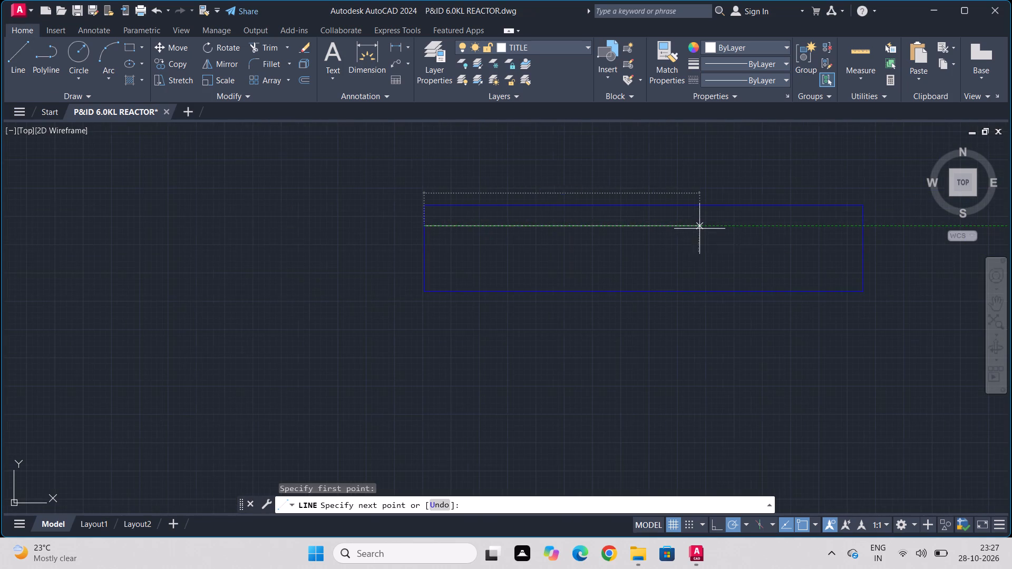
middle_drag(699, 229, 447, 208)
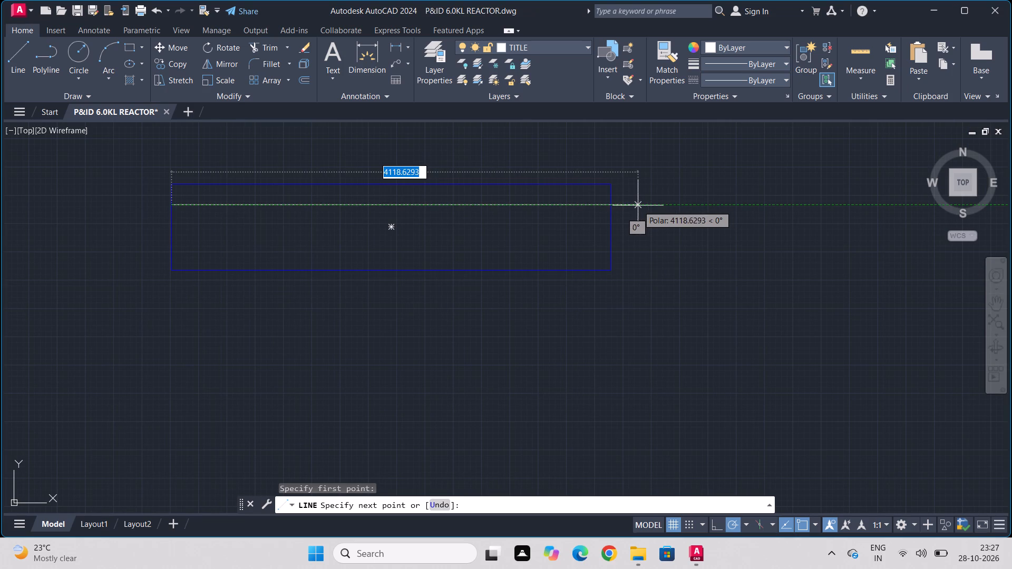
click(638, 205)
key(Escape)
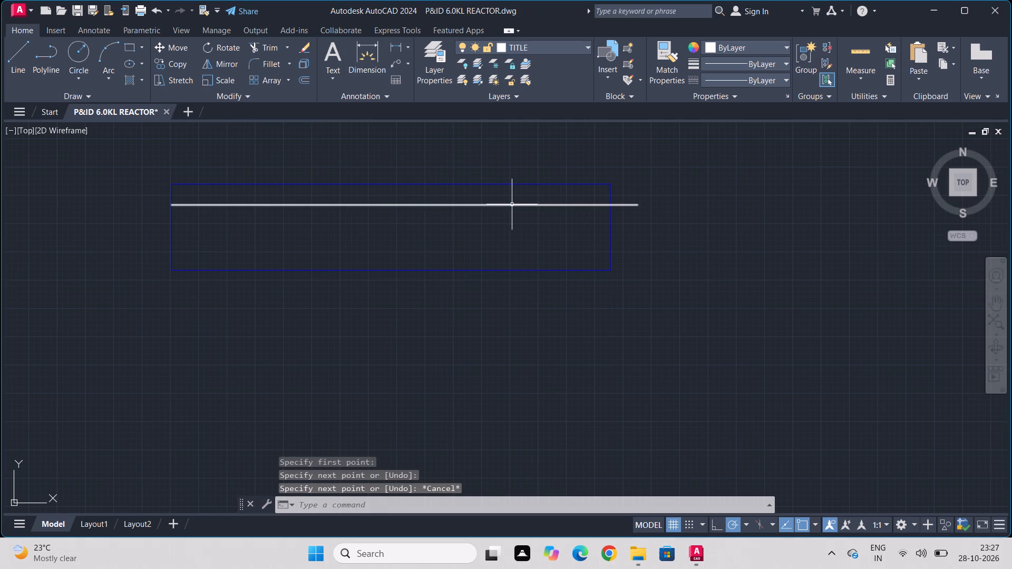
Copy the horizontal line straight down about 355, starting from the rectangle's left edge.
click(513, 204)
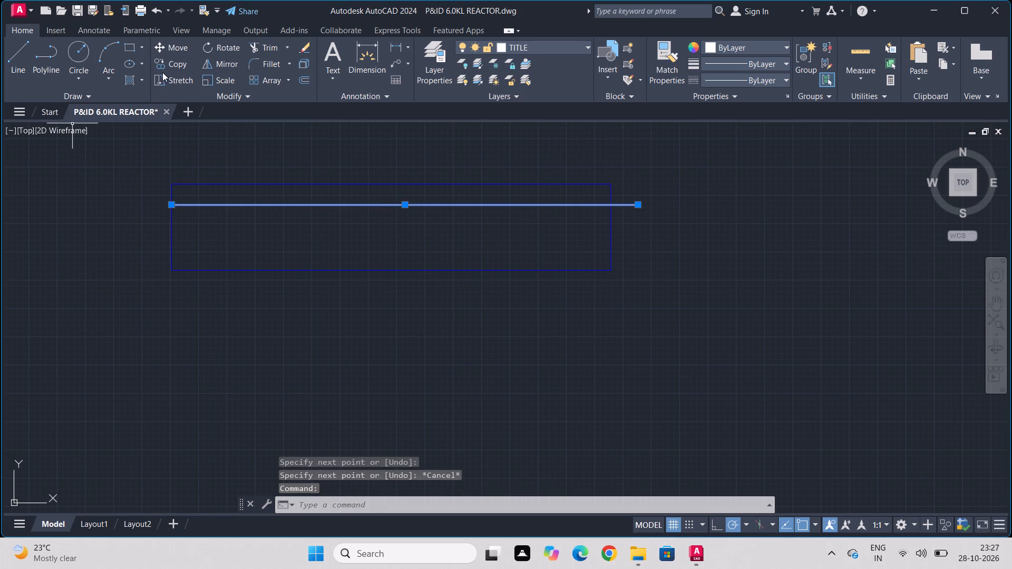
click(172, 56)
click(171, 201)
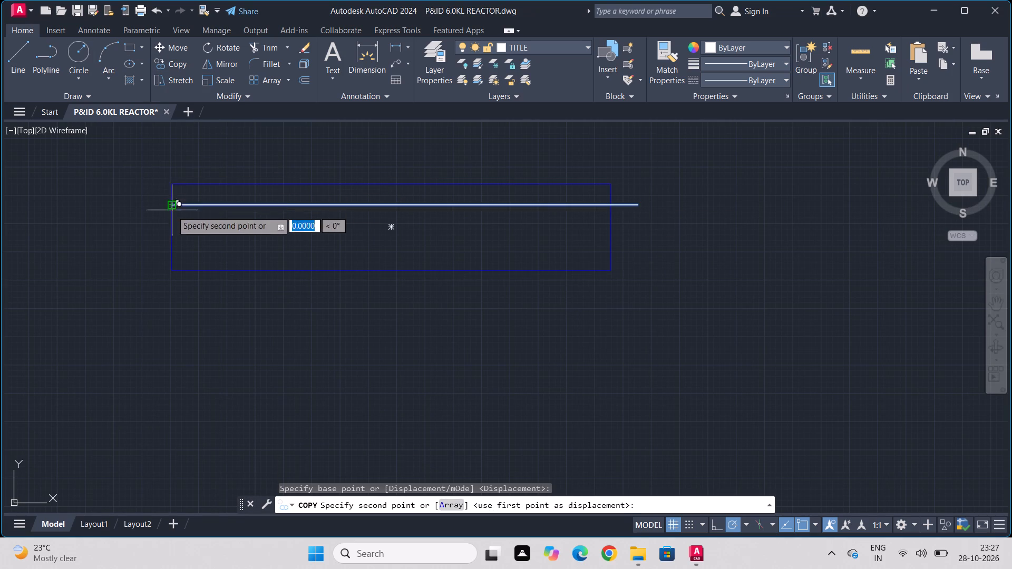
click(172, 245)
key(Escape)
Draw the arrowhead's upper half: about 166 up from the upper line's right end, then diagonally down to a tip level with the rectangle's mid-height.
scroll(548, 309, down, 1)
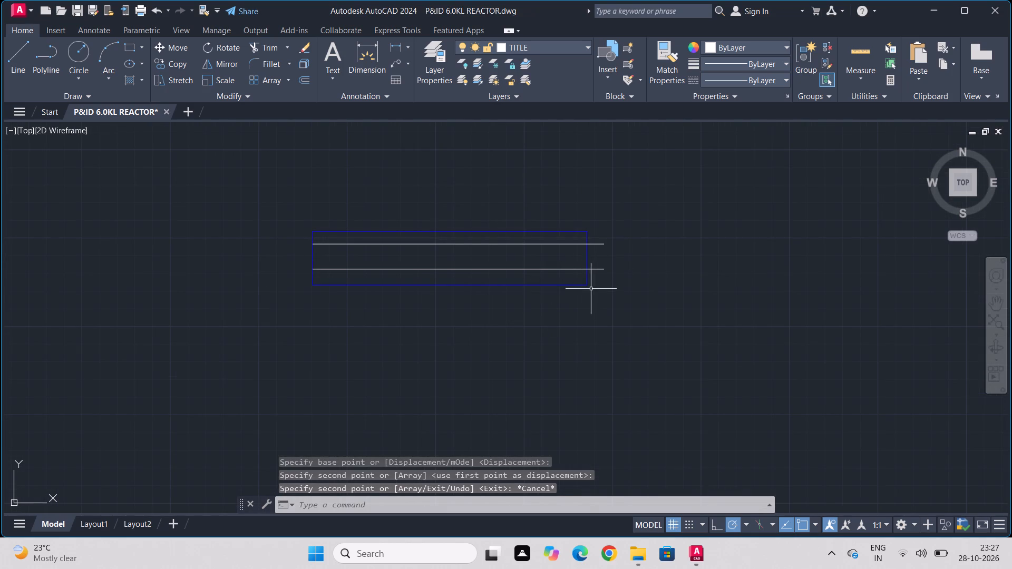
key(l)
key(Return)
scroll(611, 234, up, 2)
click(595, 254)
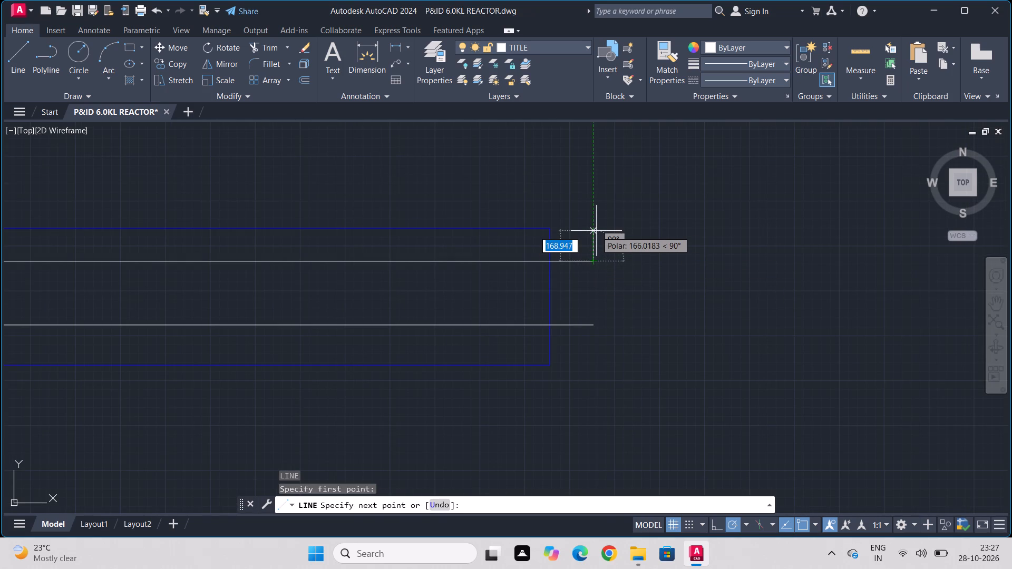
click(597, 230)
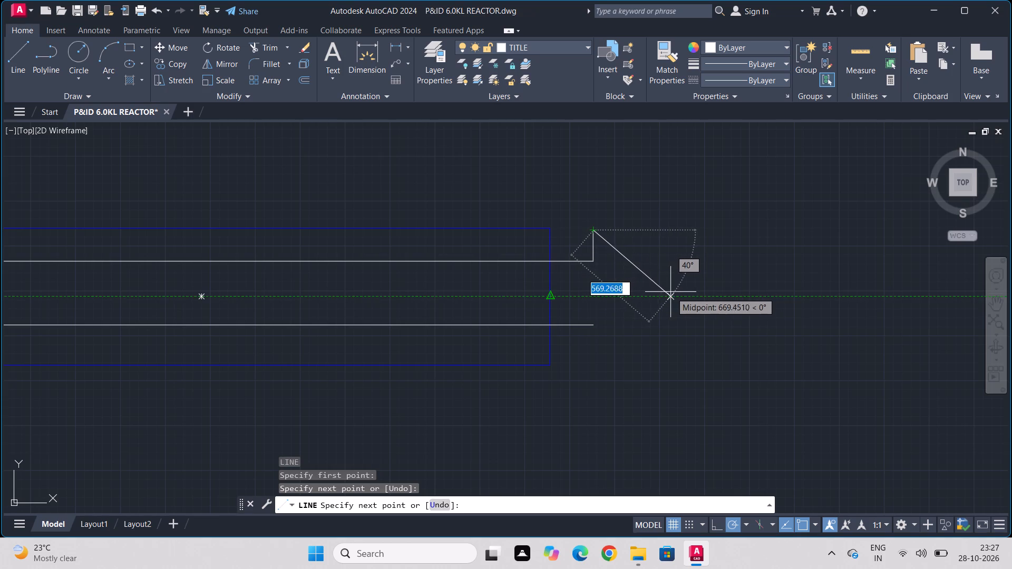
click(677, 296)
key(Escape)
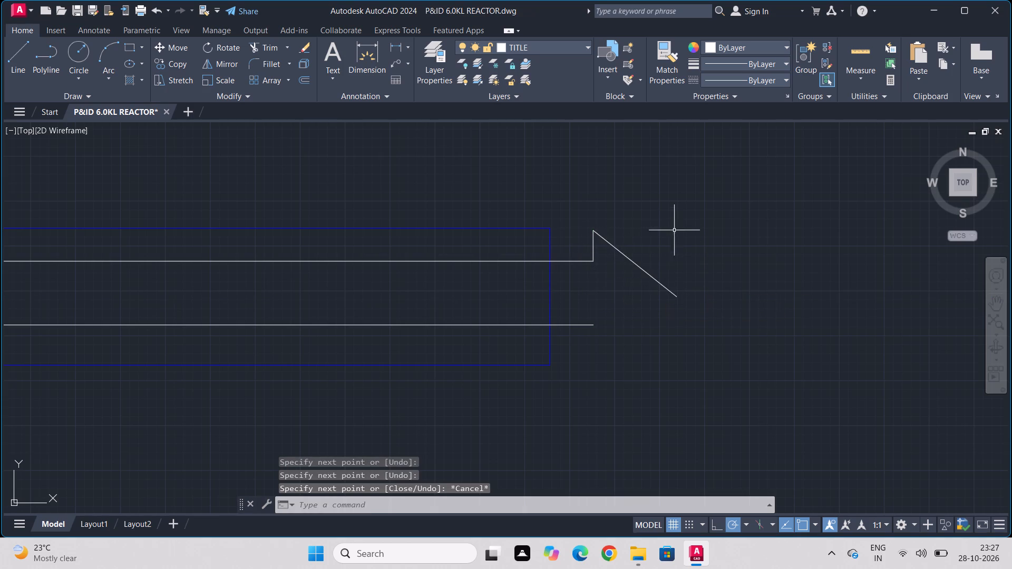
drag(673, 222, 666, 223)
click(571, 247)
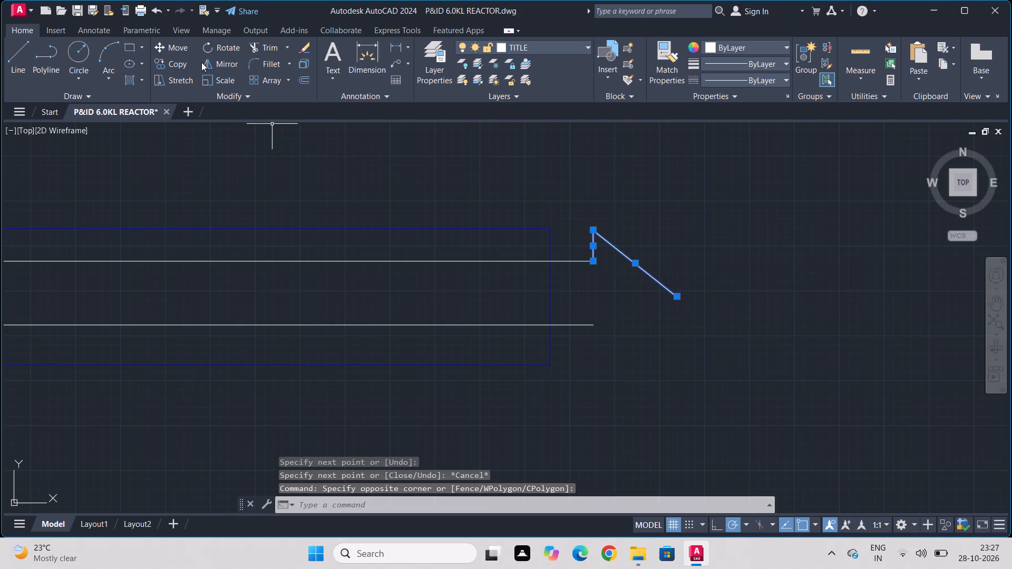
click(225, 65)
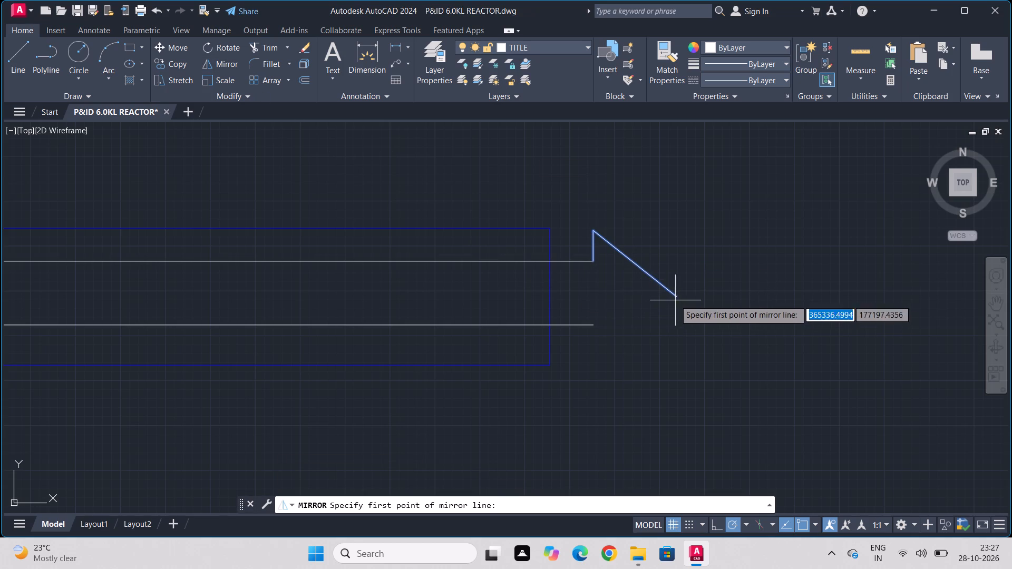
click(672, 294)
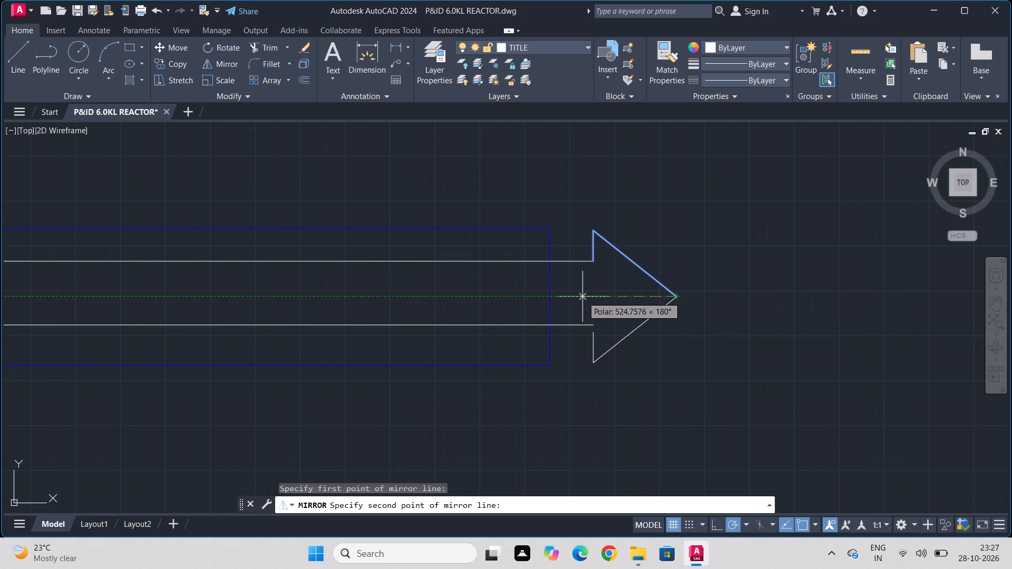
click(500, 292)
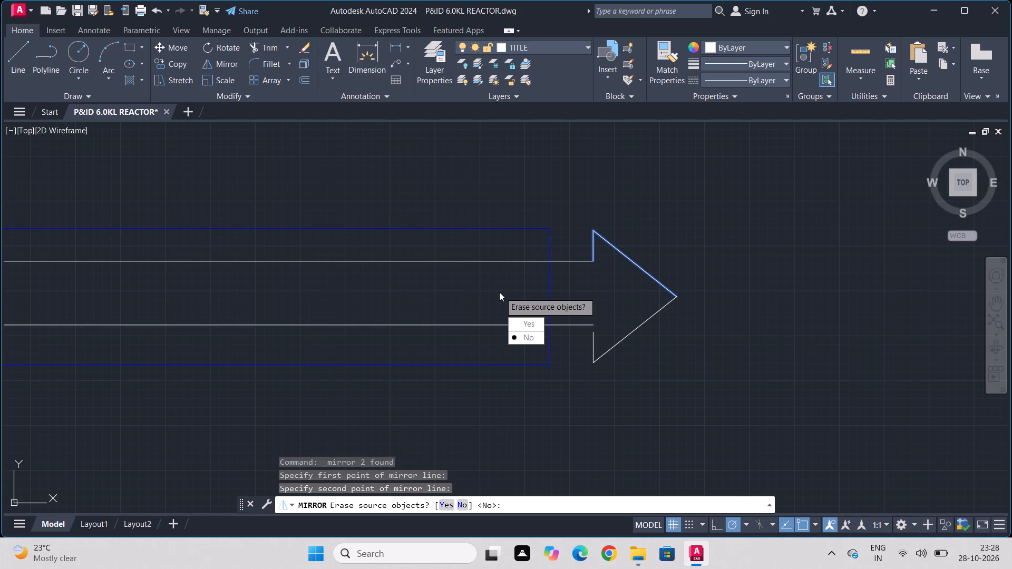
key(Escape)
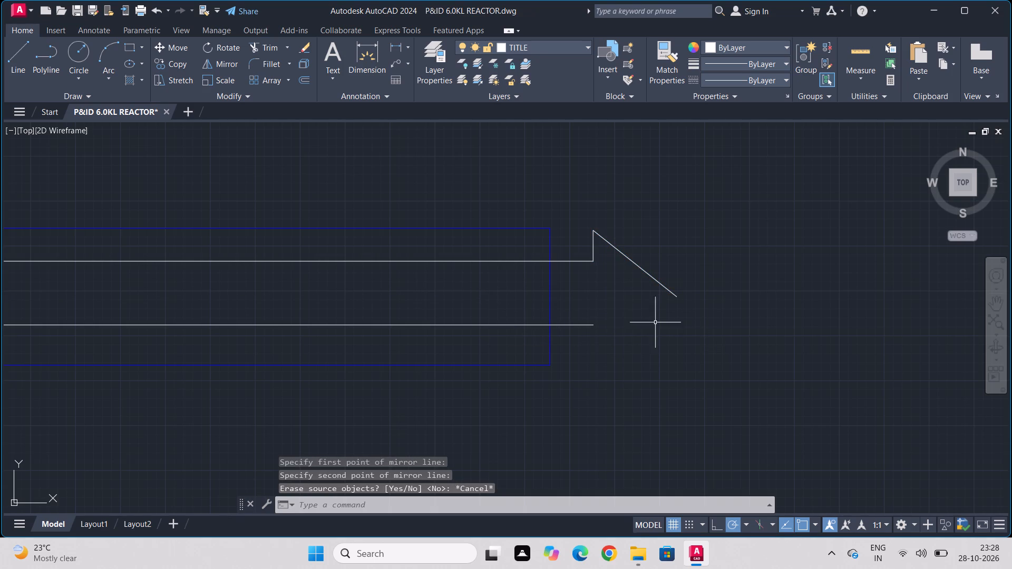
Copy the arrowhead's short vertical line straight down so it hangs from the lower horizontal line's right end.
click(595, 249)
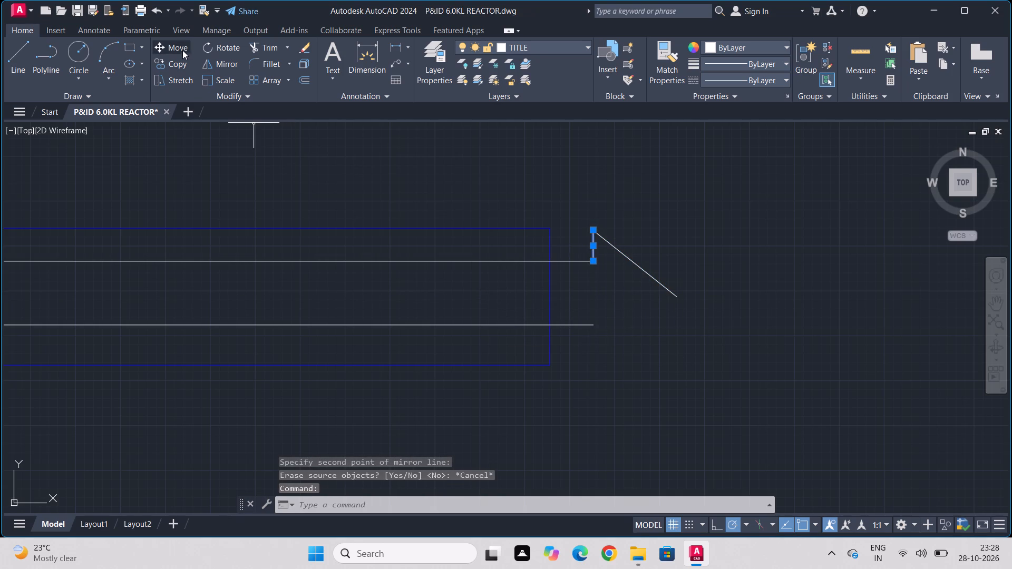
click(171, 65)
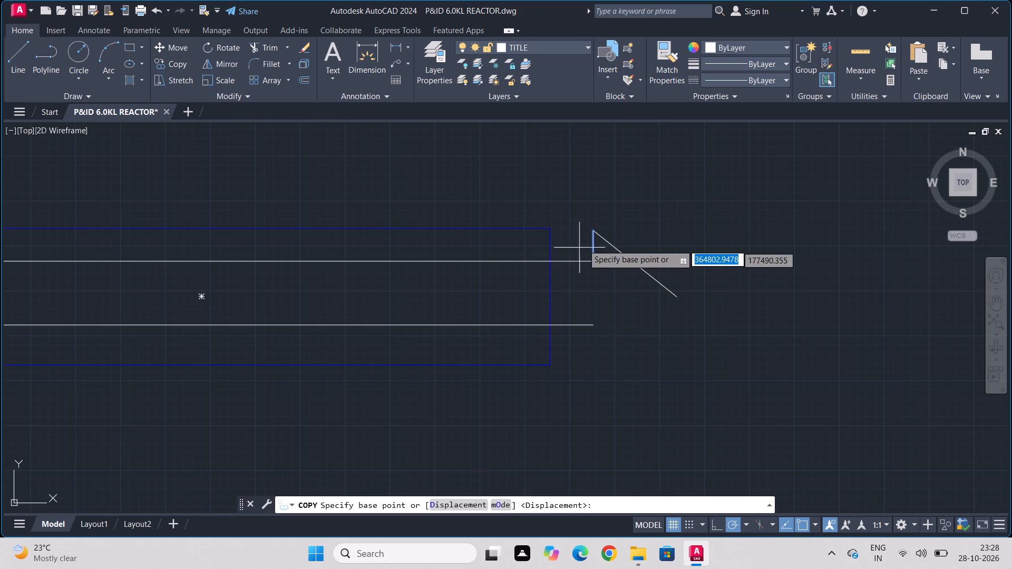
click(592, 229)
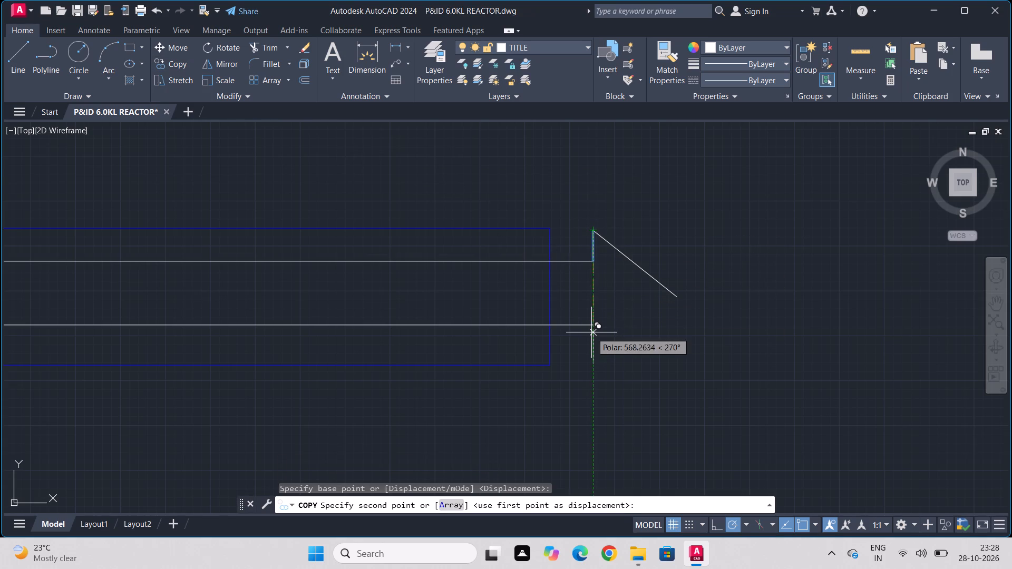
click(595, 327)
key(Escape)
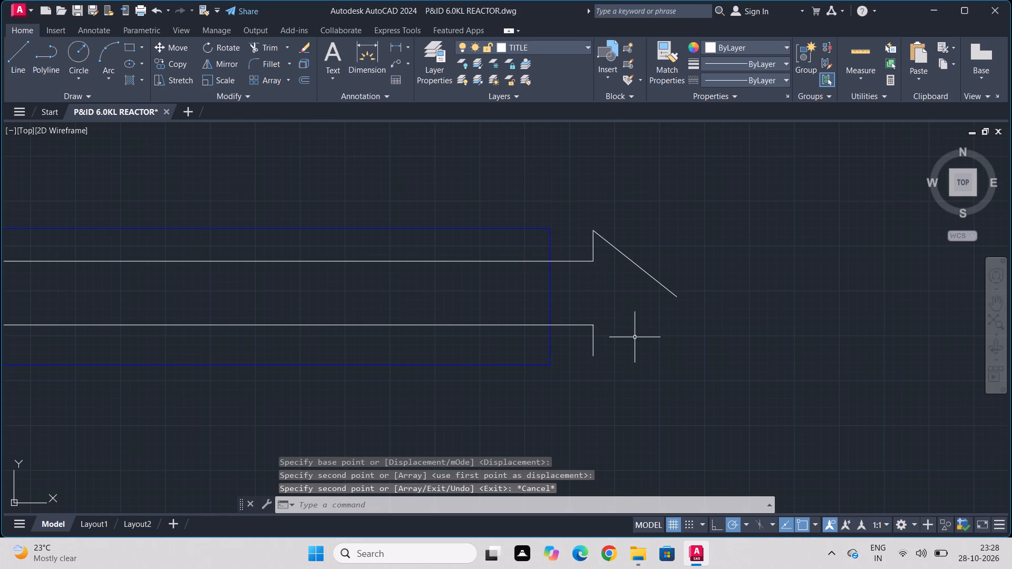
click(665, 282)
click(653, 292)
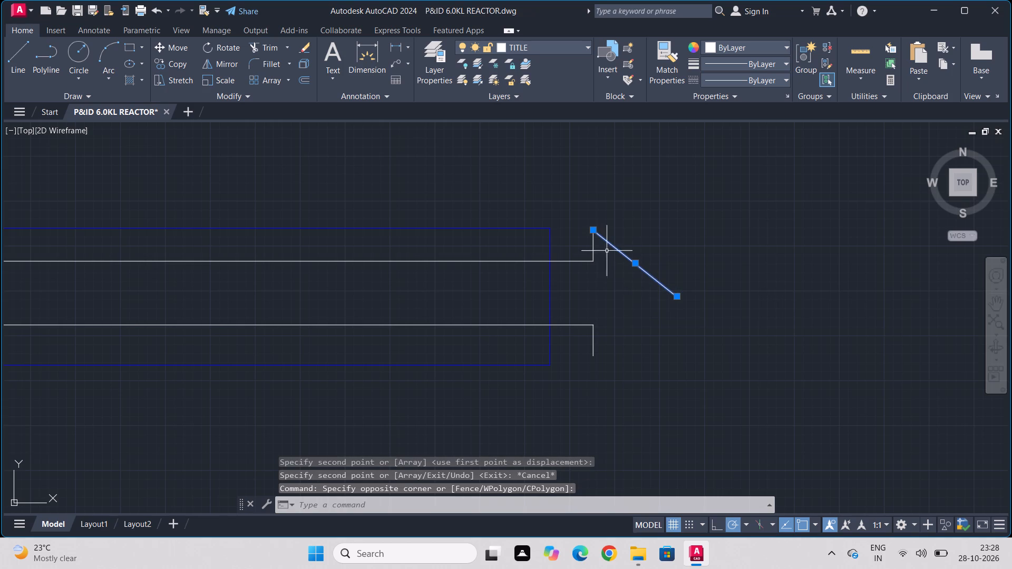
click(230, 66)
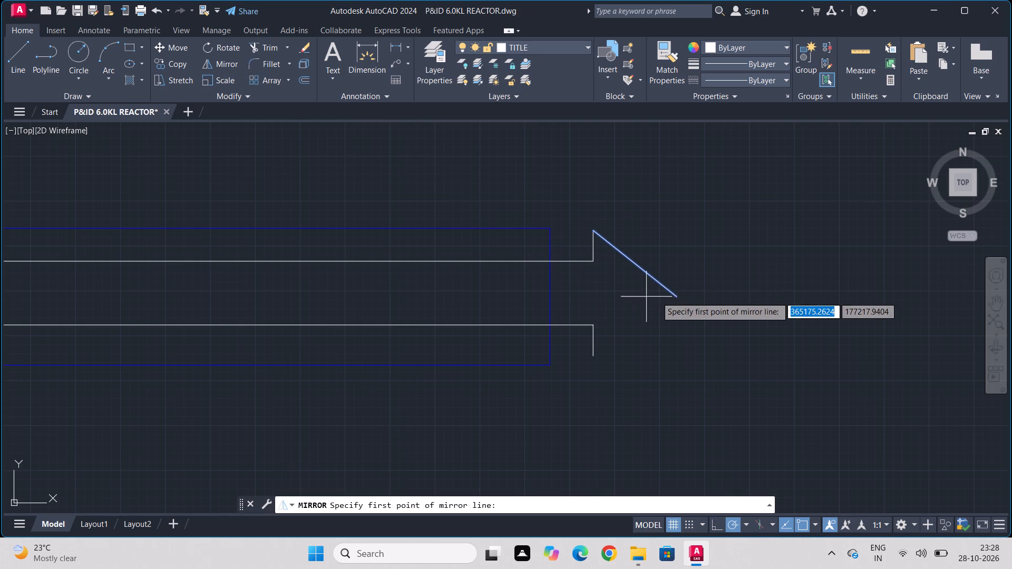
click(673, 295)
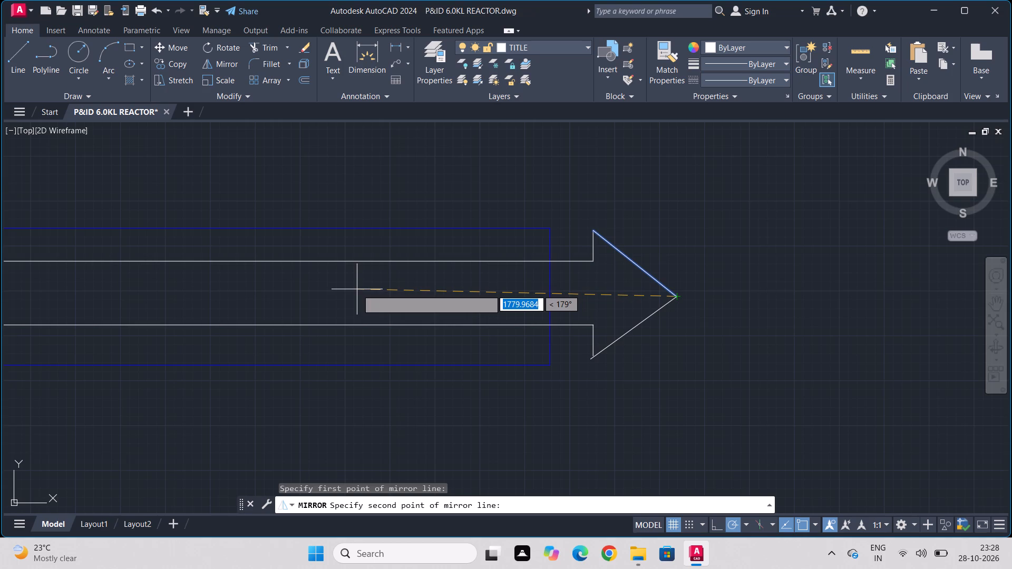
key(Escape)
Draw a diagonal line from the lower short vertical line's bottom end to the arrowhead tip.
key(l)
key(Return)
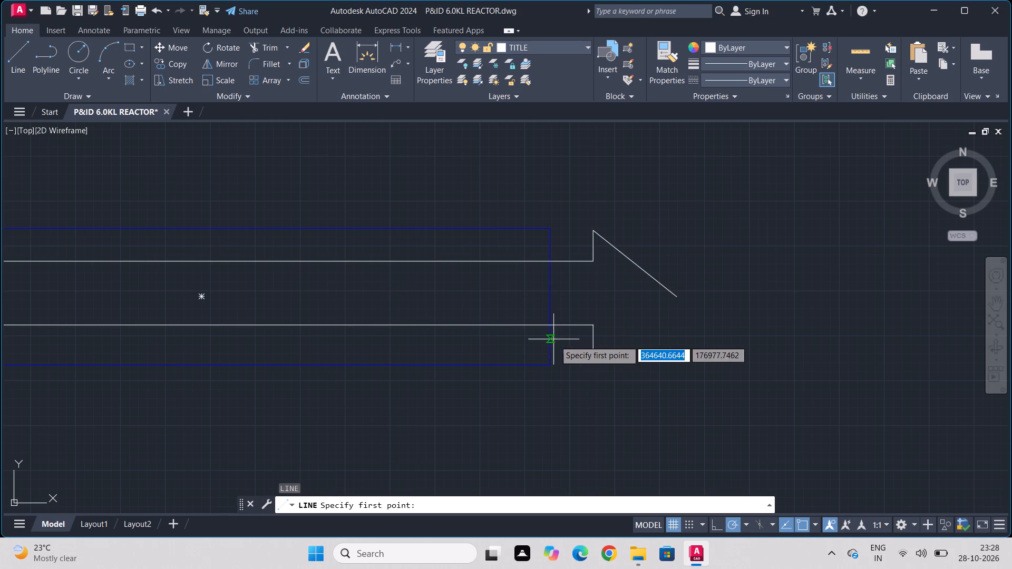
click(589, 354)
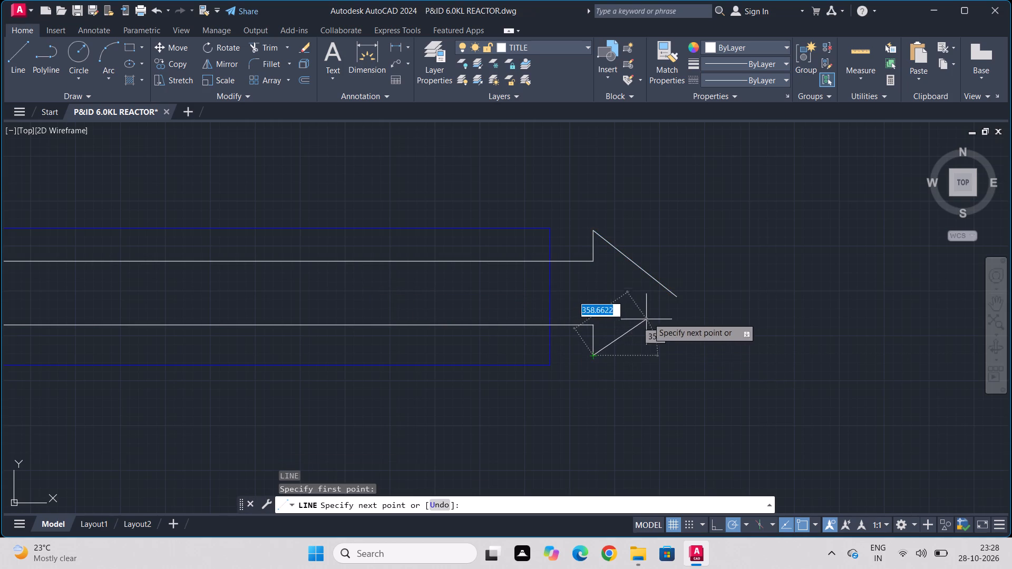
click(675, 293)
key(Escape)
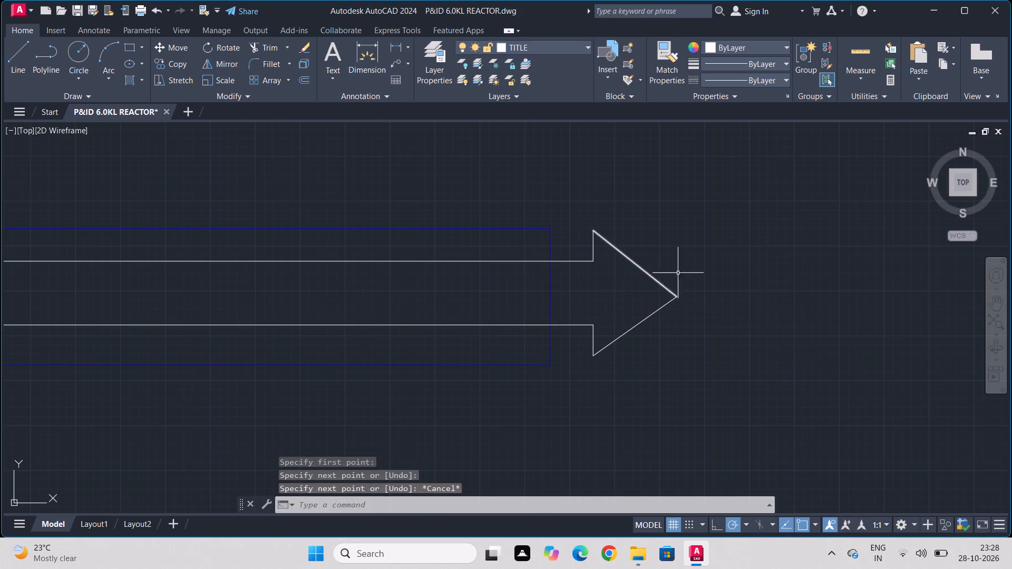
Join the two horizontal lines and the four arrowhead lines into one polyline.
drag(691, 224, 683, 230)
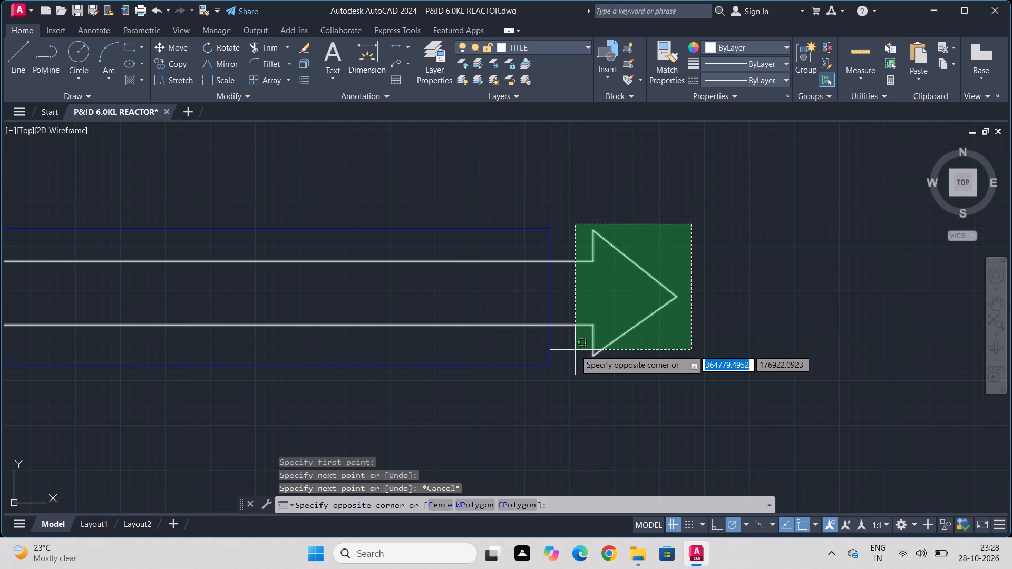
click(575, 350)
text(joi)
click(616, 377)
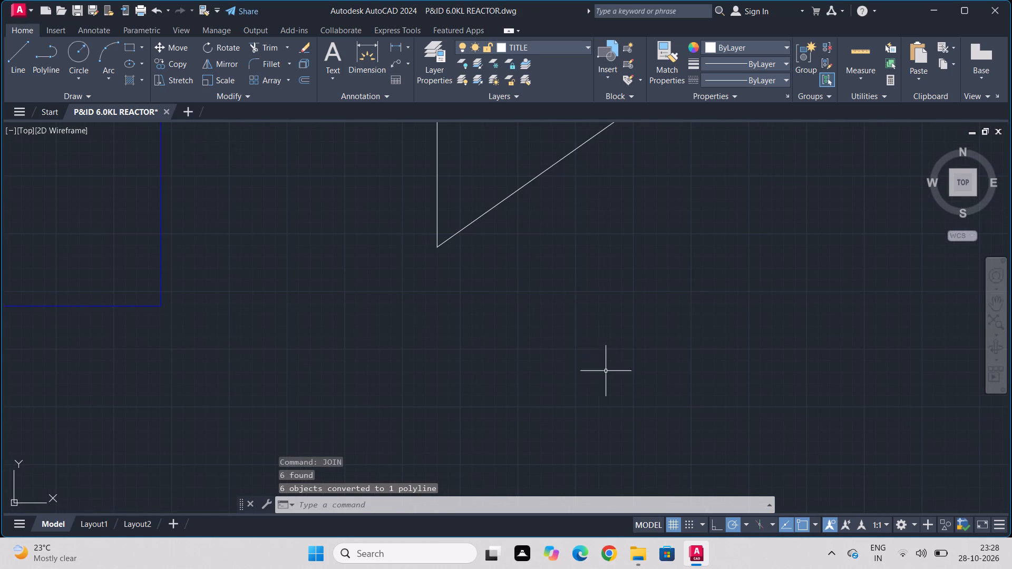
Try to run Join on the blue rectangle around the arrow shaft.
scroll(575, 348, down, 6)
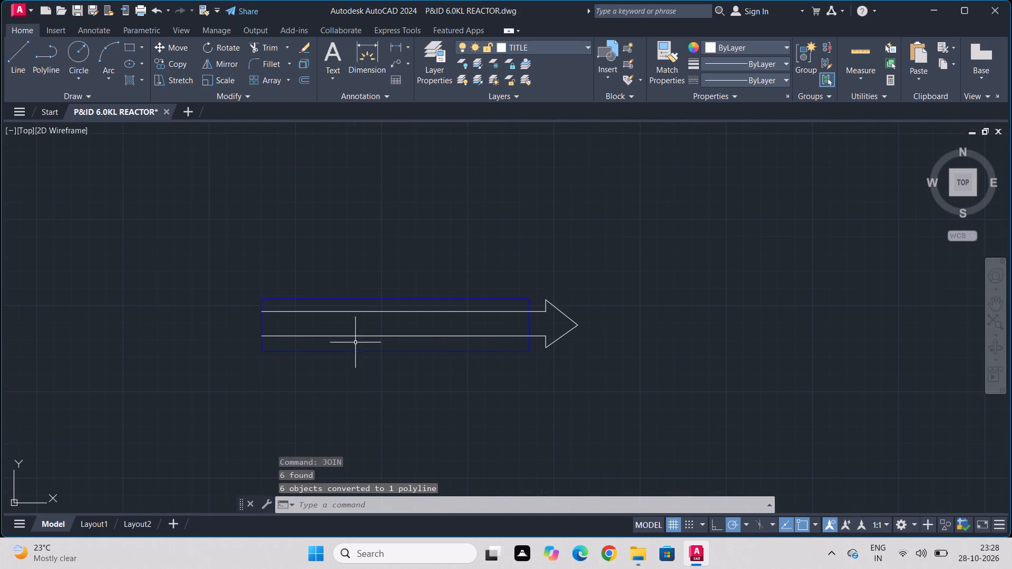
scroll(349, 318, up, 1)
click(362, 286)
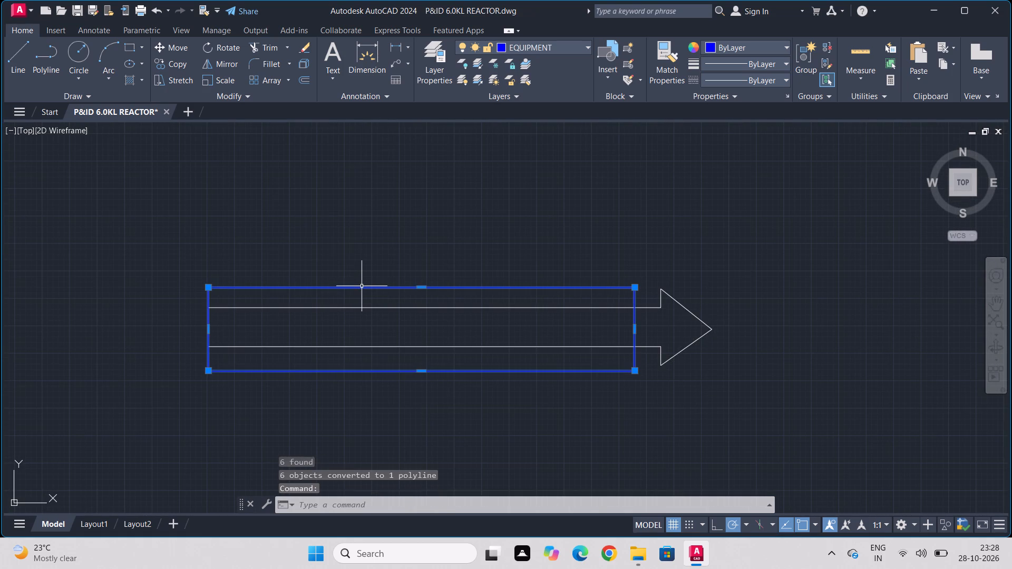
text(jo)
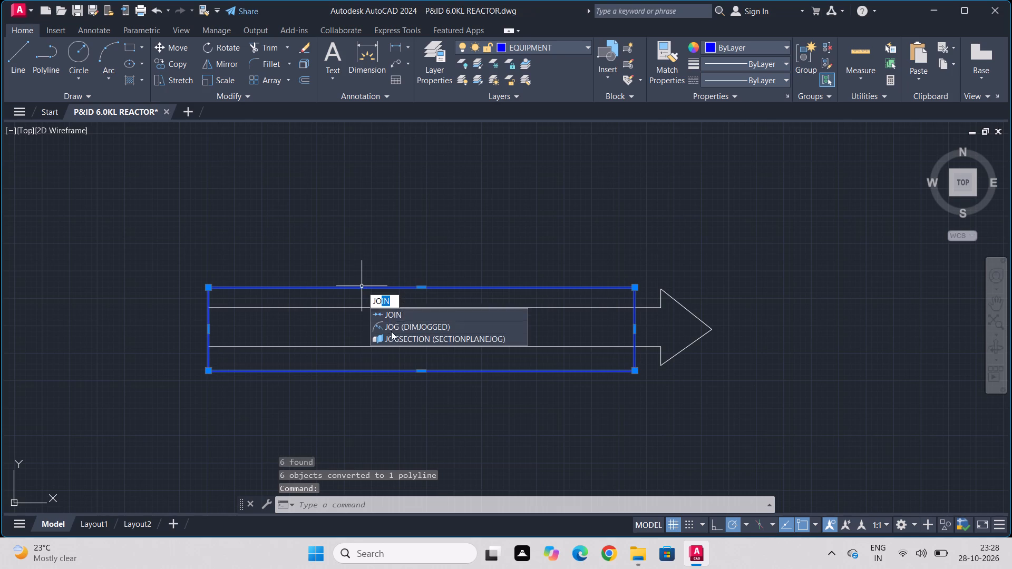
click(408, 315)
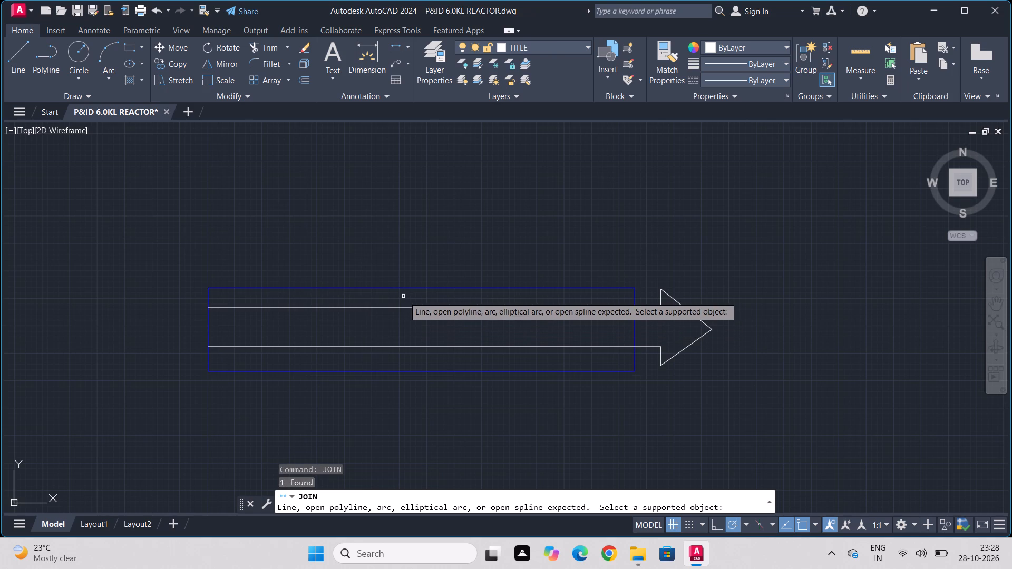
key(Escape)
Examine the arrow-shaped connector labels and their text rows along the left border of the PDF underlay.
scroll(576, 349, down, 2)
scroll(280, 391, down, 2)
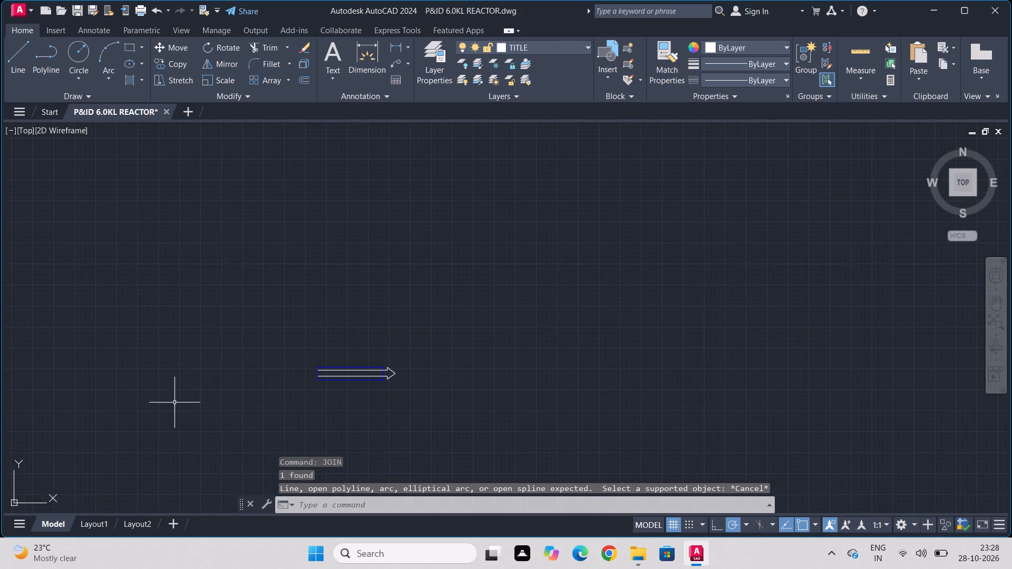
scroll(162, 417, down, 2)
middle_drag(172, 415, 354, 295)
drag(476, 242, 442, 264)
click(327, 339)
key(Escape)
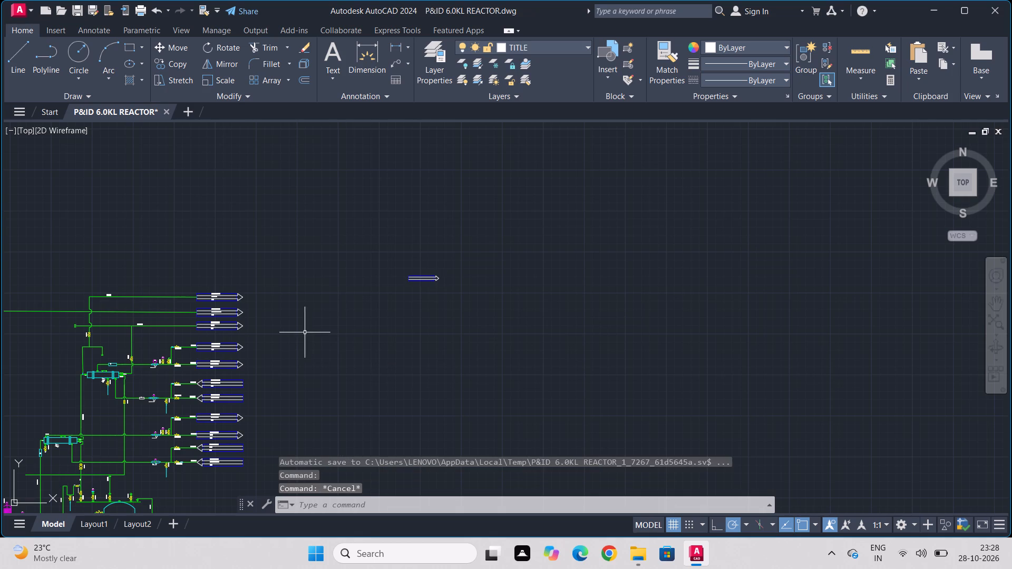
middle_drag(81, 360, 410, 230)
scroll(203, 311, down, 2)
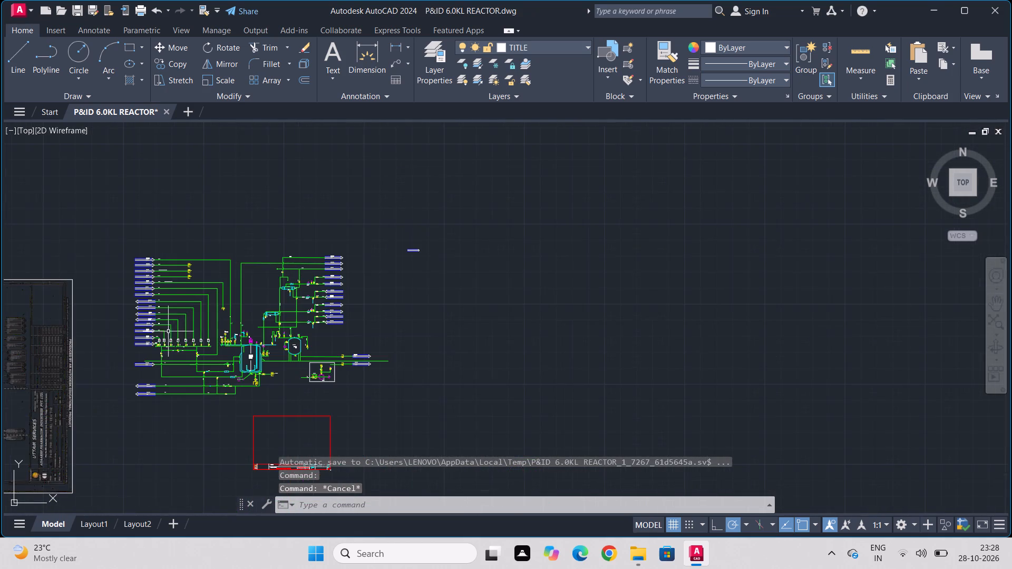
middle_drag(73, 347, 634, 350)
scroll(336, 348, up, 3)
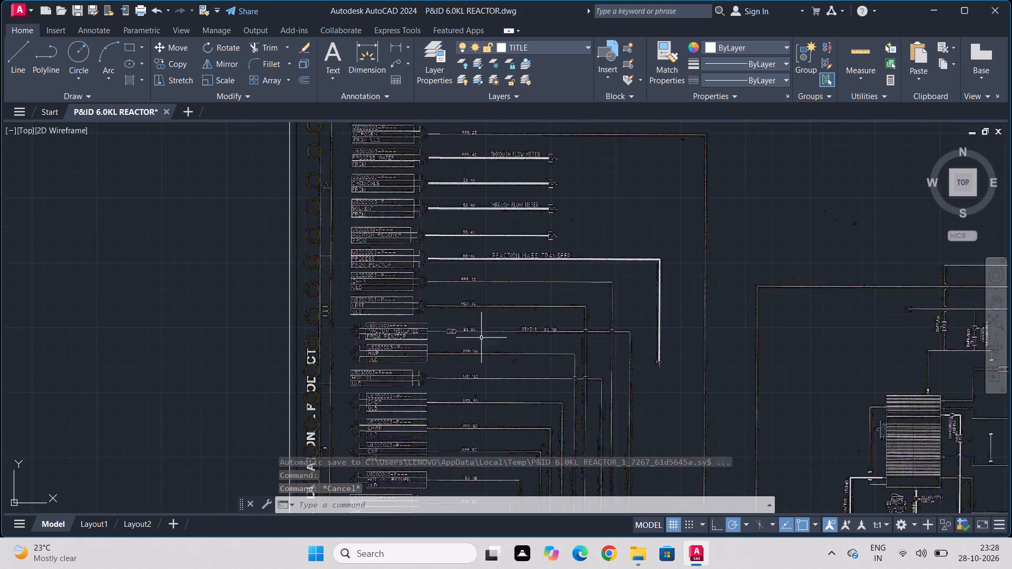
middle_drag(451, 309, 445, 419)
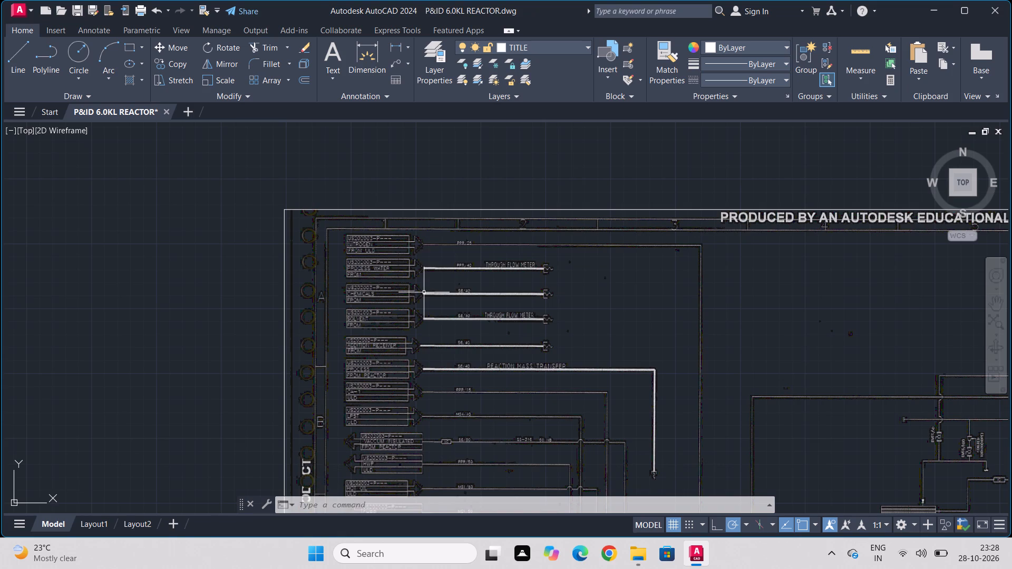
scroll(423, 303, up, 1)
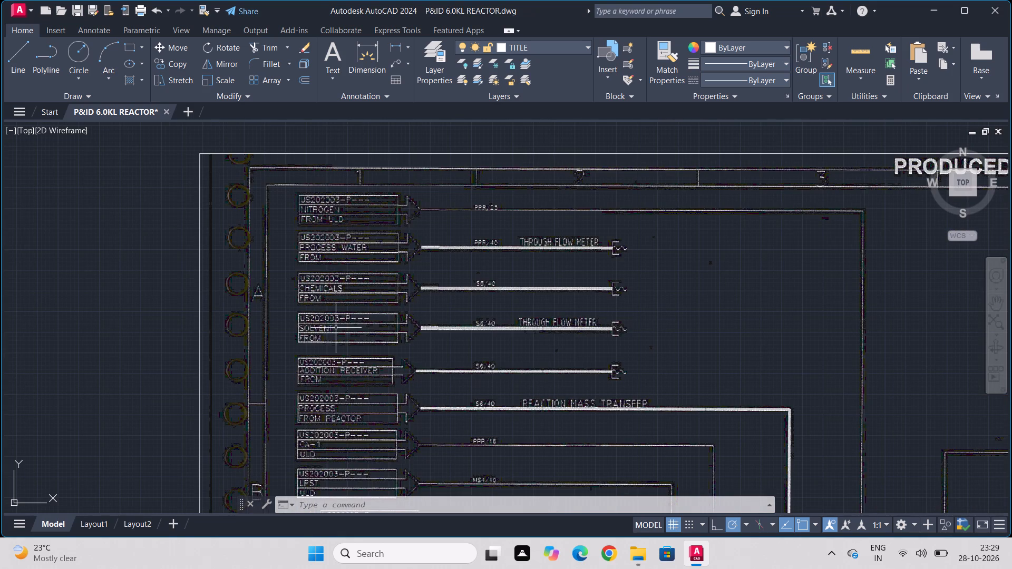
middle_drag(335, 412, 361, 280)
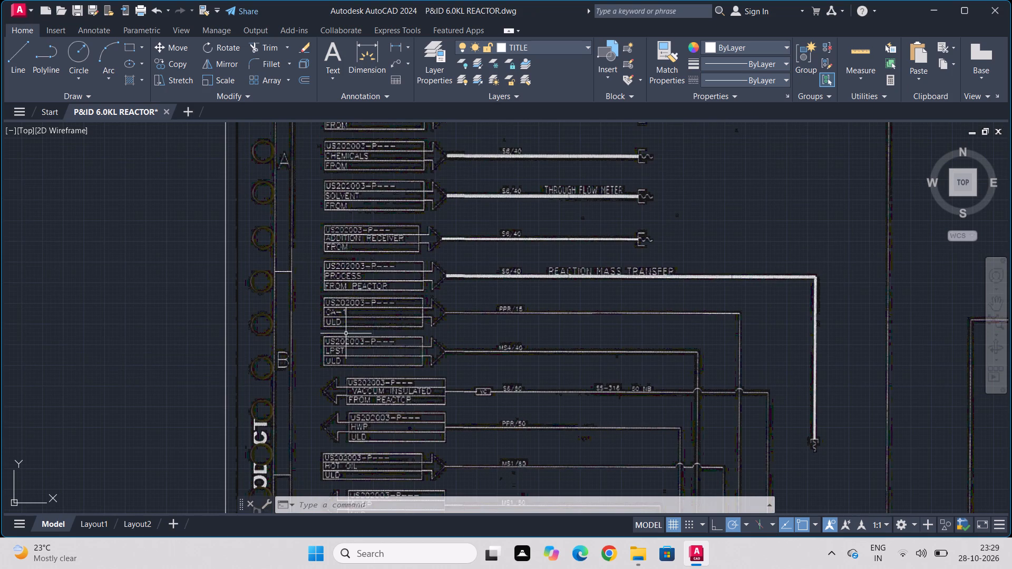
Copy the arrow tag with its blue rectangle seven times straight down into a column, spaced about 1250 units apart.
scroll(530, 388, down, 4)
scroll(629, 333, down, 1)
middle_drag(628, 321, 627, 320)
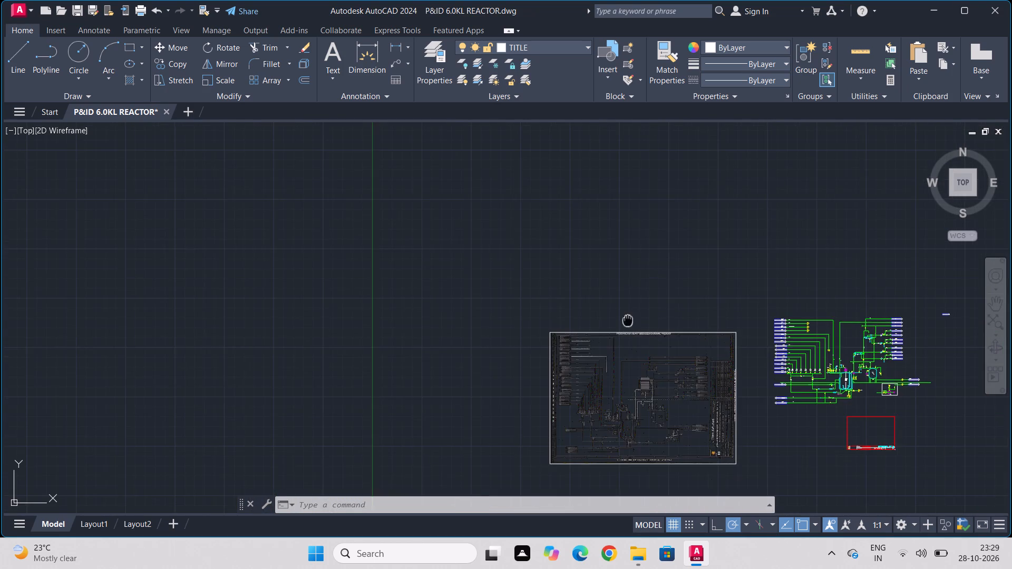
middle_drag(627, 320, 208, 304)
scroll(435, 292, up, 3)
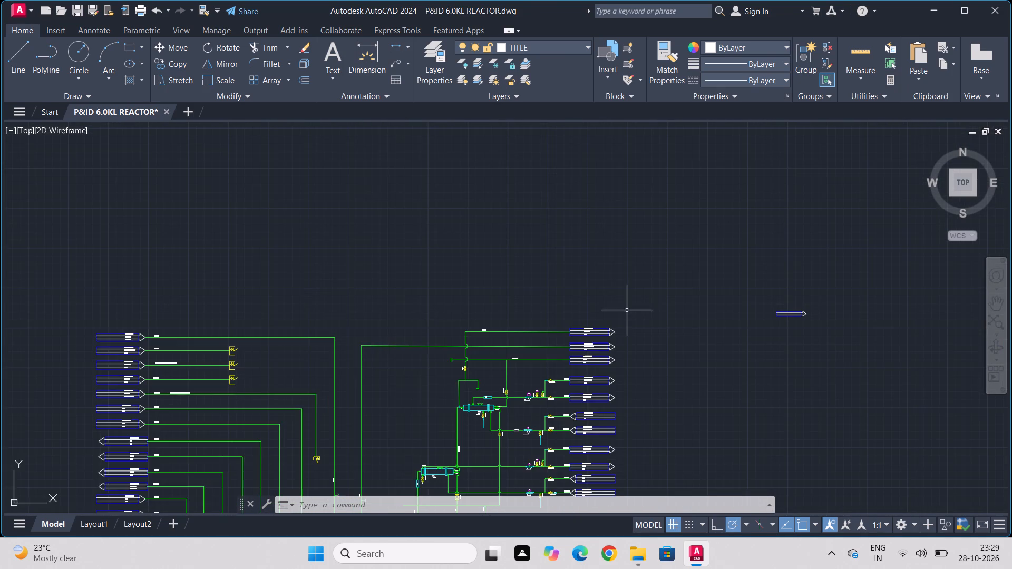
scroll(627, 310, up, 1)
middle_drag(627, 310, 255, 248)
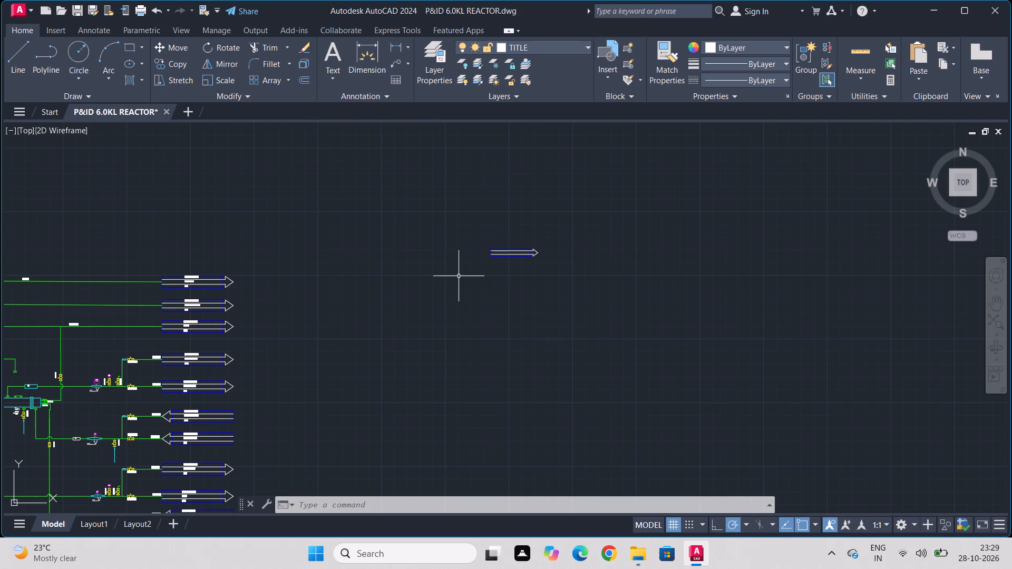
scroll(536, 257, up, 2)
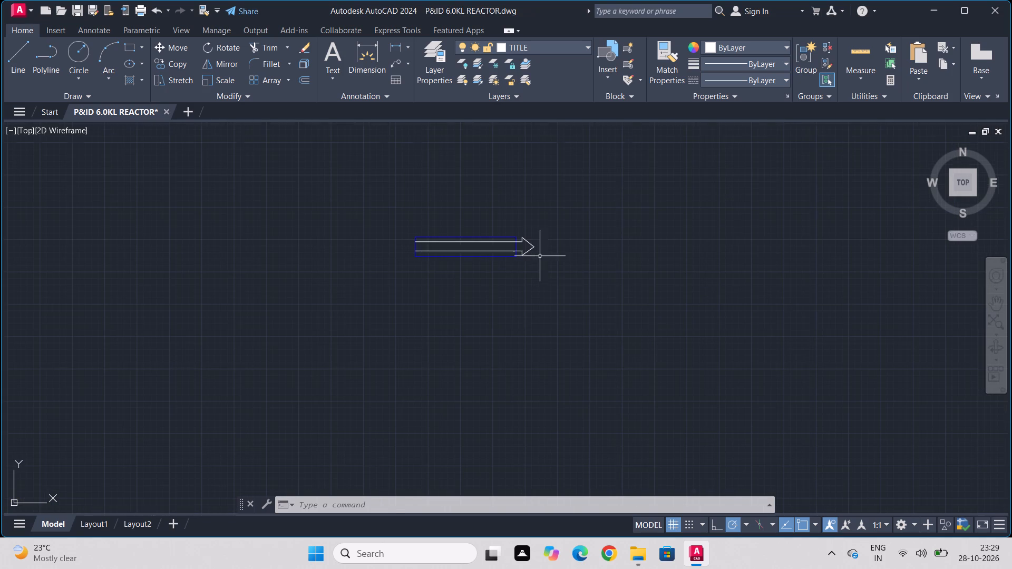
click(540, 232)
click(429, 289)
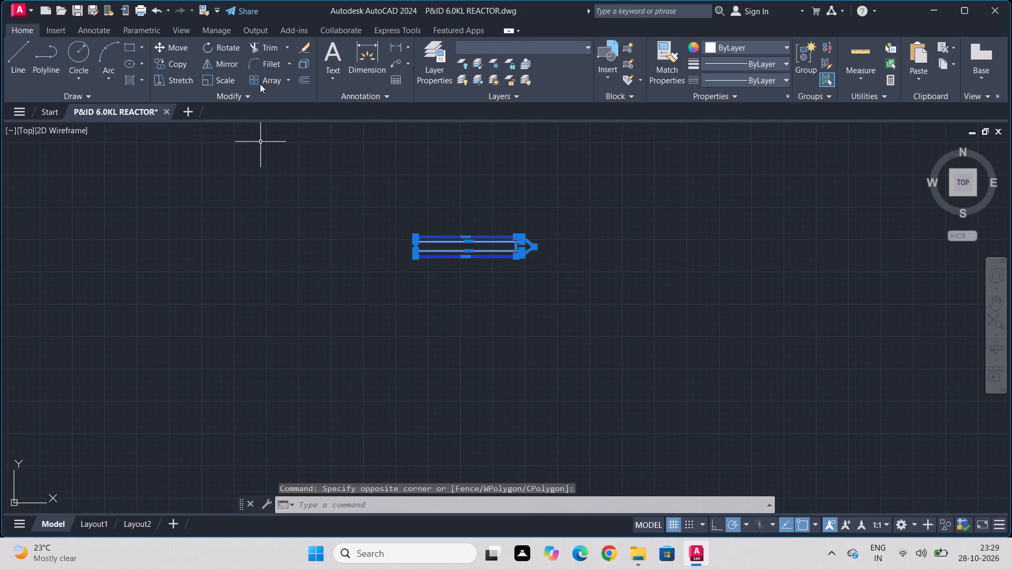
click(169, 64)
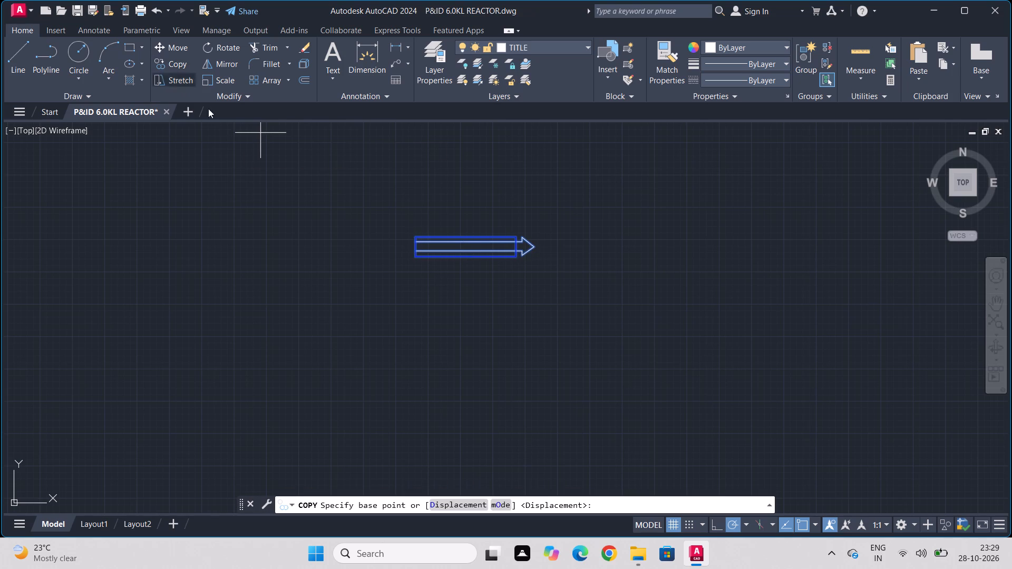
click(413, 257)
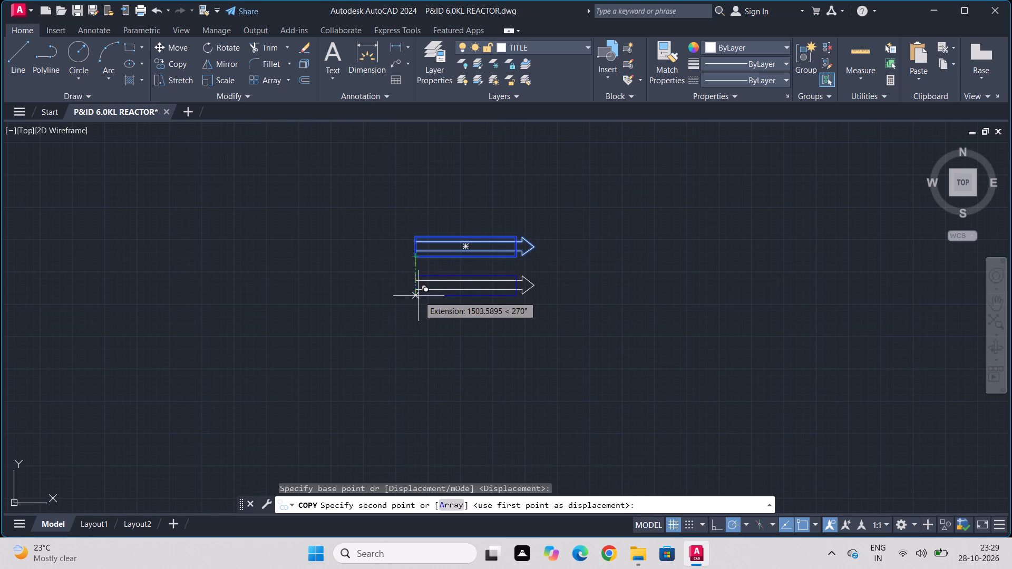
click(419, 289)
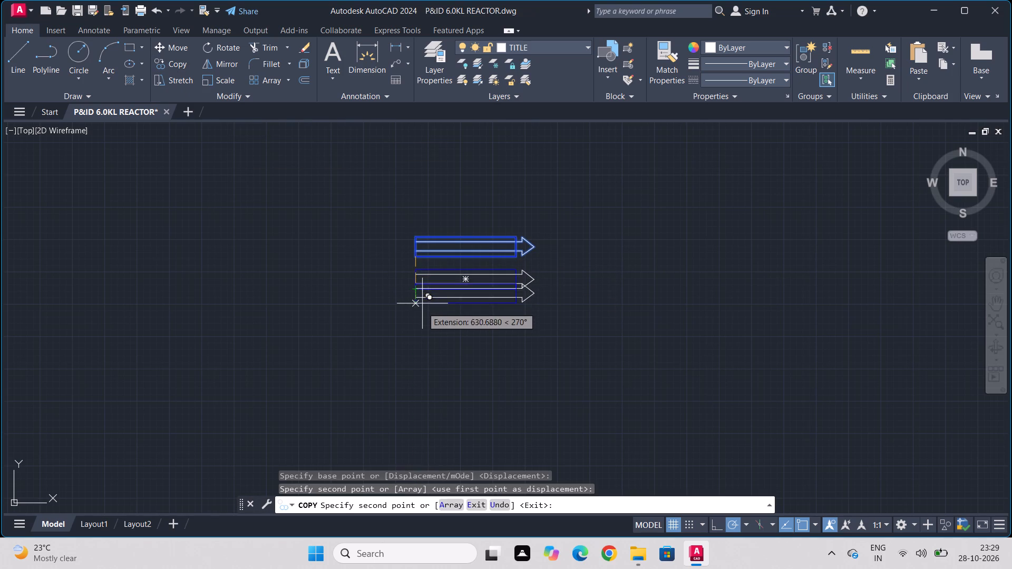
click(416, 322)
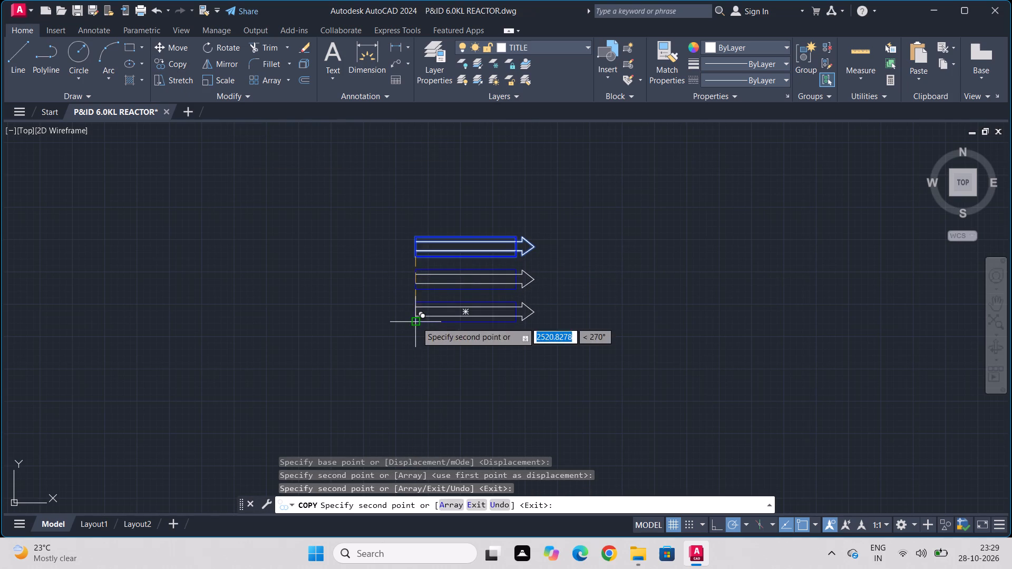
click(412, 356)
middle_drag(412, 355, 459, 200)
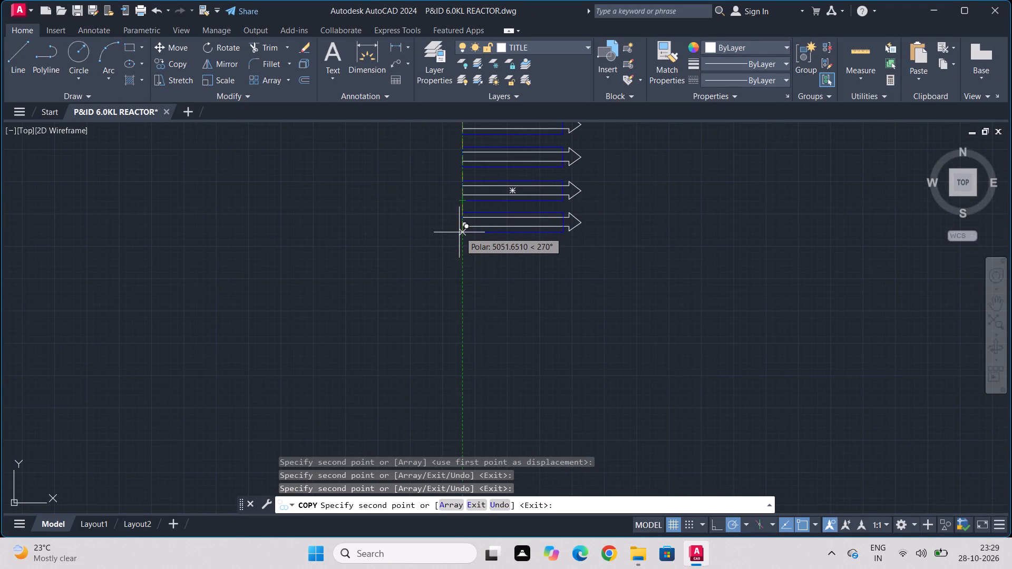
click(461, 232)
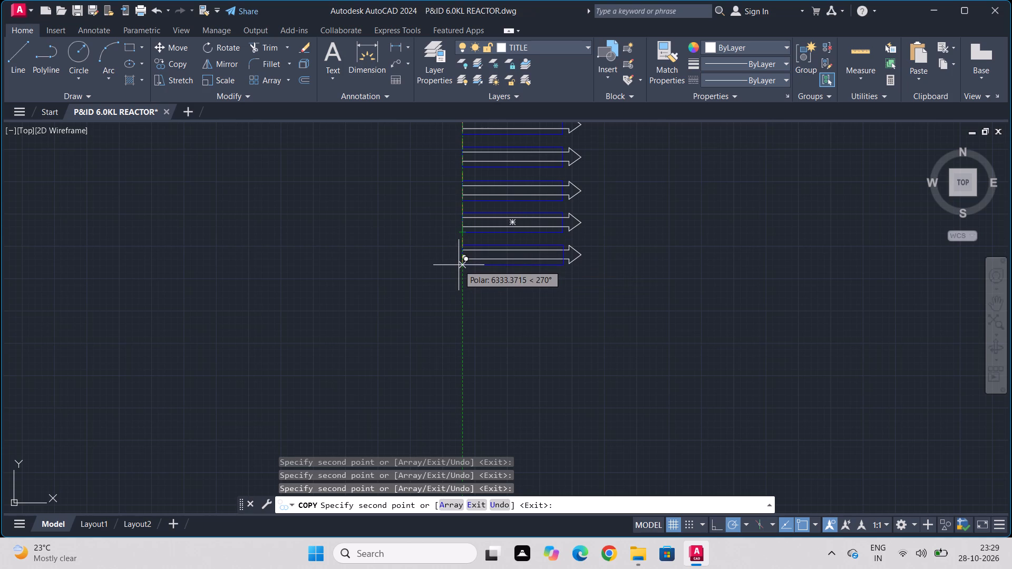
click(459, 265)
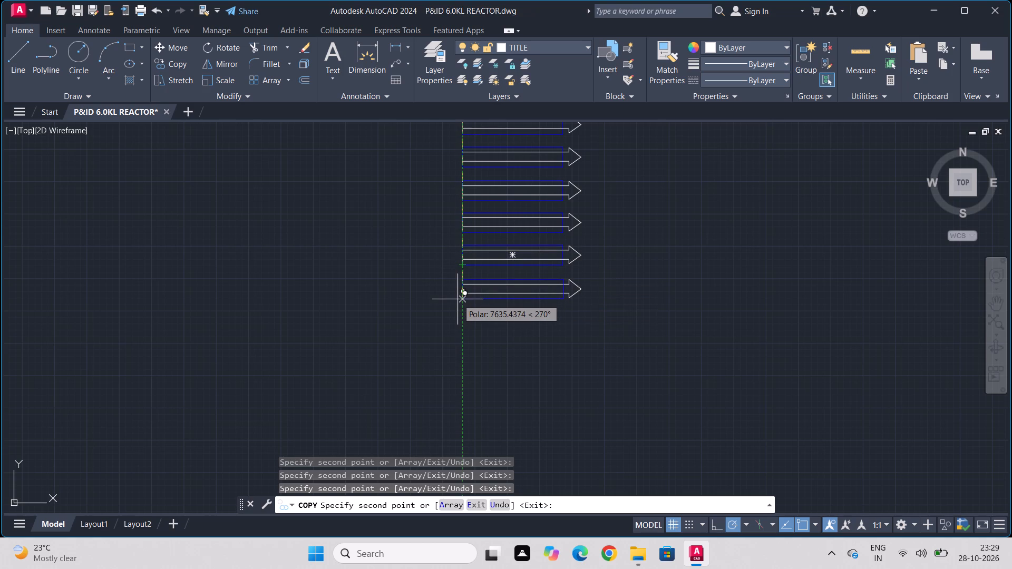
drag(458, 297, 458, 302)
click(456, 328)
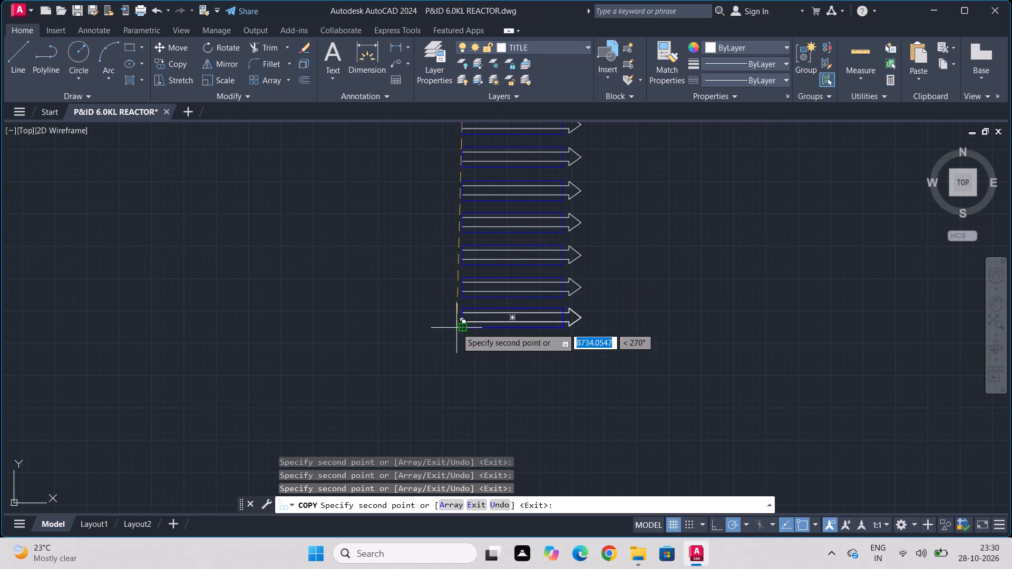
Place three more copies of the right-pointing arrow tag in the empty space left of the column and end Copy.
drag(185, 246, 181, 289)
click(181, 289)
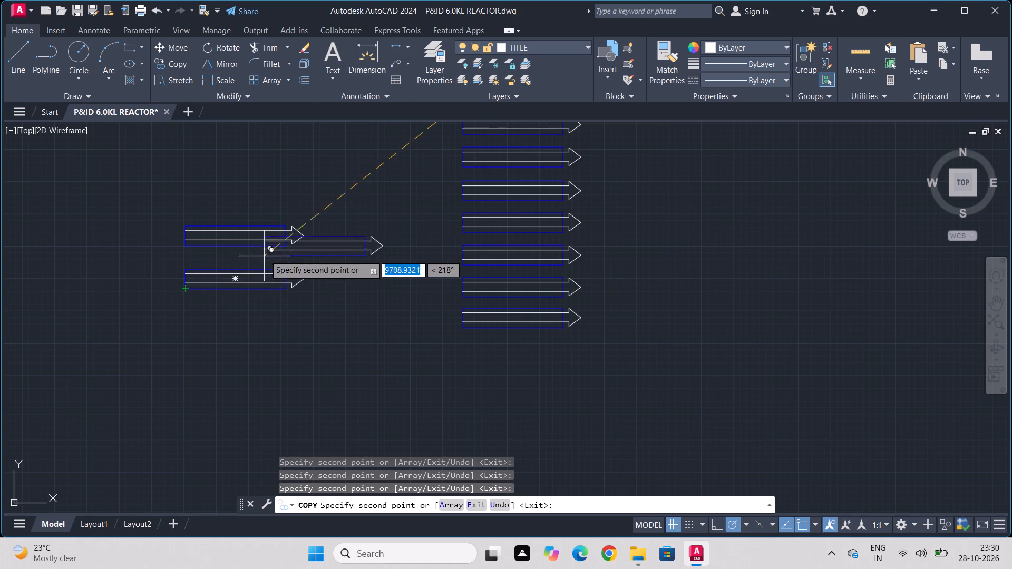
click(250, 155)
key(Escape)
Rotate the middle spare arrow tag 180° about its arrowhead tip so it points left.
click(284, 179)
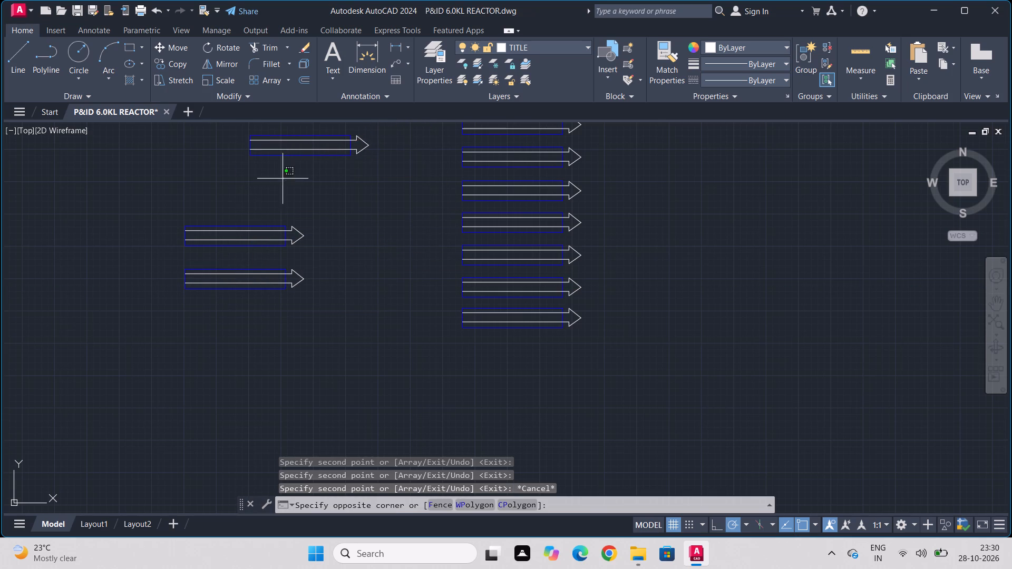
click(189, 256)
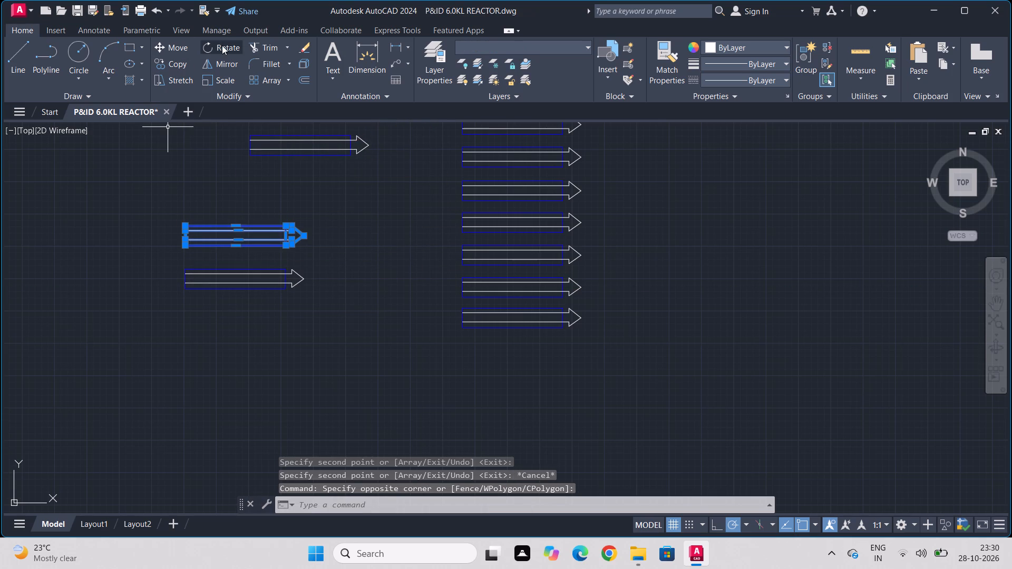
click(222, 45)
click(306, 235)
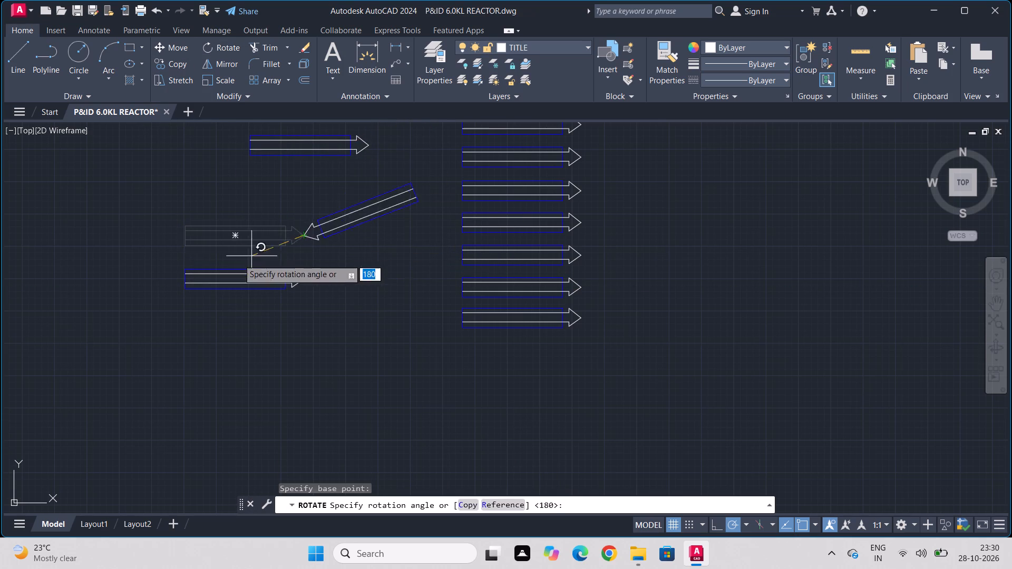
click(111, 237)
Copy the left-pointing tag four times below the column, about 1200 units apart, and once into the empty space to its left.
click(391, 204)
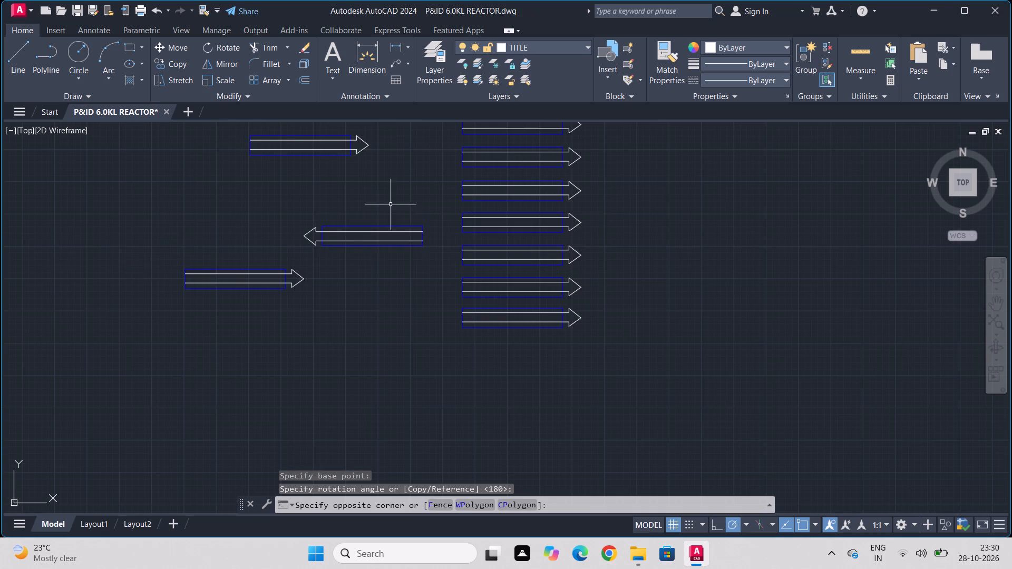
click(303, 250)
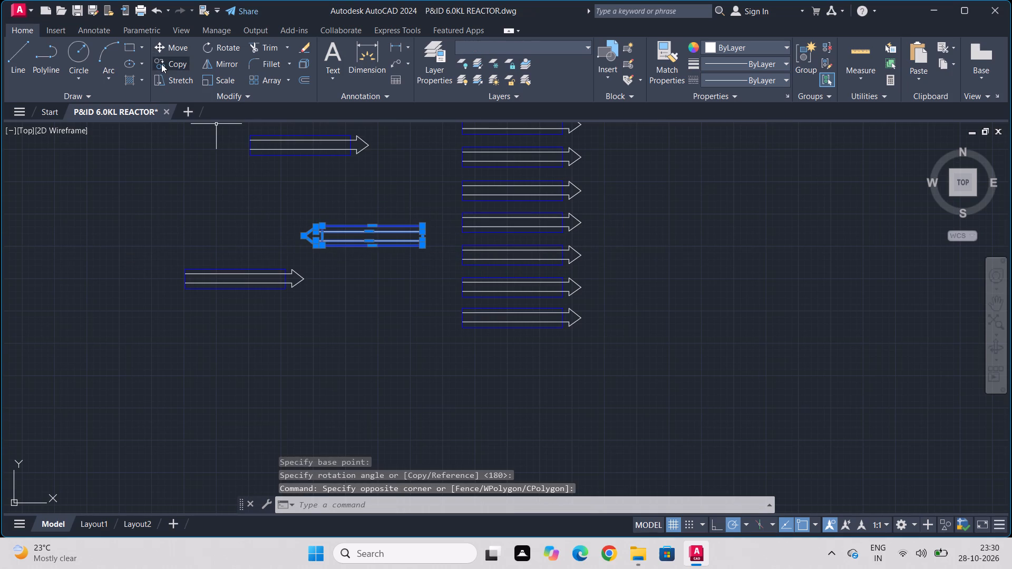
click(161, 64)
click(301, 237)
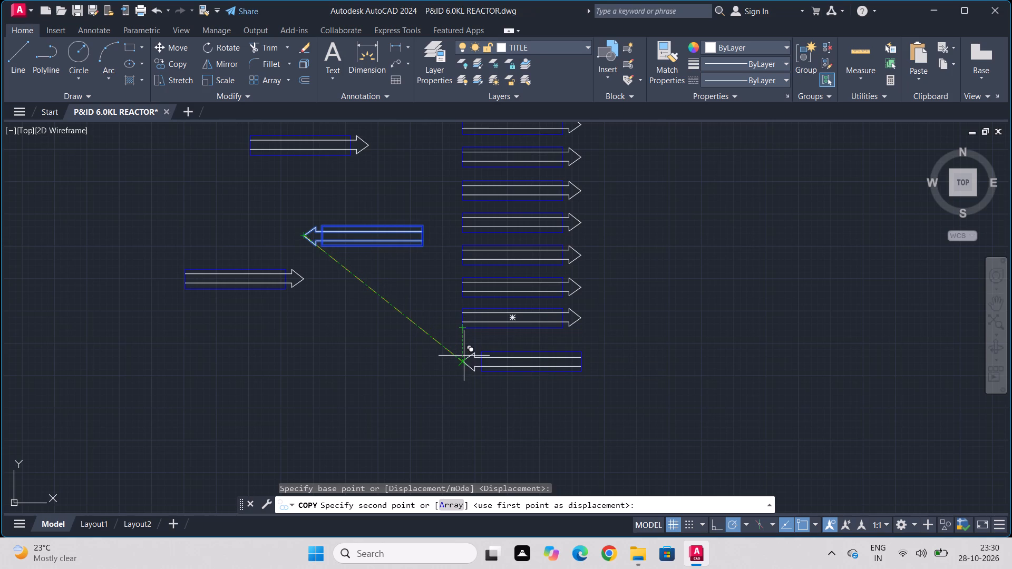
click(464, 356)
middle_drag(464, 391, 490, 323)
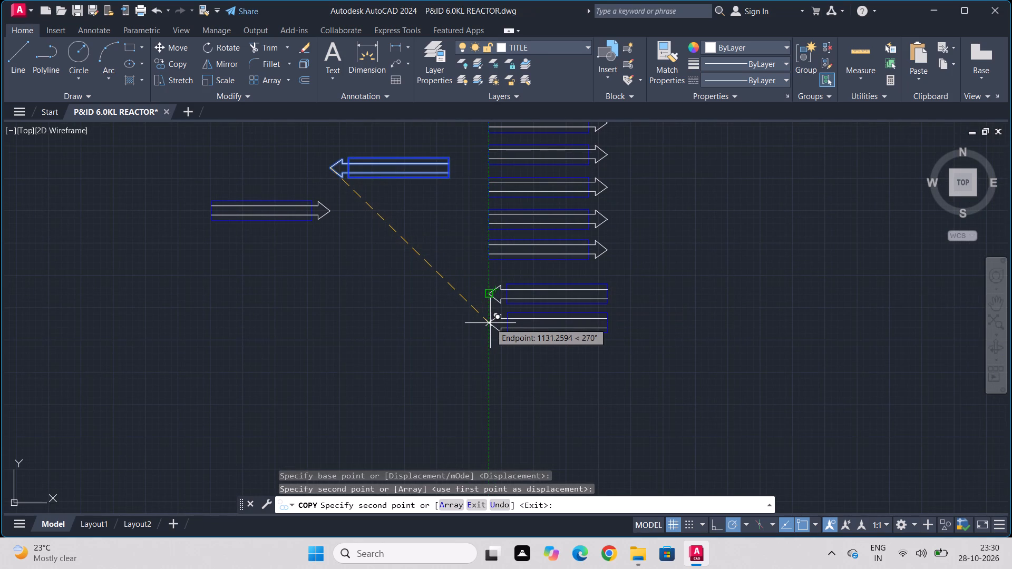
click(490, 323)
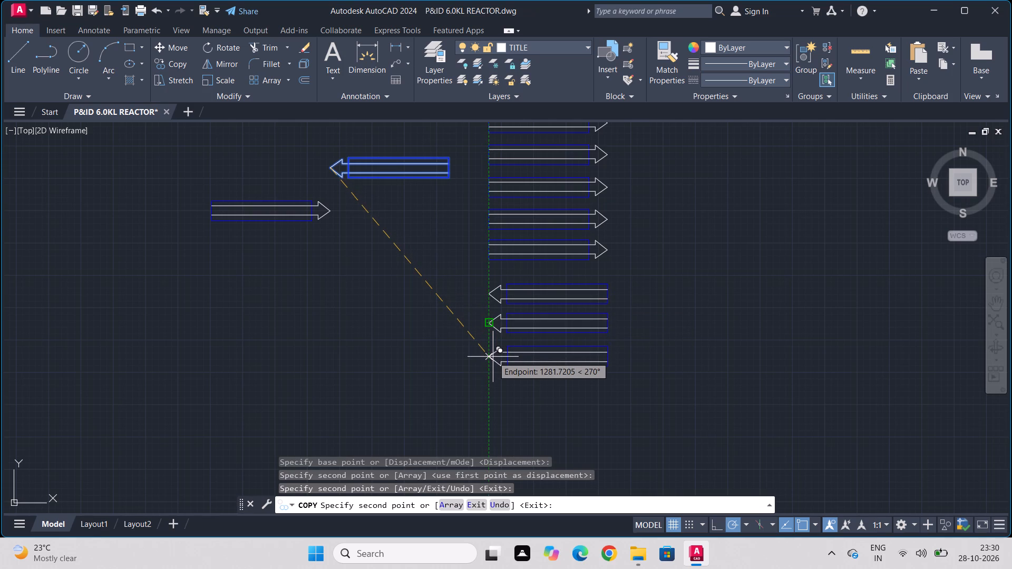
click(494, 353)
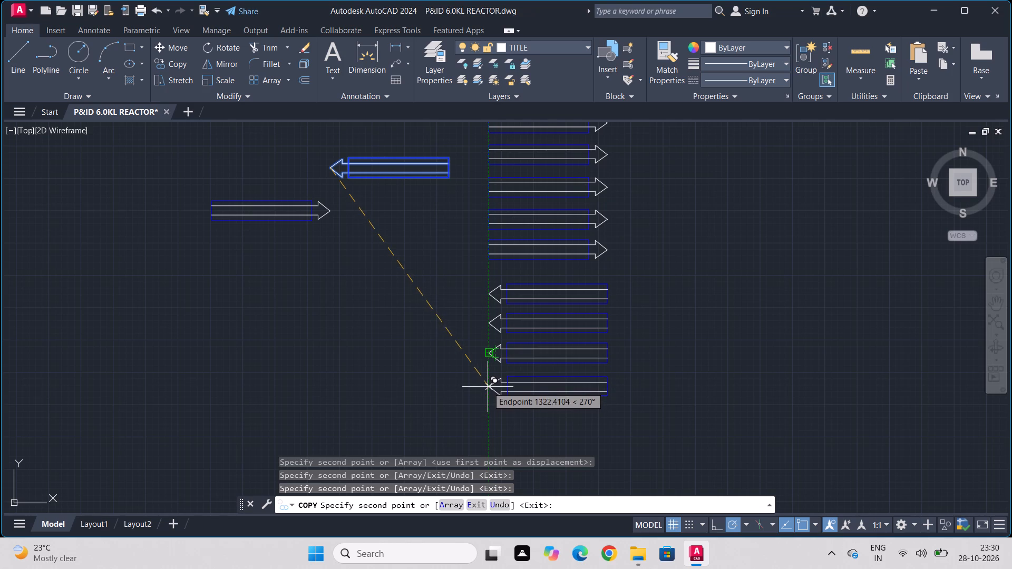
click(488, 385)
click(210, 337)
key(Escape)
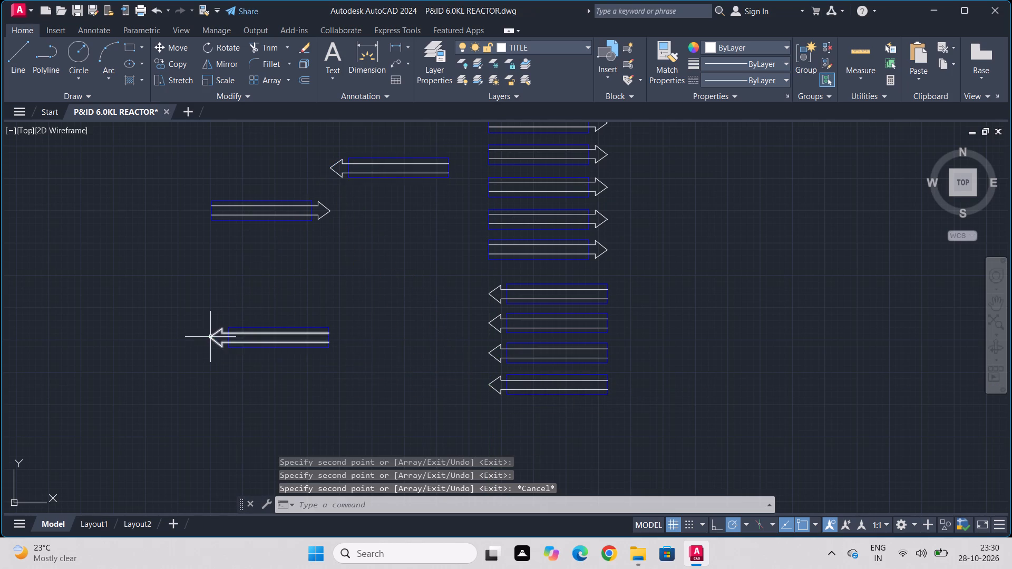
Examine the order and direction of the arrow-shaped connector labels along the left border of the PDF underlay.
scroll(231, 327, down, 1)
scroll(231, 327, up, 1)
scroll(231, 327, down, 1)
middle_drag(230, 327, 508, 352)
scroll(267, 325, down, 1)
middle_drag(267, 325, 576, 297)
scroll(602, 297, down, 1)
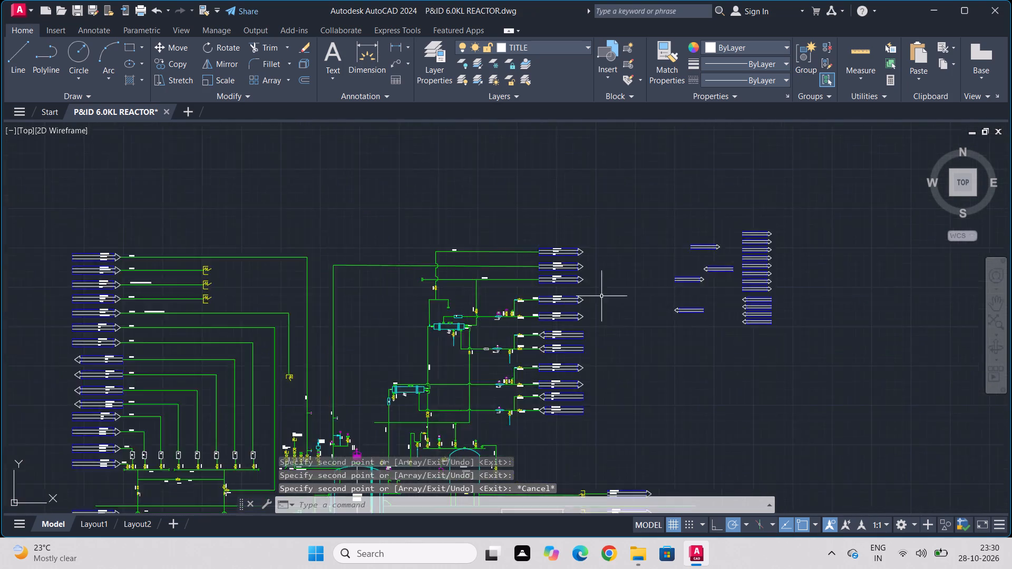
scroll(591, 297, up, 1)
middle_drag(203, 348, 592, 237)
scroll(462, 270, down, 1)
middle_drag(201, 344, 615, 244)
middle_drag(265, 277, 701, 255)
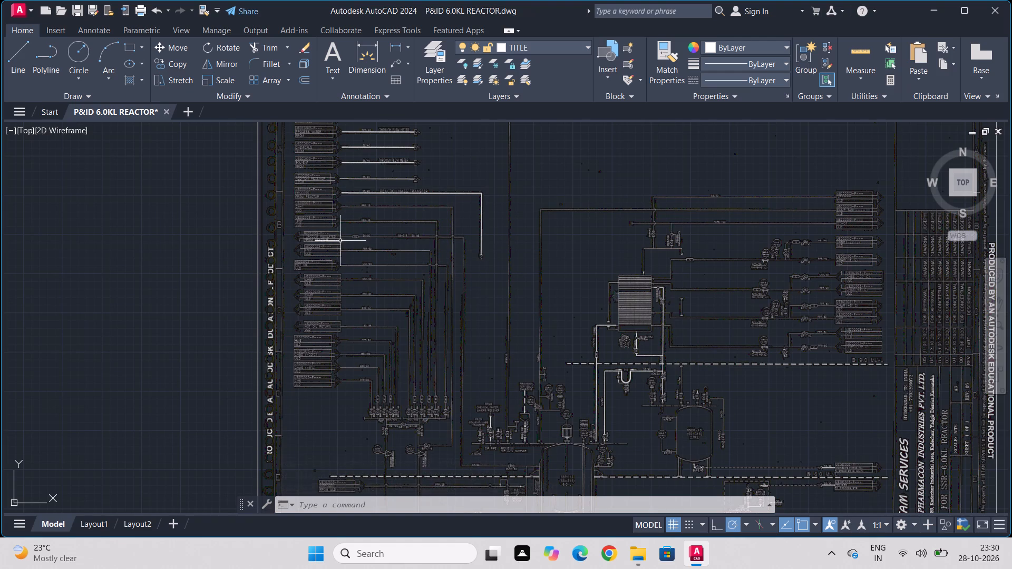
scroll(313, 246, up, 3)
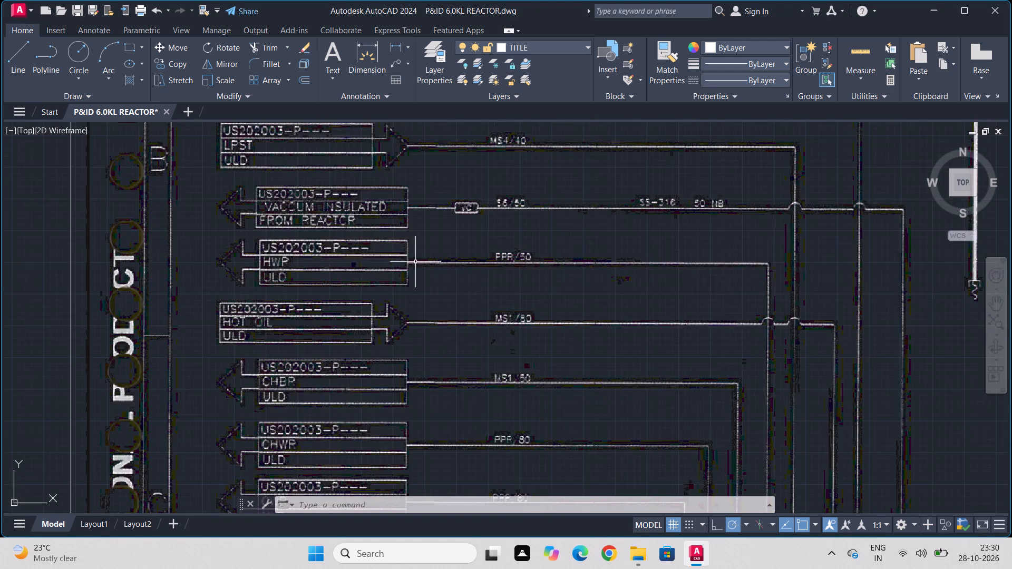
scroll(428, 262, down, 2)
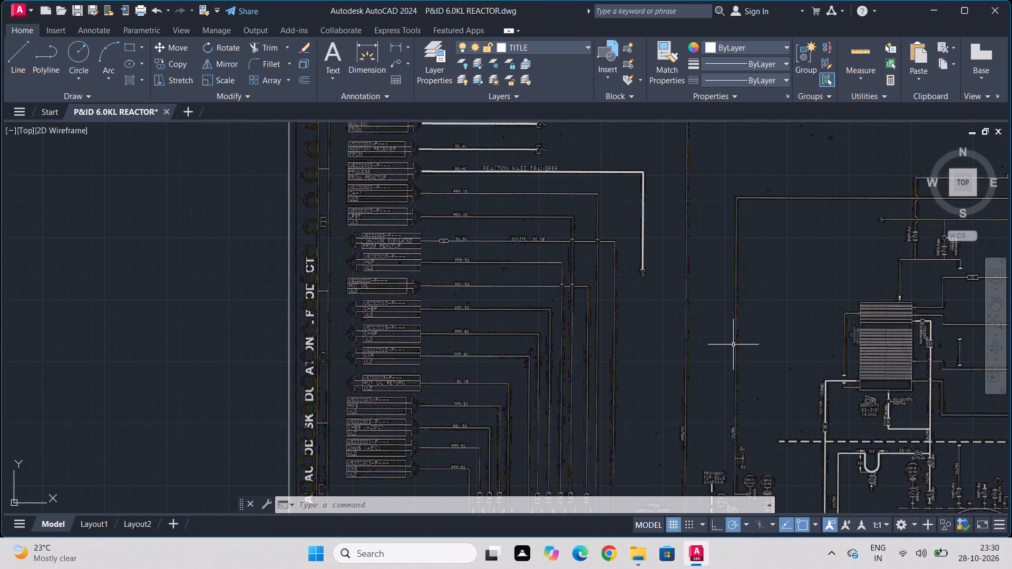
Delete the two lowest left-pointing arrow tags, including their blue rectangles, from the copied column.
middle_drag(762, 372, 149, 290)
scroll(174, 282, down, 2)
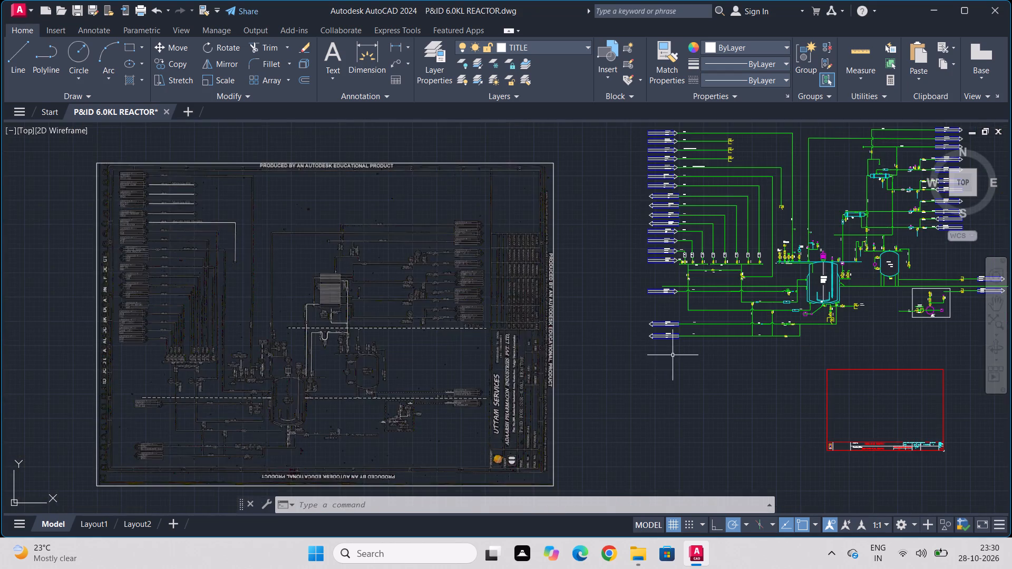
middle_drag(673, 355, 0, 237)
middle_drag(361, 189, 208, 354)
scroll(208, 354, down, 1)
scroll(220, 268, down, 1)
scroll(220, 268, up, 3)
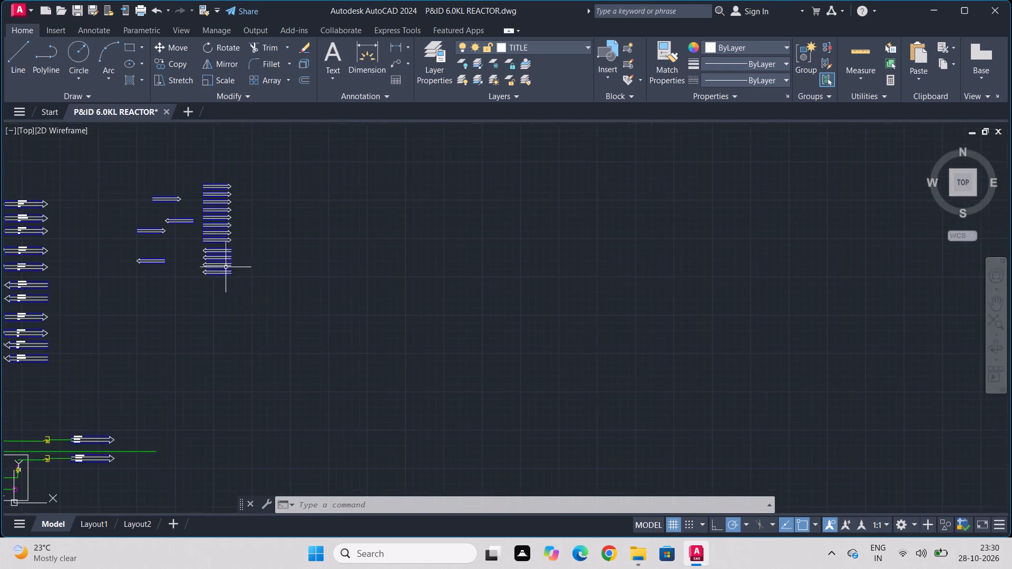
scroll(227, 300, up, 2)
middle_drag(226, 287, 235, 334)
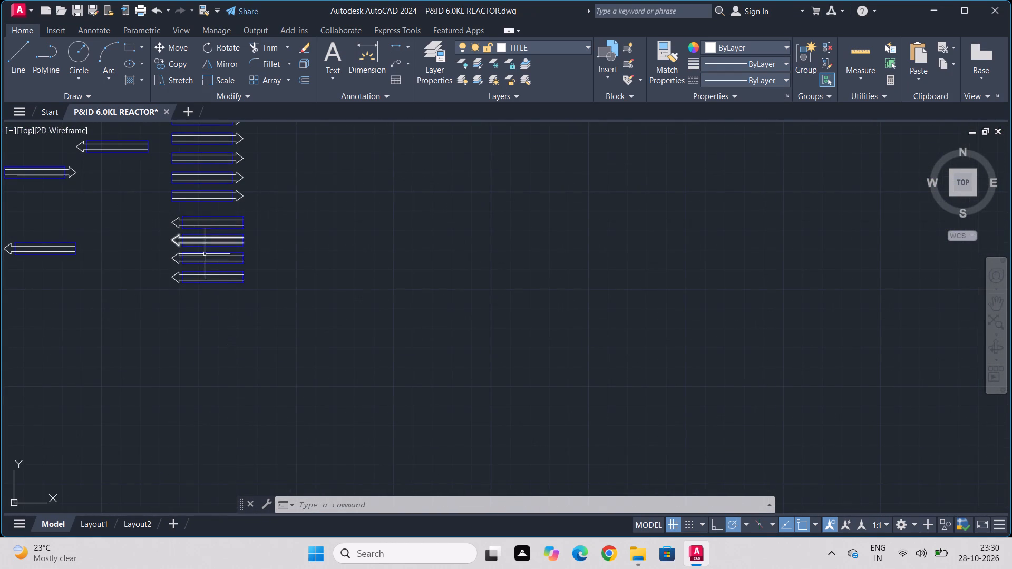
drag(206, 252, 197, 288)
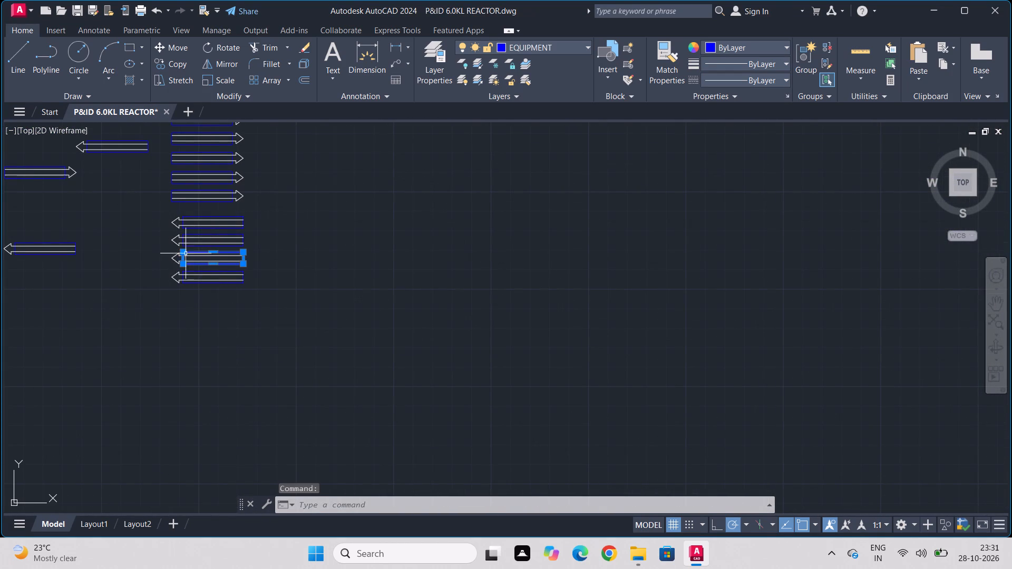
scroll(186, 254, up, 3)
drag(199, 237, 186, 261)
drag(125, 368, 118, 378)
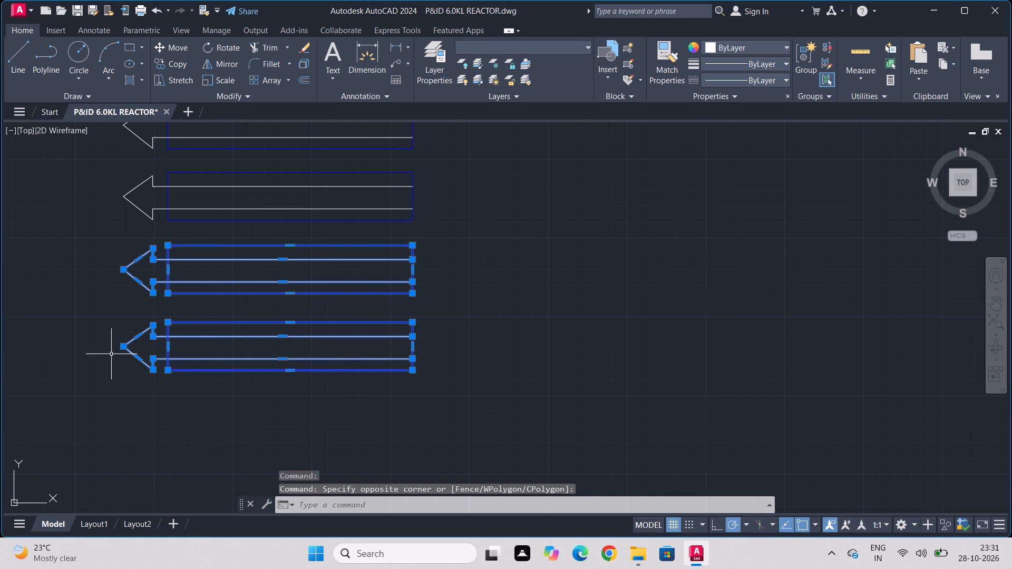
key(BackSpace)
key(Delete)
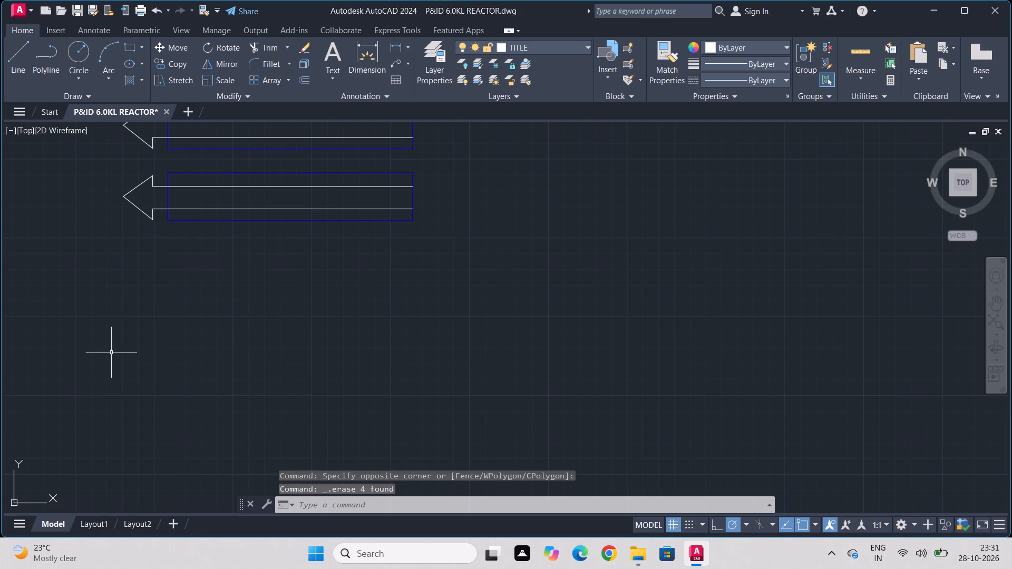
Copy the lowest right-pointing arrow tag with its blue rectangle below the two left-pointing tags, and once into the empty space left of the column.
scroll(208, 288, down, 1)
middle_drag(211, 287, 181, 445)
click(226, 251)
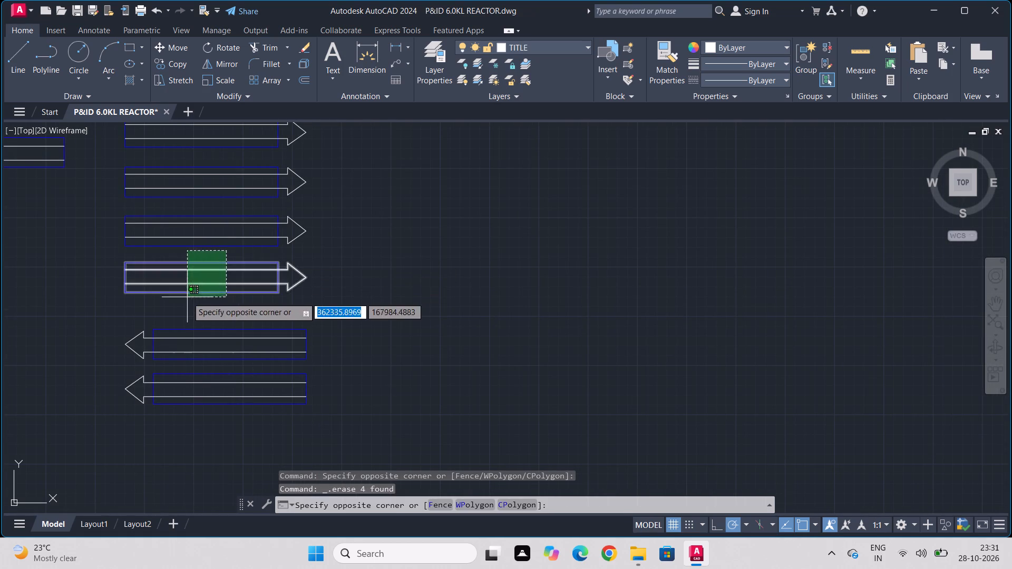
click(187, 297)
click(180, 63)
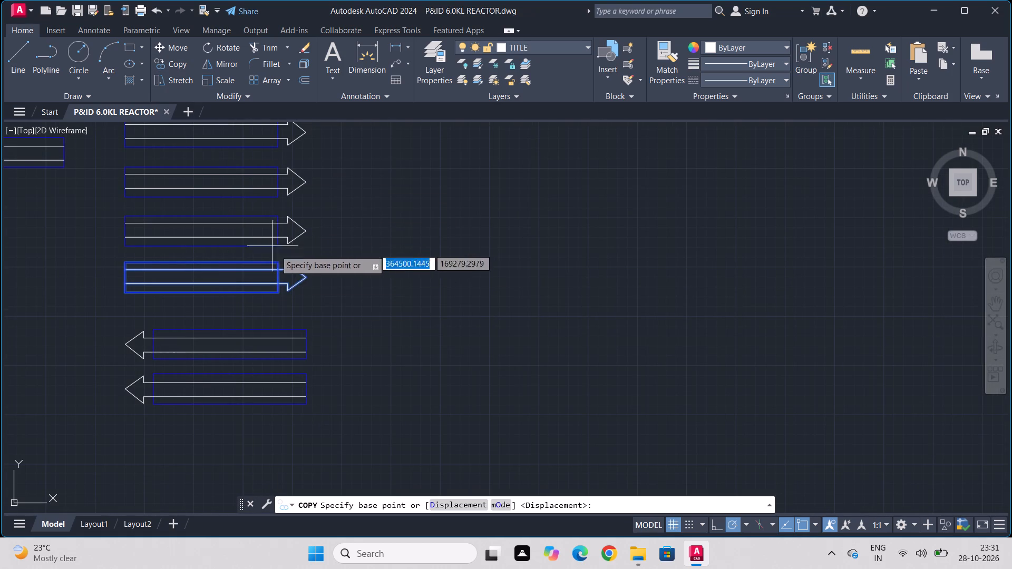
drag(302, 279, 302, 290)
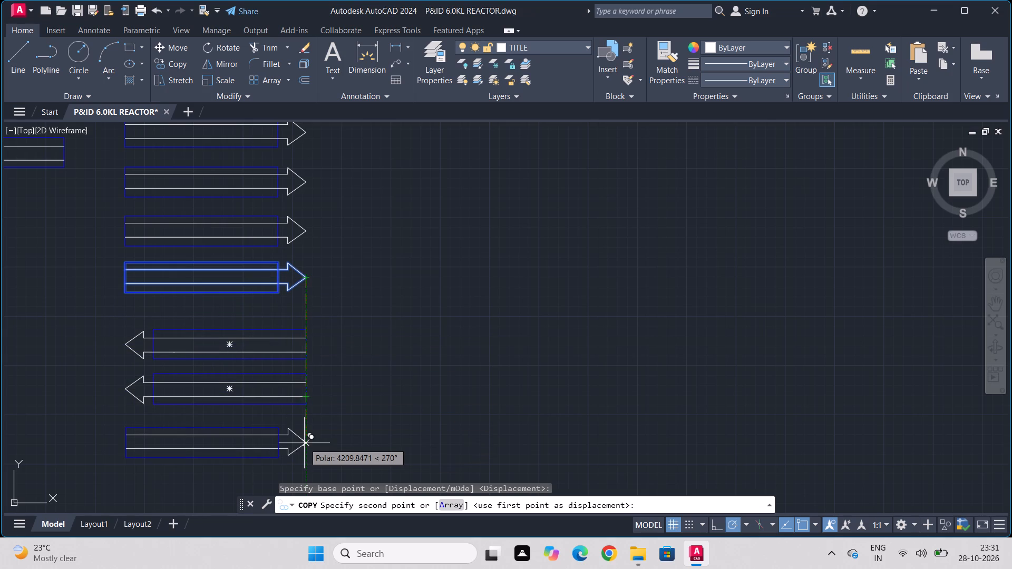
middle_drag(304, 443, 327, 357)
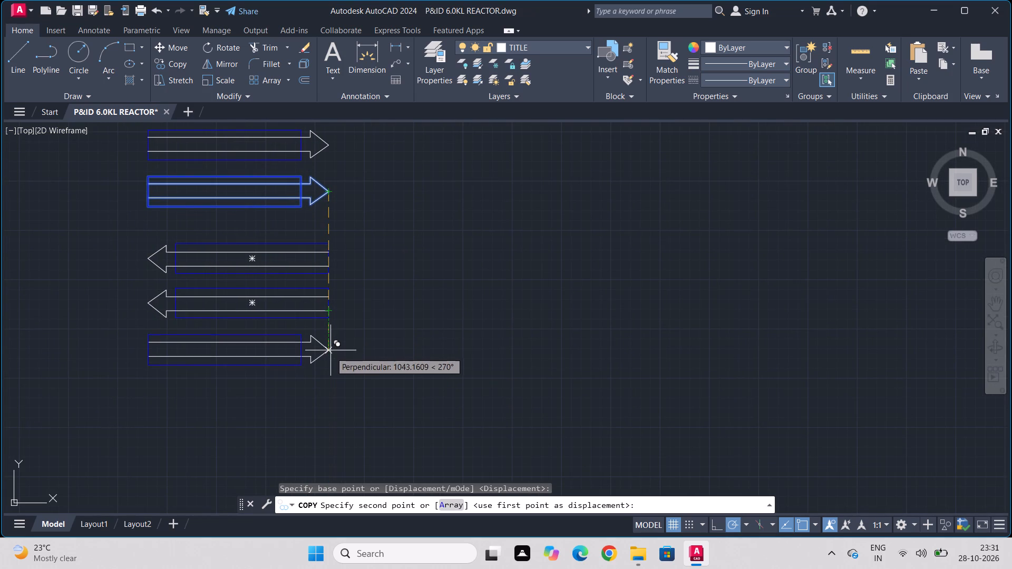
click(330, 354)
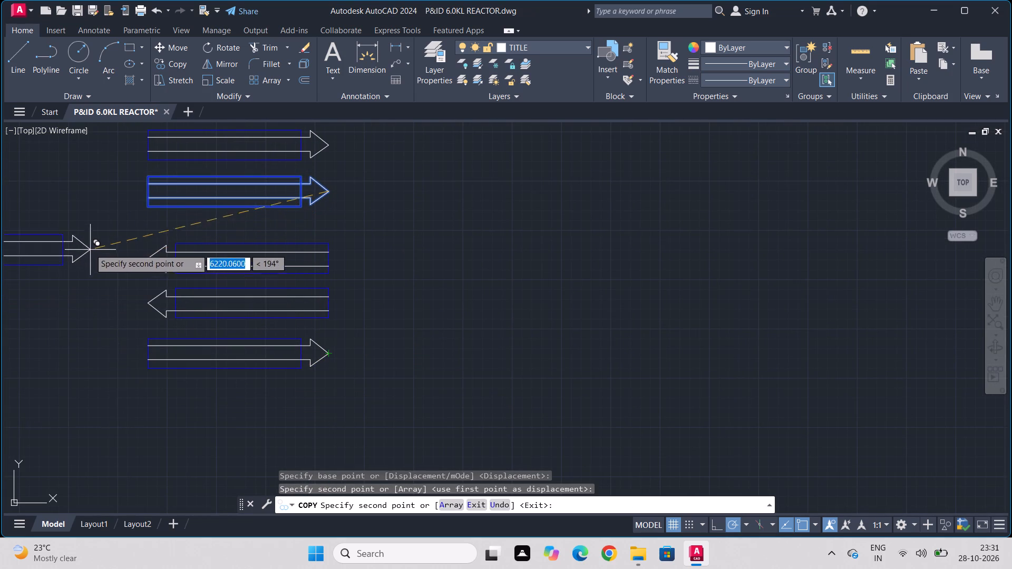
click(89, 244)
key(Escape)
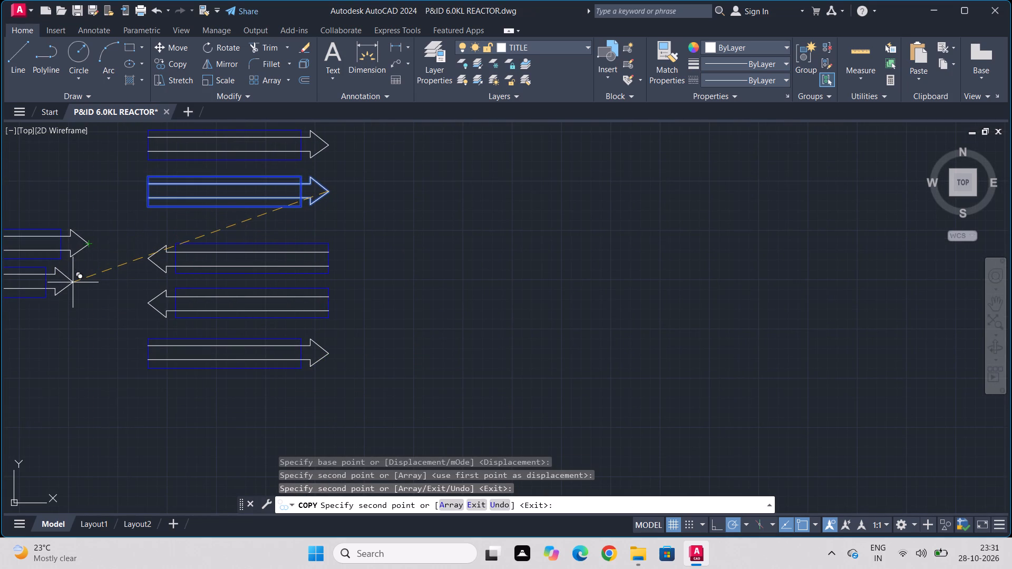
Copy the pair of left-pointing arrow tags twice down the column, about 3780 units below the originals and about 2240 units further down.
click(221, 239)
click(153, 317)
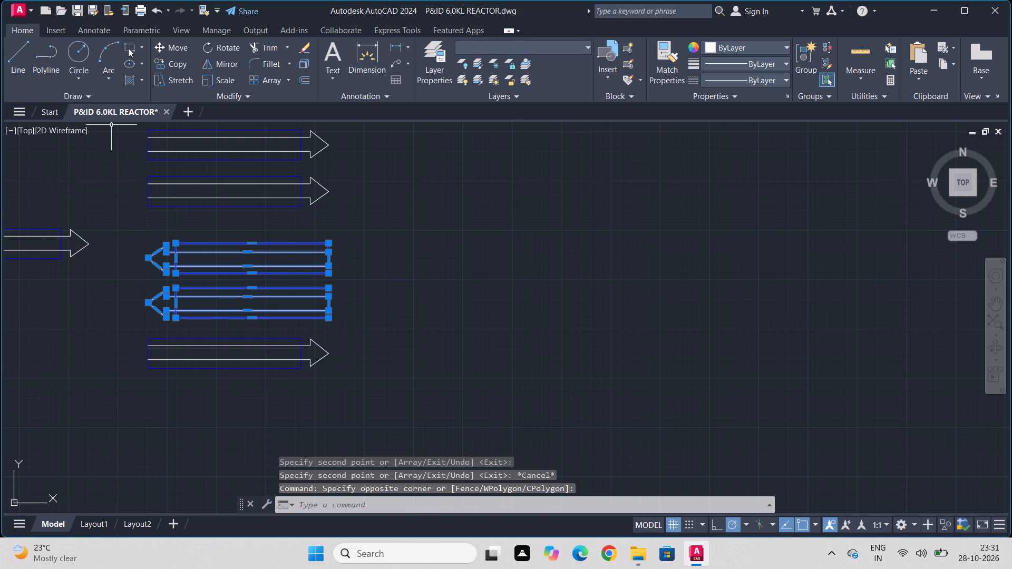
click(158, 62)
click(145, 258)
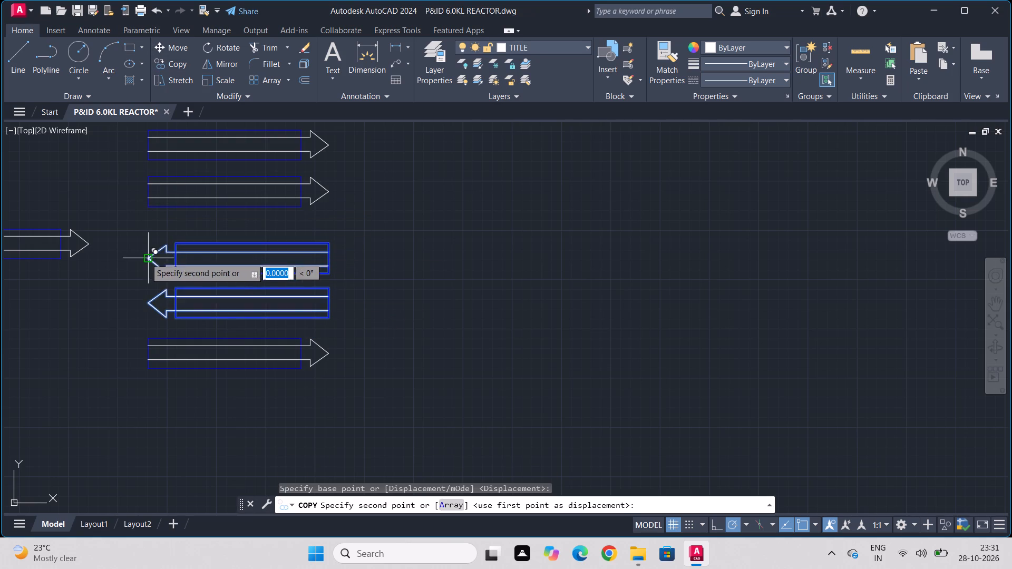
middle_drag(139, 391, 189, 298)
scroll(139, 391, down, 1)
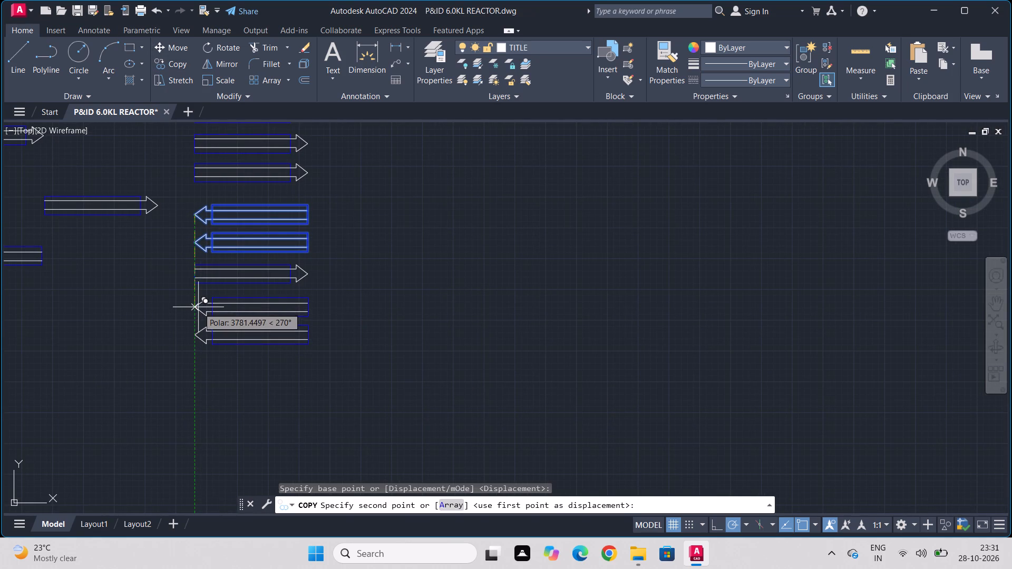
click(198, 307)
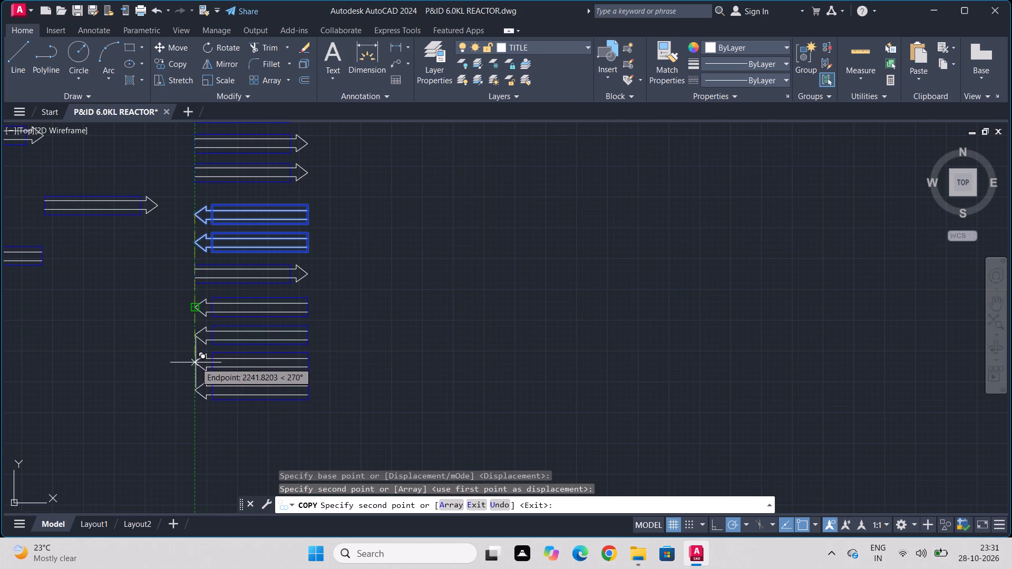
click(196, 362)
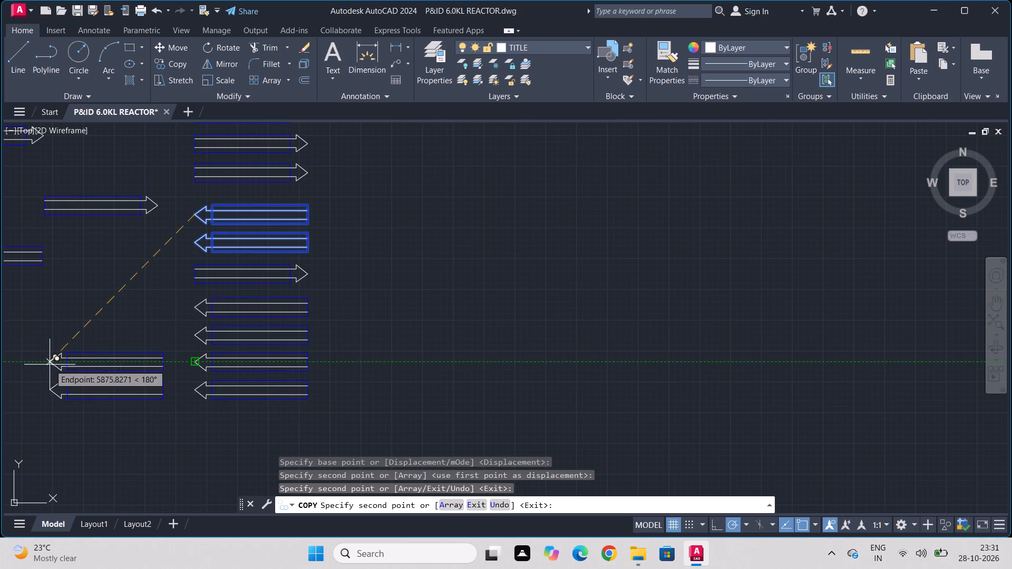
key(Escape)
Copy the four right-pointing arrow tags above the first left-pointing pair to the bottom of the column, about 14150 units straight down.
middle_drag(269, 219, 281, 333)
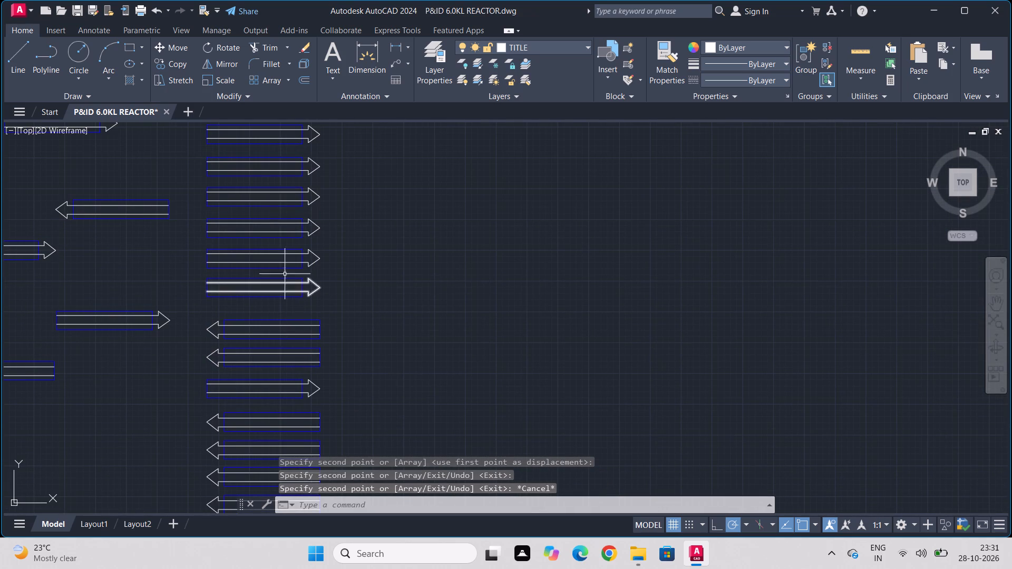
click(297, 183)
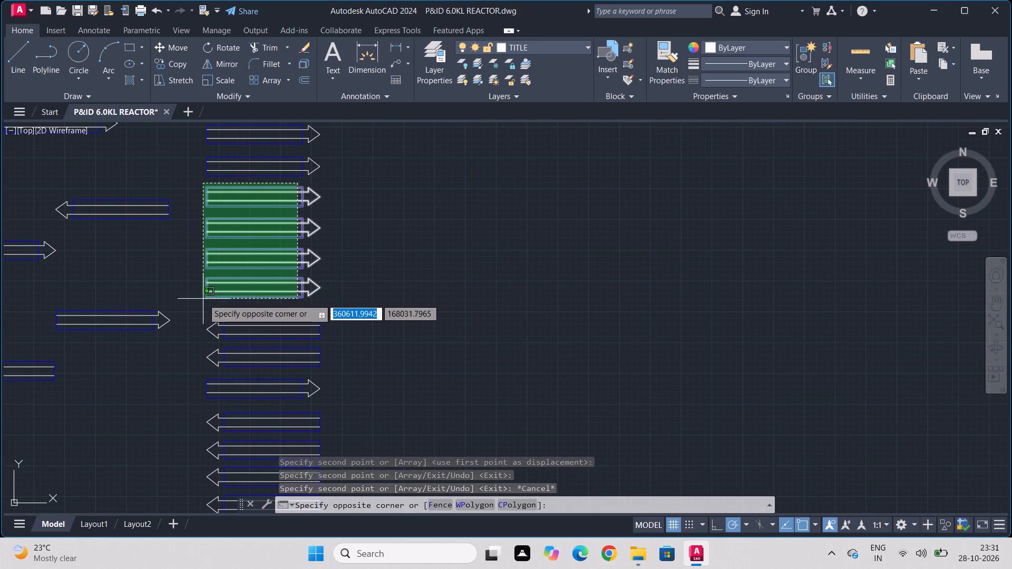
click(203, 299)
click(161, 66)
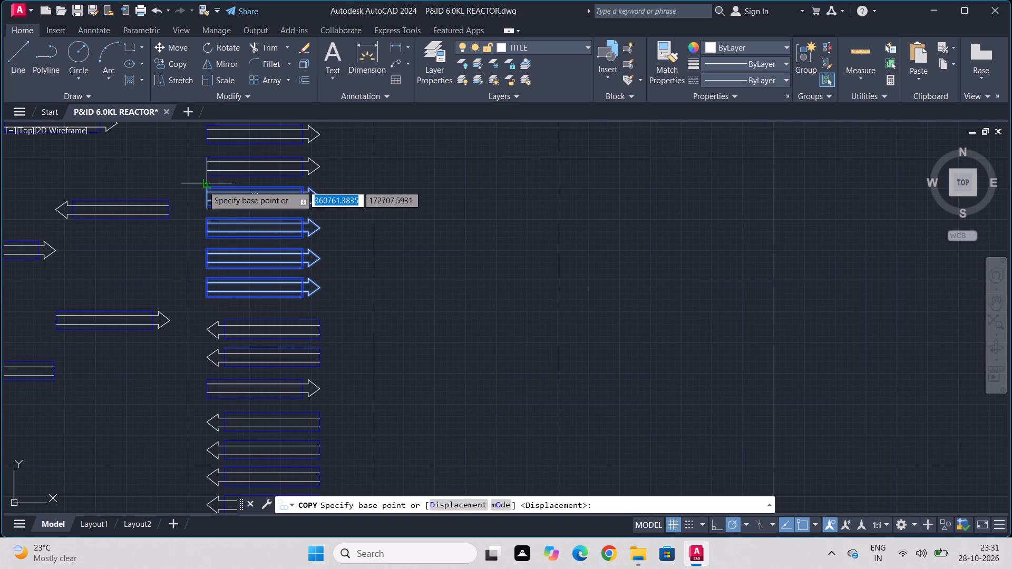
click(203, 185)
scroll(198, 327, down, 1)
middle_drag(198, 327, 238, 187)
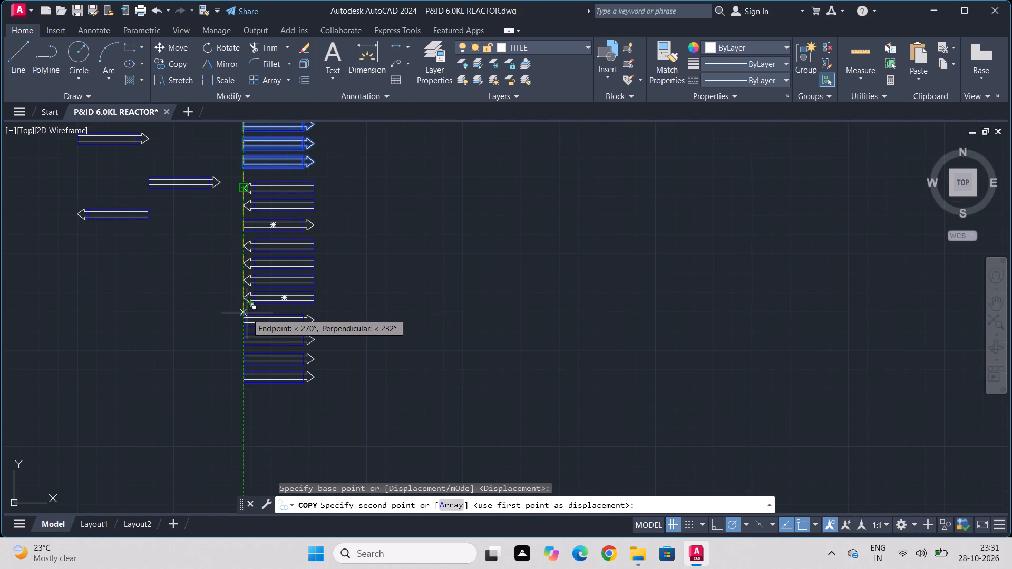
click(247, 313)
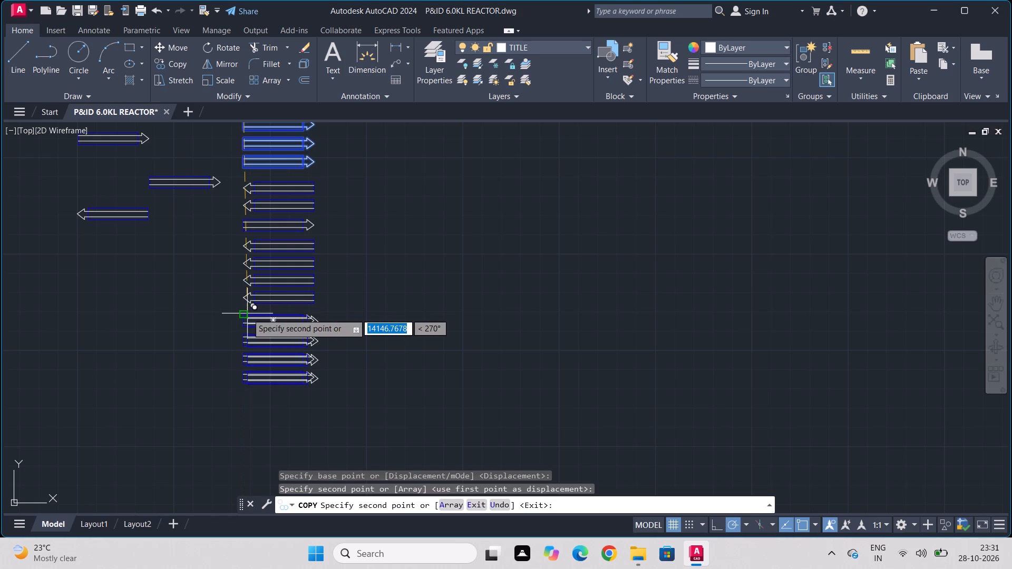
key(Escape)
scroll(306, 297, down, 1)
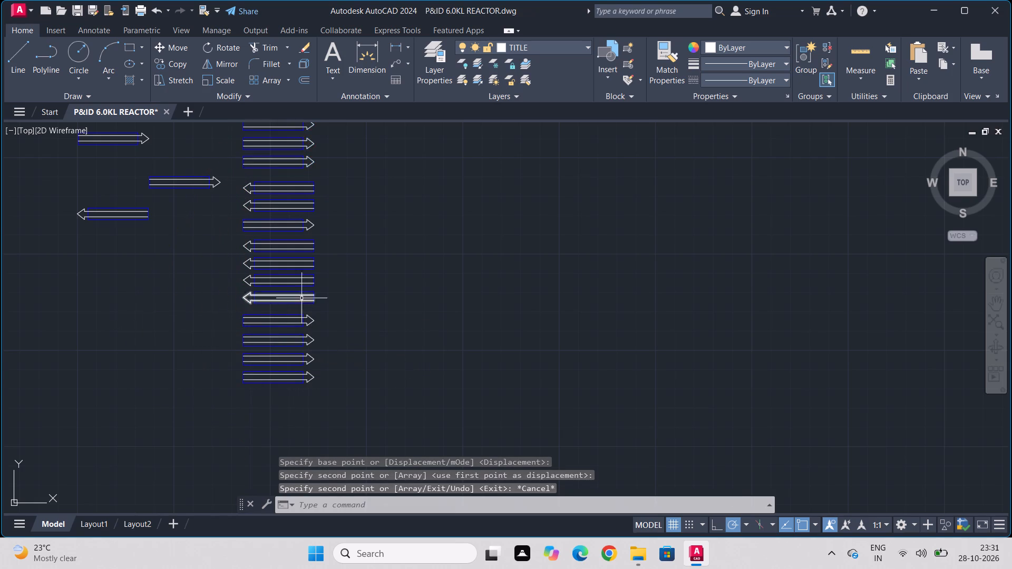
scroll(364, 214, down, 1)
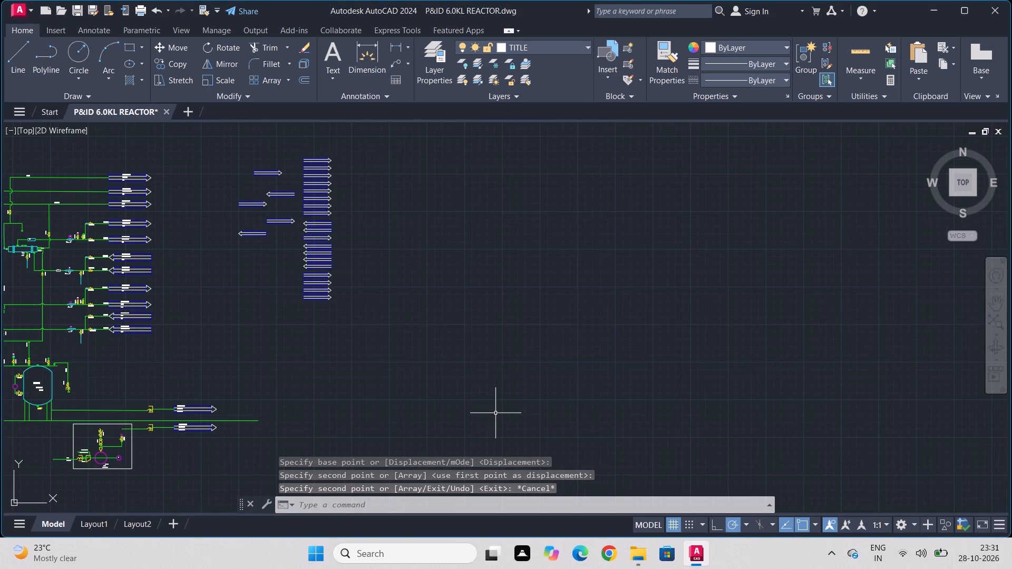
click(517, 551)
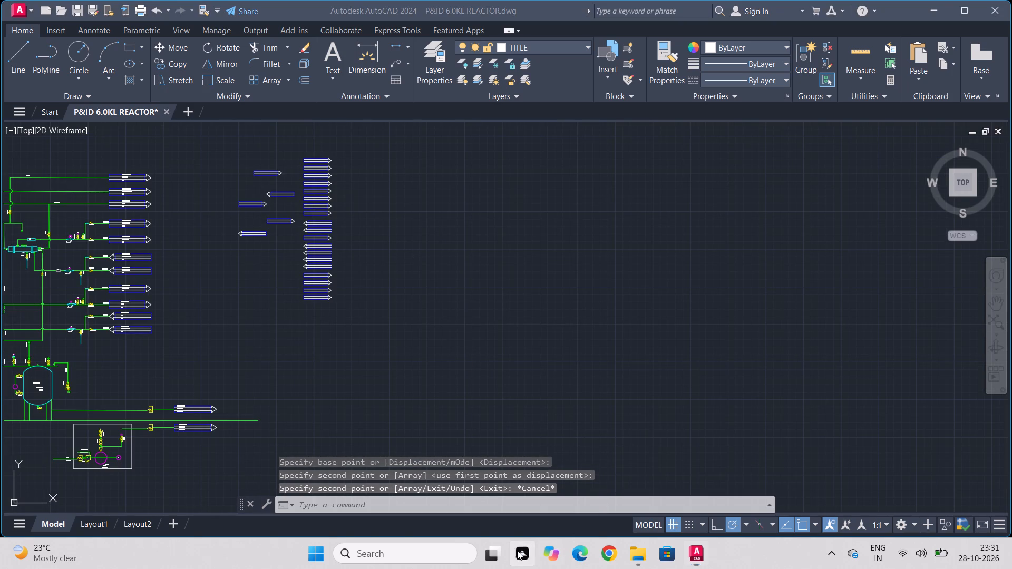
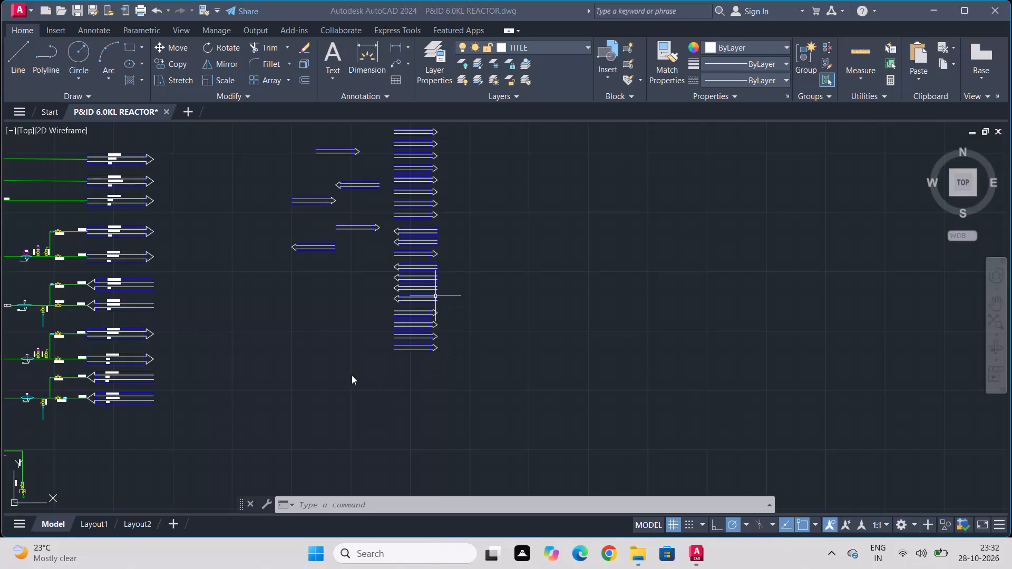
Compare the new column of arrow tags with the connector labels on the PDF underlay and the existing coloured diagram.
scroll(351, 374, down, 3)
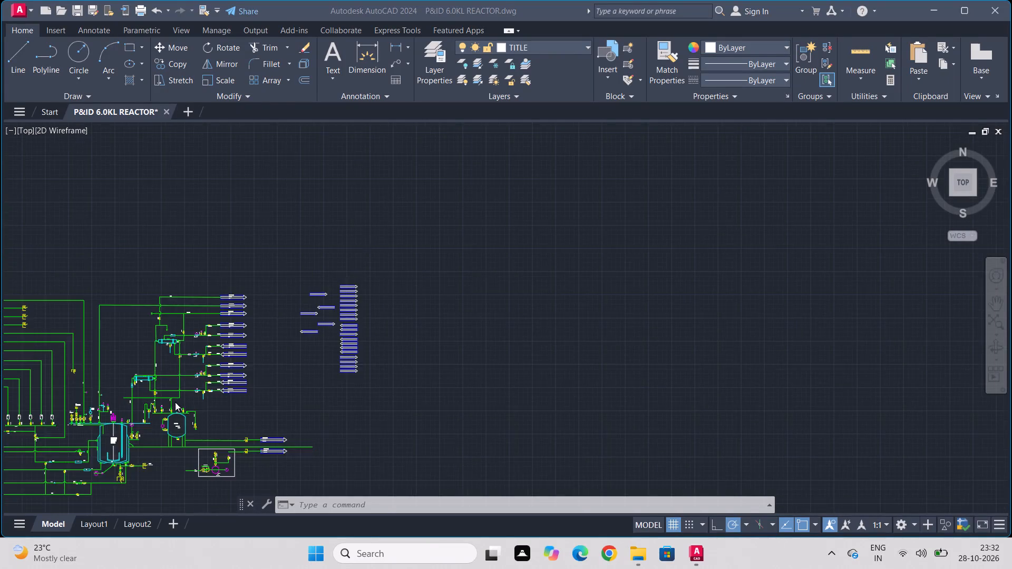
middle_drag(148, 394, 637, 256)
scroll(193, 369, down, 1)
middle_drag(137, 388, 506, 283)
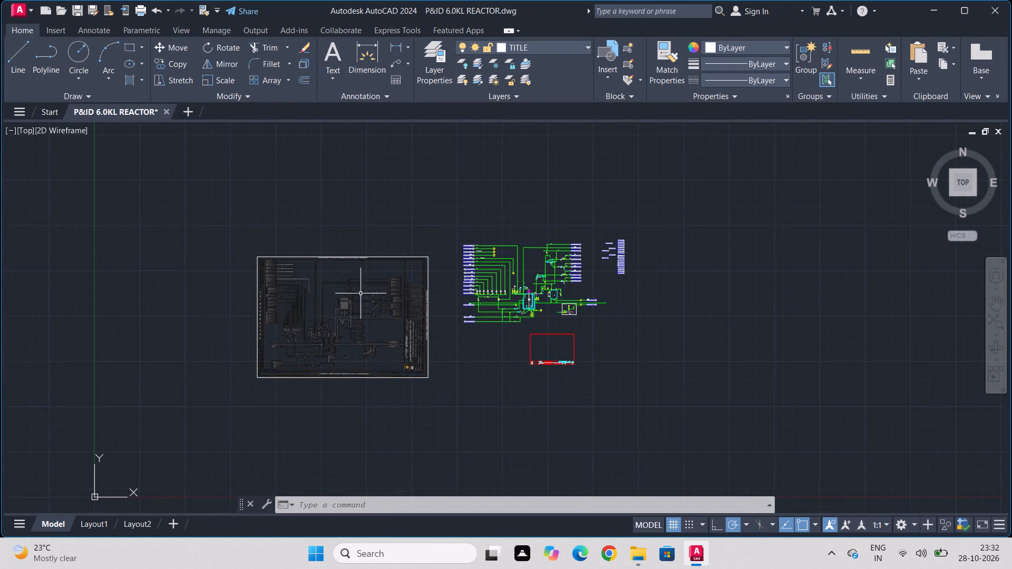
scroll(280, 312, up, 4)
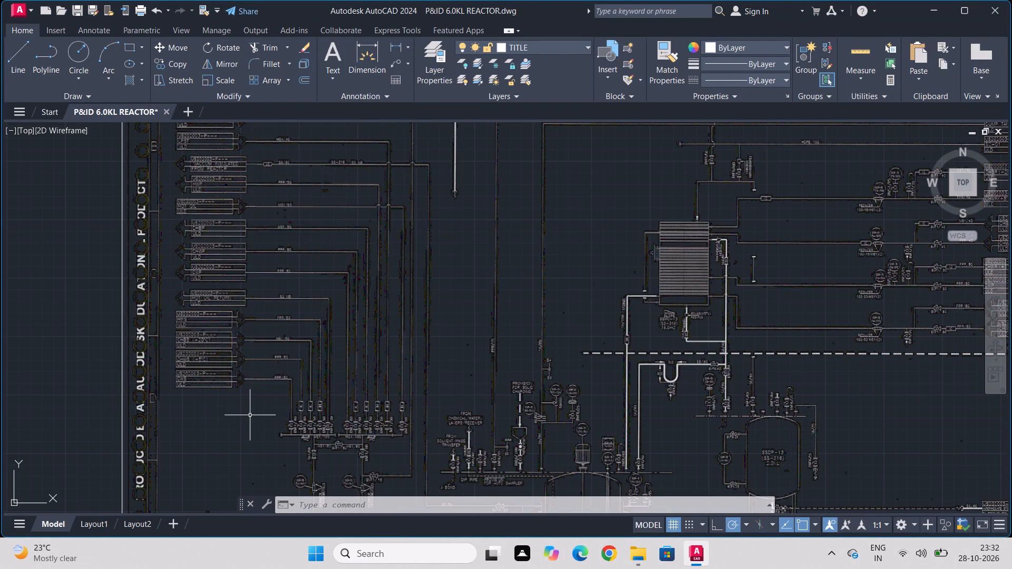
scroll(536, 381, down, 2)
scroll(606, 394, up, 1)
middle_drag(661, 390, 655, 390)
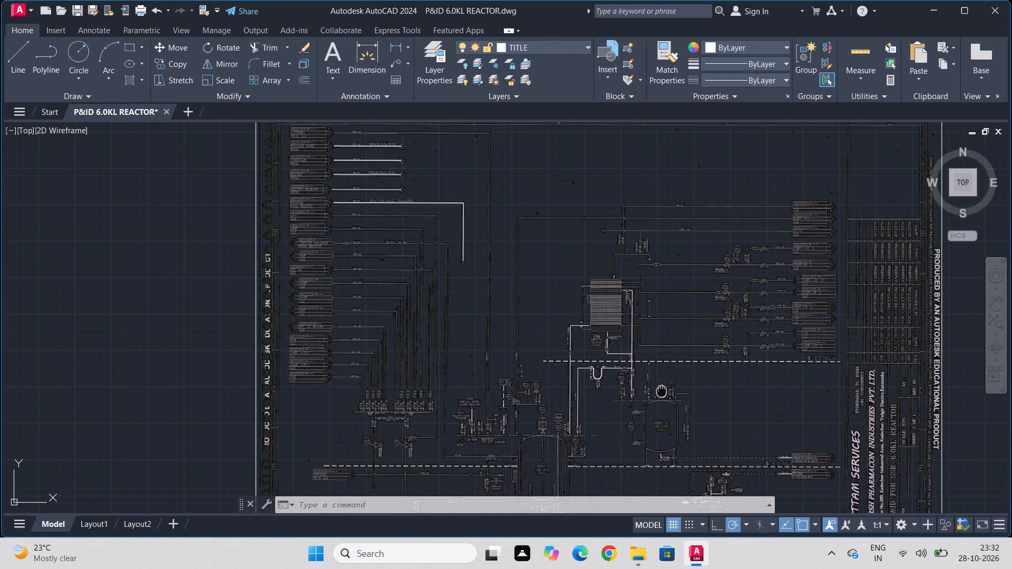
middle_drag(655, 390, 395, 399)
scroll(137, 376, down, 1)
middle_drag(760, 369, 345, 374)
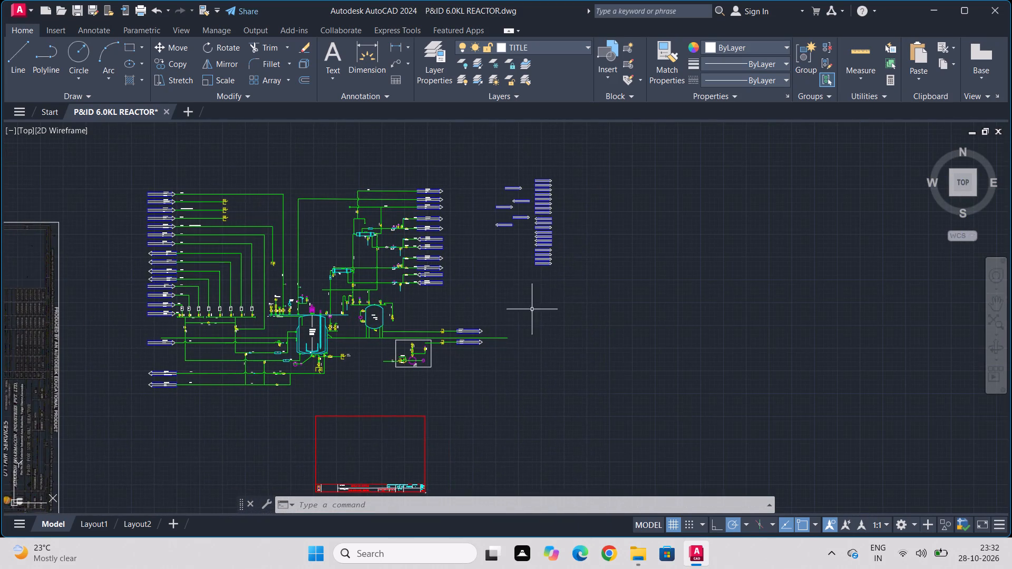
scroll(548, 296, up, 3)
middle_drag(544, 269, 522, 393)
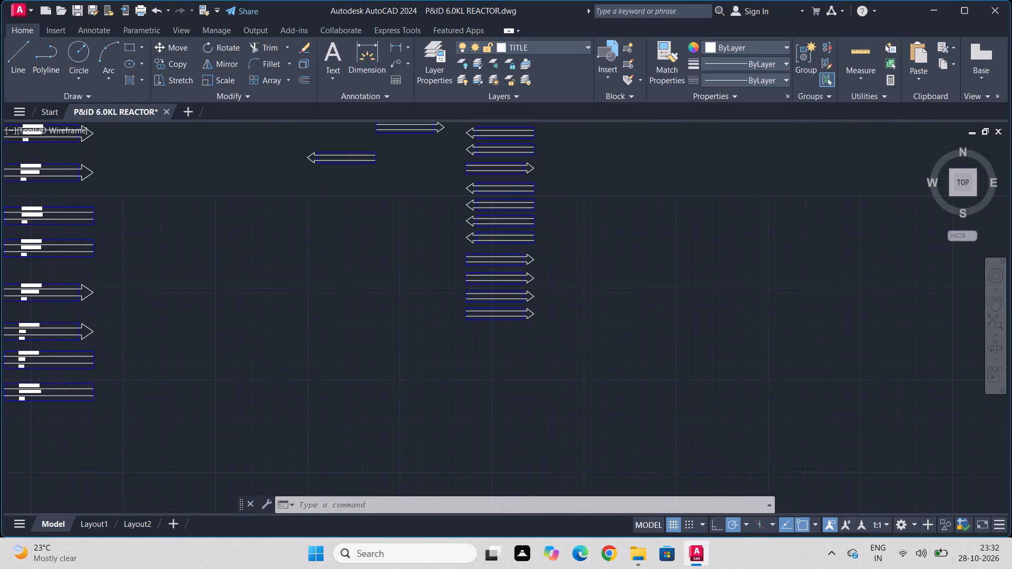
scroll(513, 399, down, 4)
middle_drag(154, 382, 631, 252)
scroll(178, 364, down, 1)
middle_drag(178, 364, 232, 356)
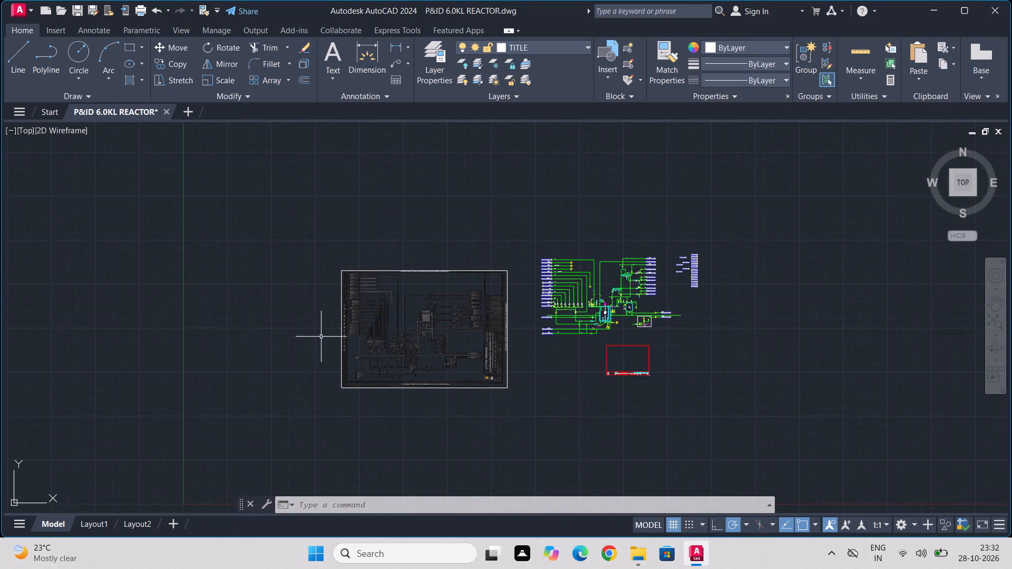
scroll(337, 325, up, 4)
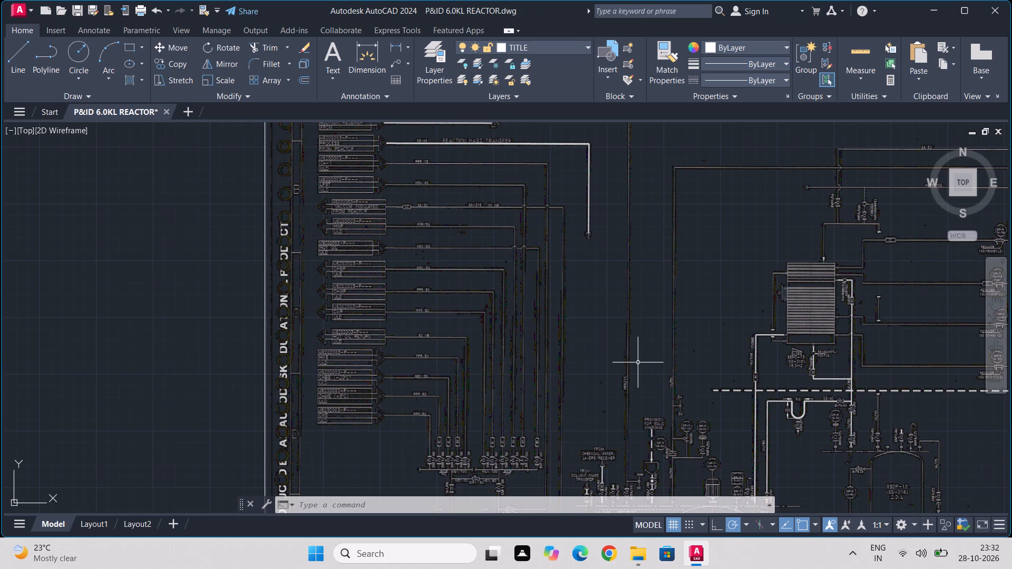
middle_drag(638, 362, 178, 340)
scroll(94, 319, down, 3)
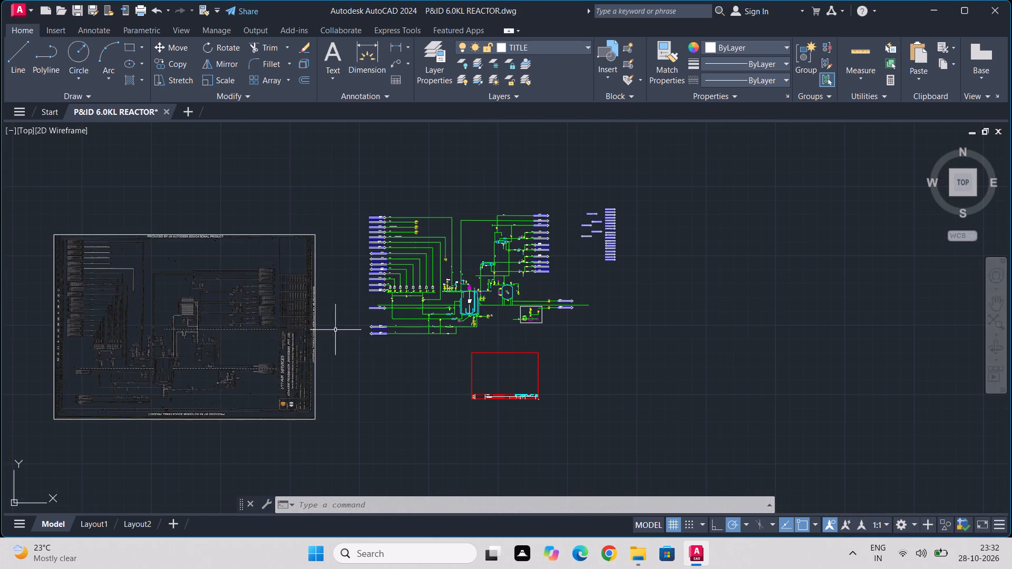
scroll(630, 254, up, 4)
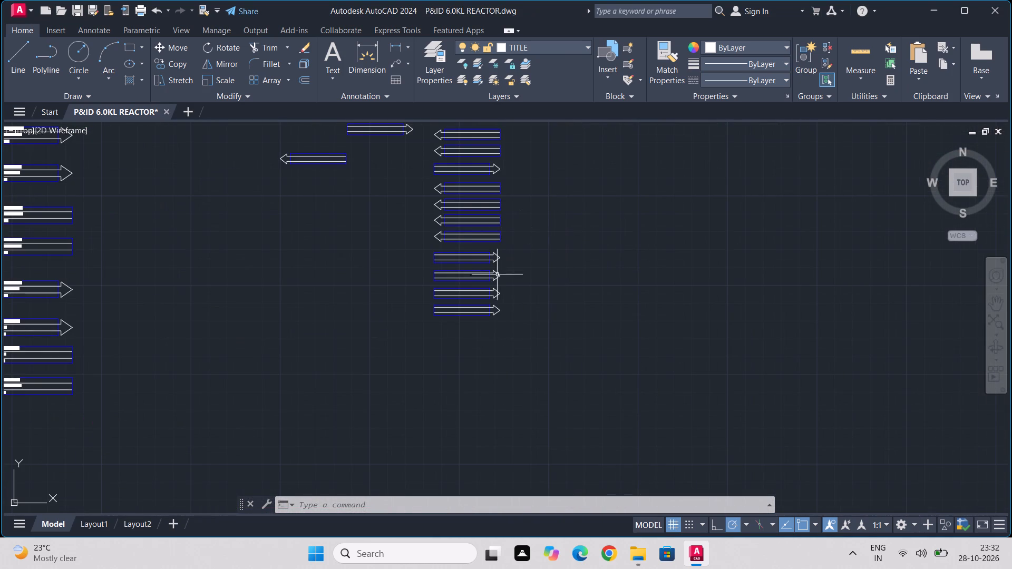
scroll(417, 333, down, 1)
scroll(240, 312, down, 2)
middle_drag(165, 313, 561, 308)
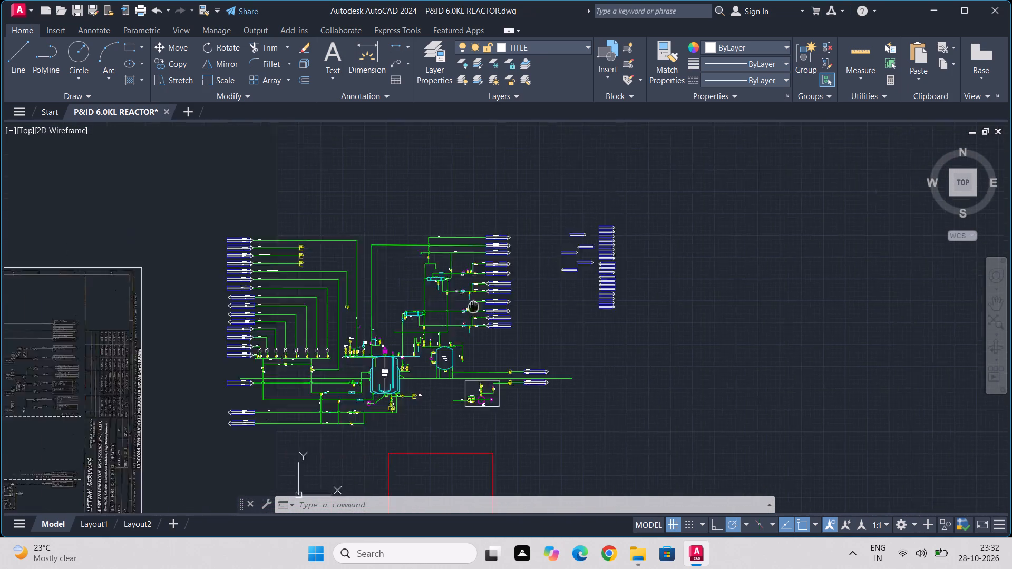
middle_drag(561, 308, 653, 309)
middle_drag(169, 320, 452, 298)
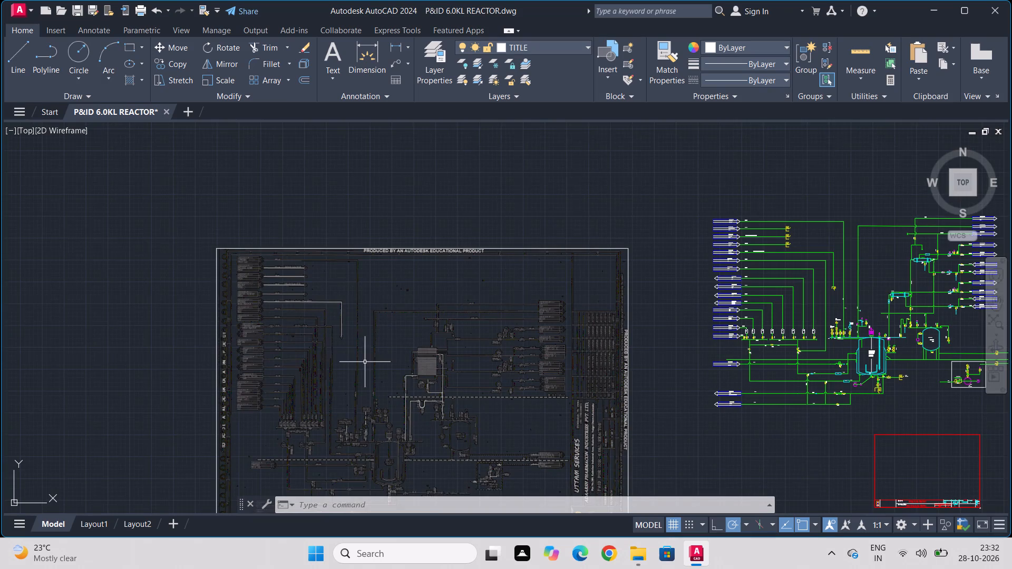
middle_drag(365, 362, 391, 269)
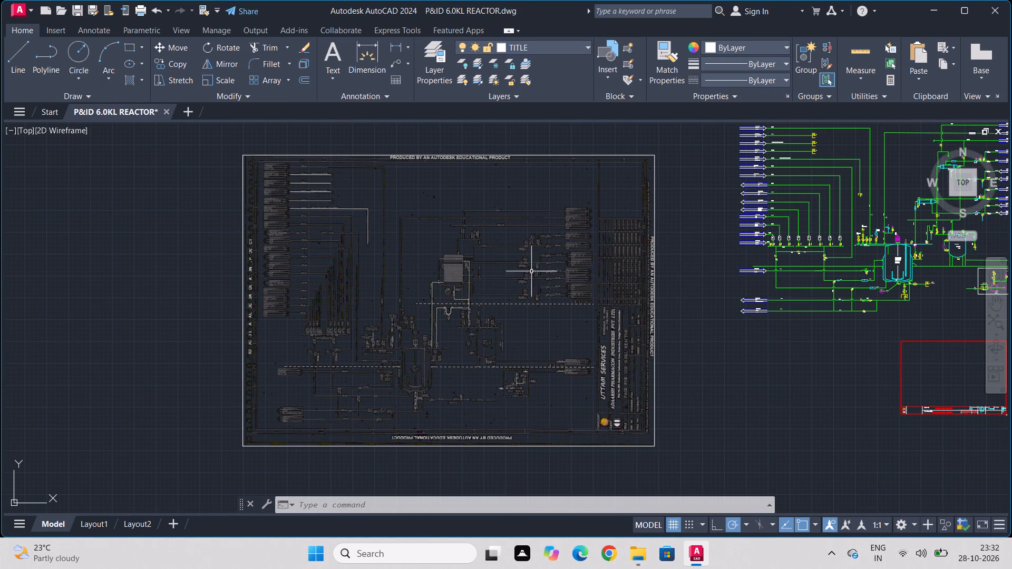
Examine the underlay's left-border labels and the pipe lines leaving them, from the nitrogen label down to the valve manifold.
scroll(335, 218, up, 2)
middle_drag(328, 195, 338, 319)
scroll(338, 295, up, 1)
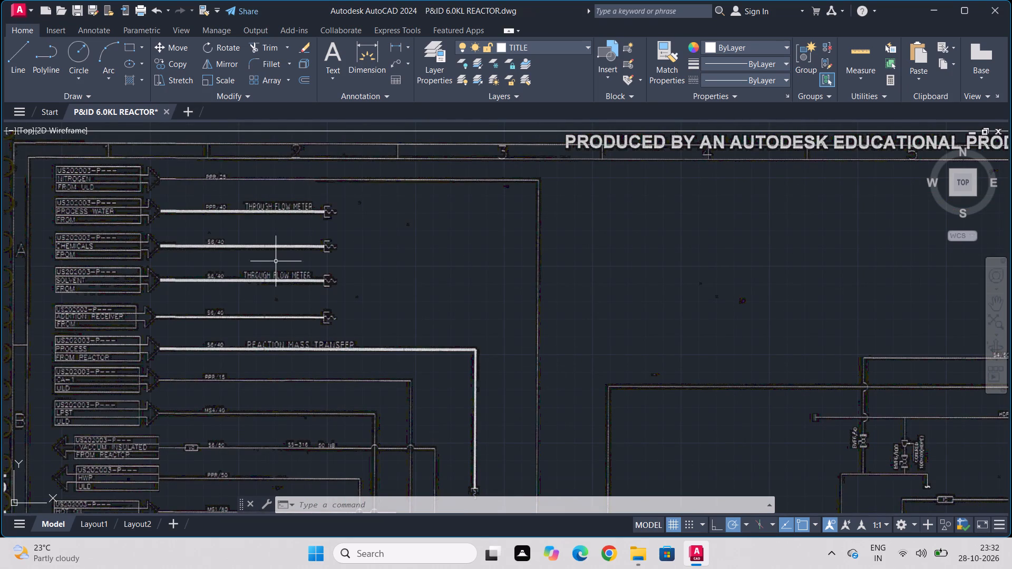
scroll(404, 396, down, 1)
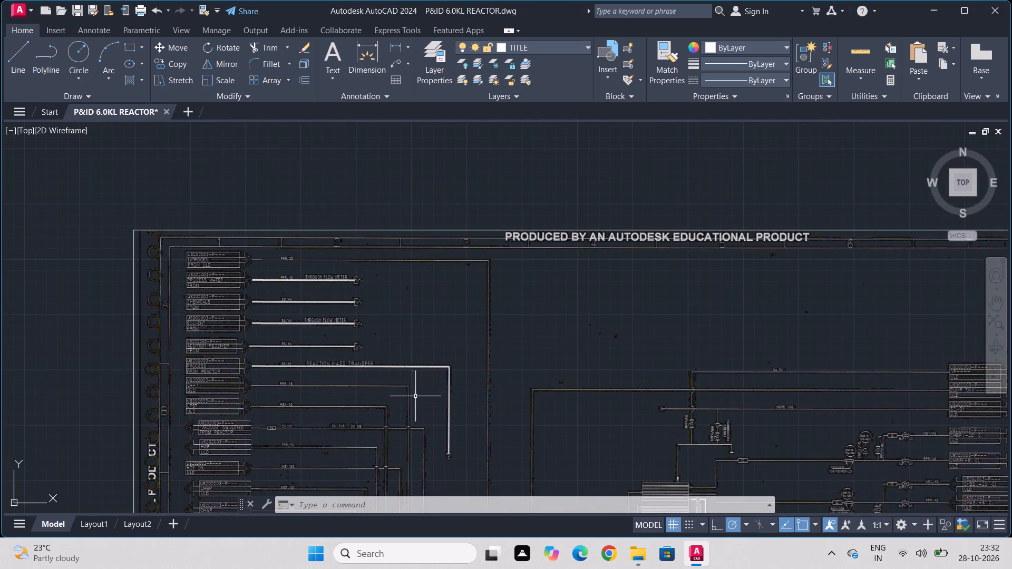
middle_drag(445, 401, 446, 254)
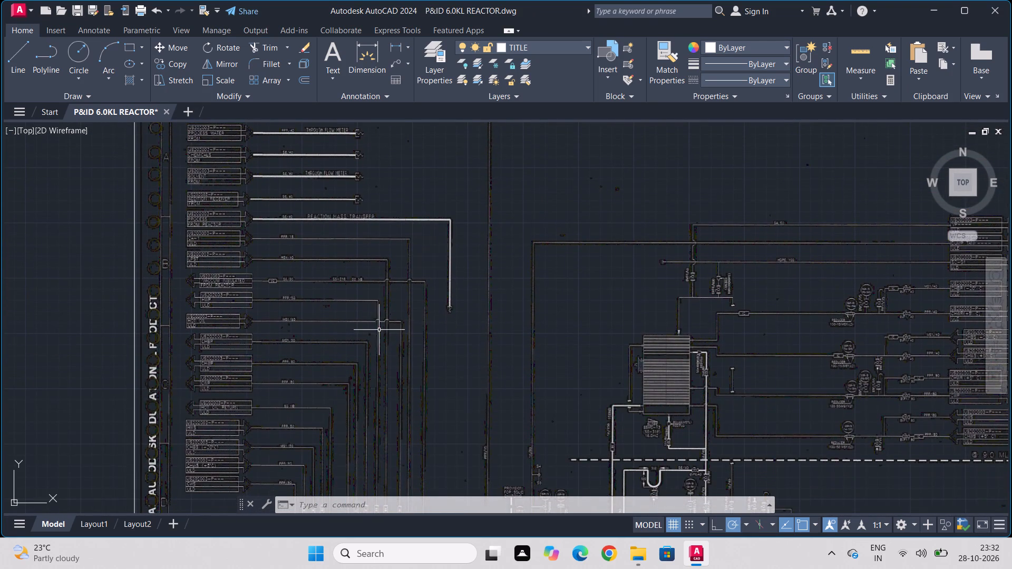
scroll(378, 331, up, 2)
middle_drag(408, 327, 435, 253)
scroll(435, 332, down, 1)
middle_drag(446, 378, 454, 183)
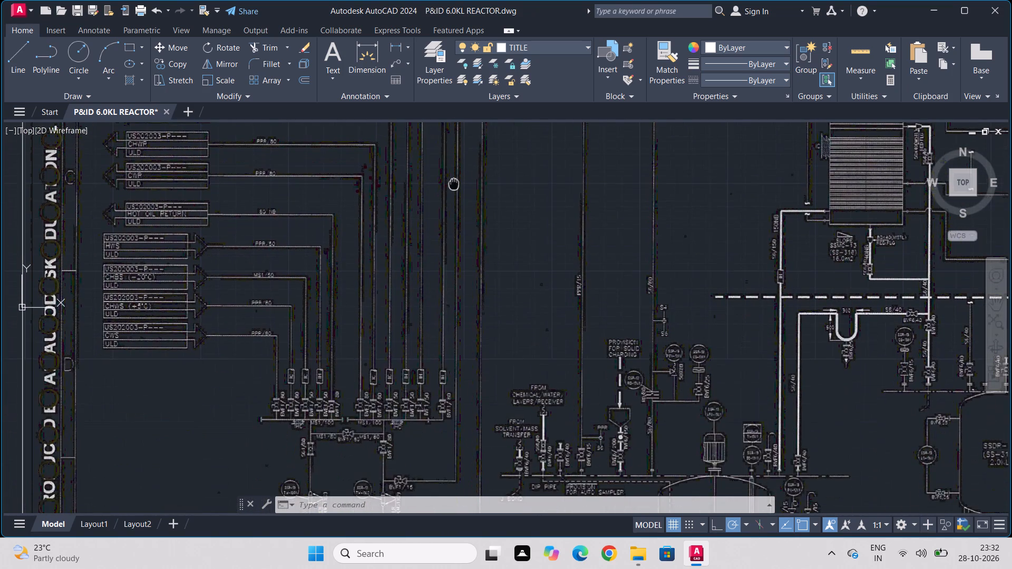
Make PROCESS LINE the current layer.
middle_drag(454, 183, 114, 351)
scroll(72, 345, down, 1)
middle_drag(646, 316, 158, 372)
scroll(158, 372, down, 3)
scroll(522, 276, up, 4)
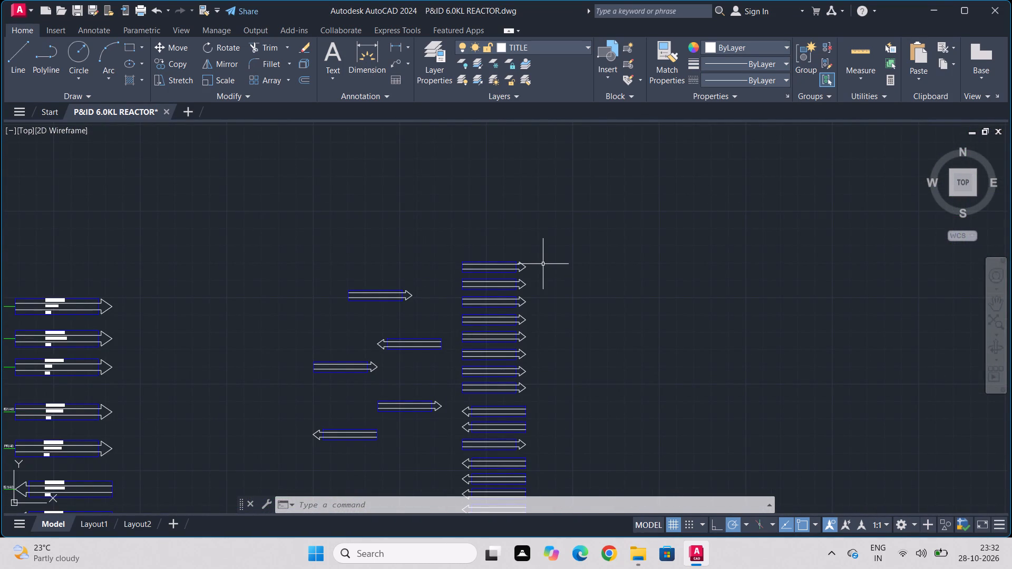
click(440, 62)
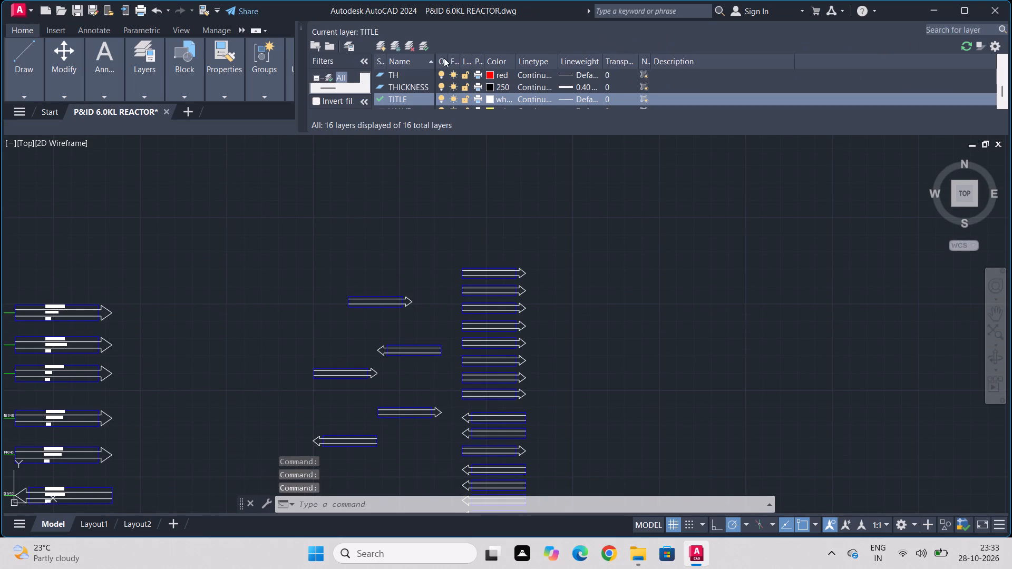
scroll(449, 65, down, 1)
scroll(406, 91, down, 2)
scroll(465, 101, down, 1)
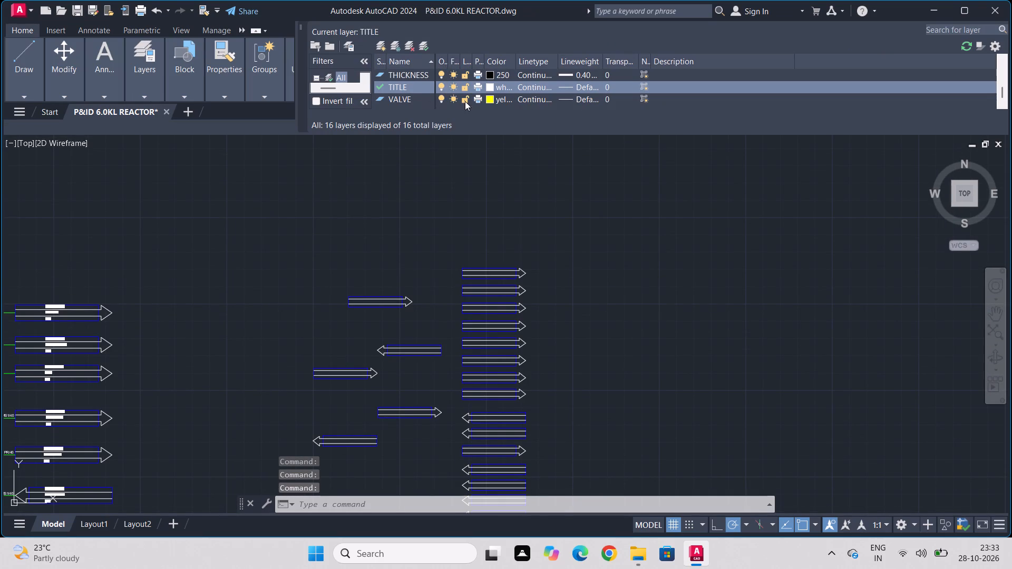
scroll(465, 101, down, 2)
scroll(414, 86, up, 2)
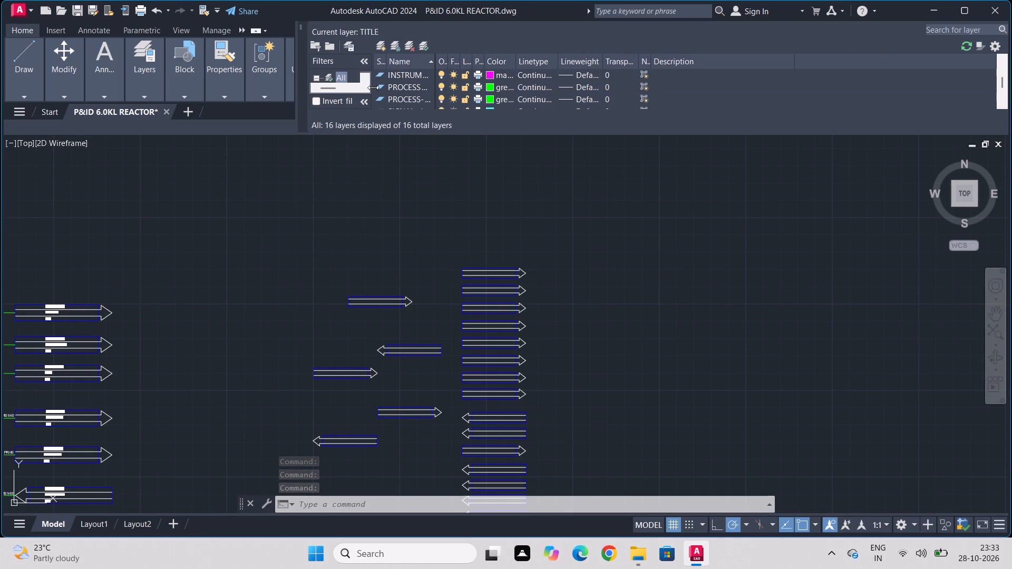
double_click(379, 87)
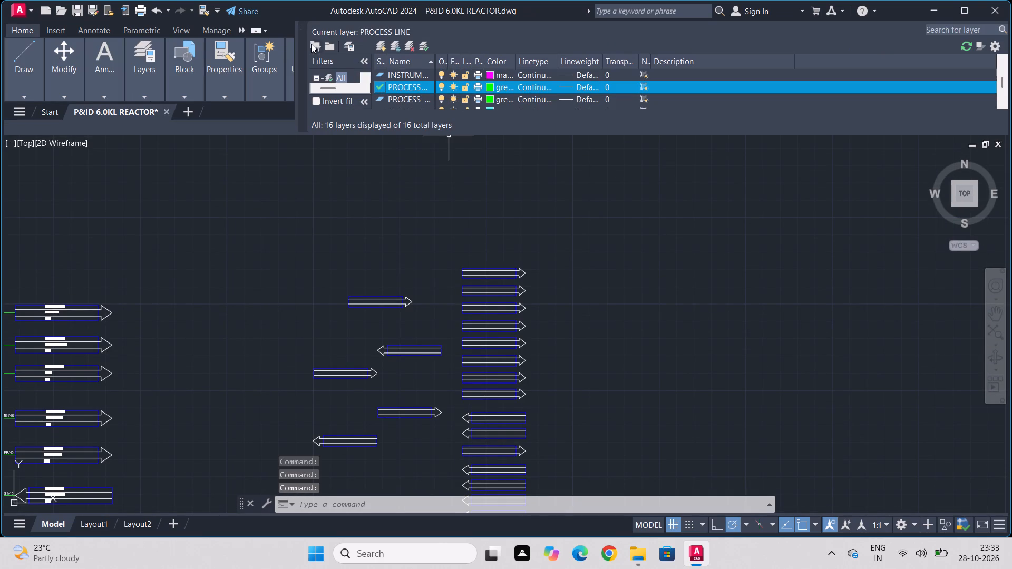
click(302, 30)
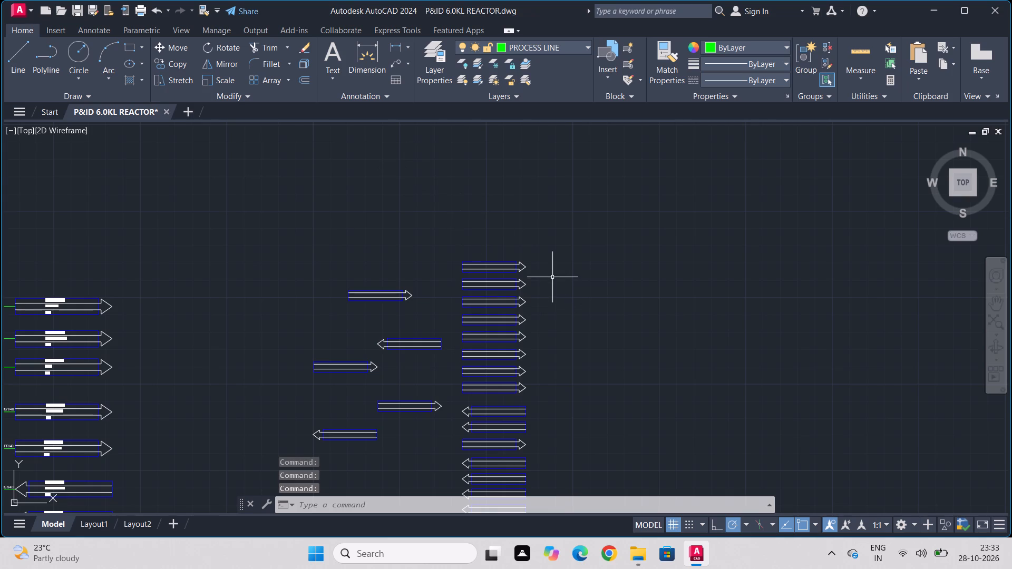
Draw a long horizontal line running right from the tip of the topmost right-pointing arrow tag in the column.
key(l)
key(Return)
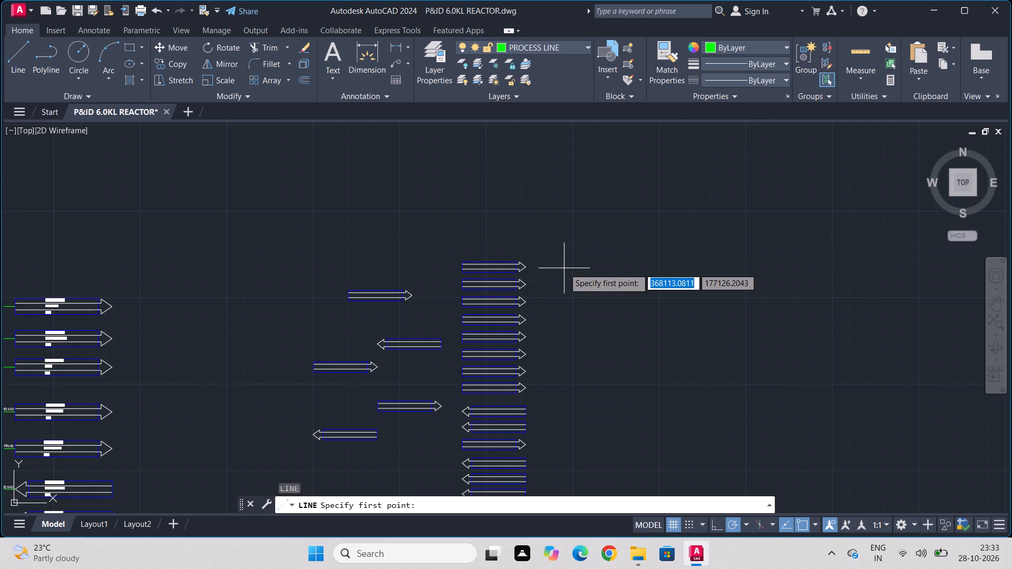
scroll(528, 295, up, 2)
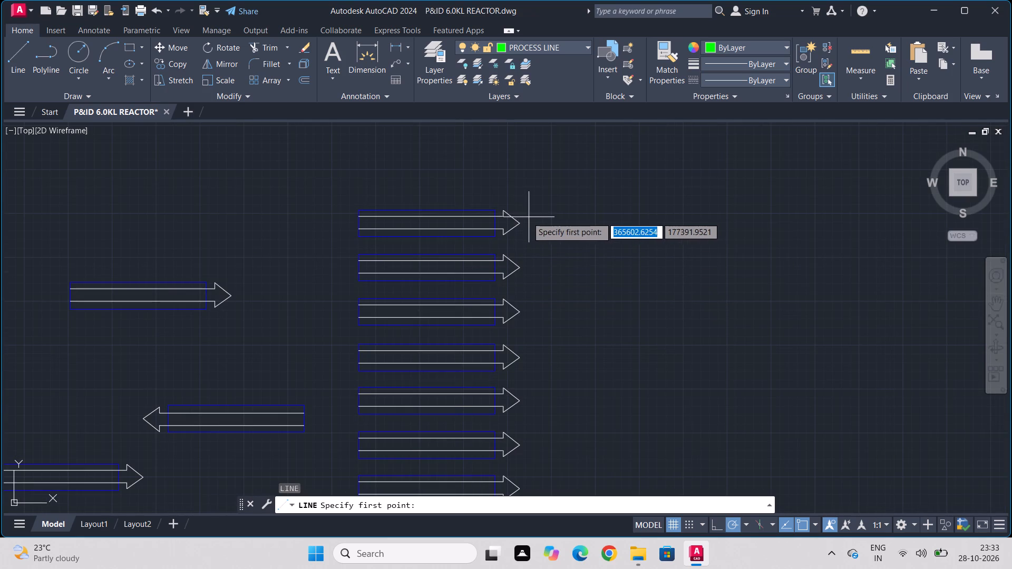
click(519, 224)
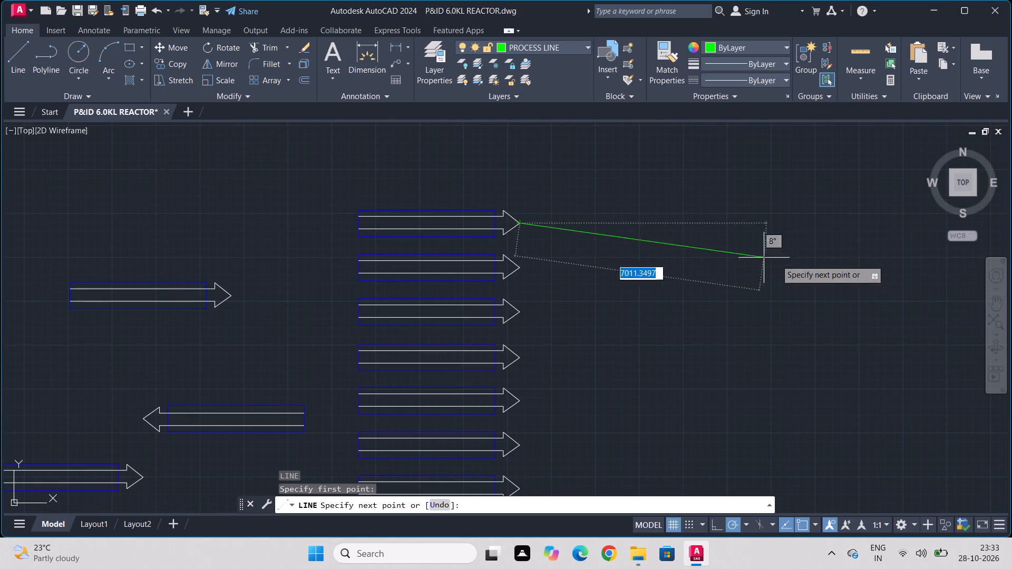
click(913, 219)
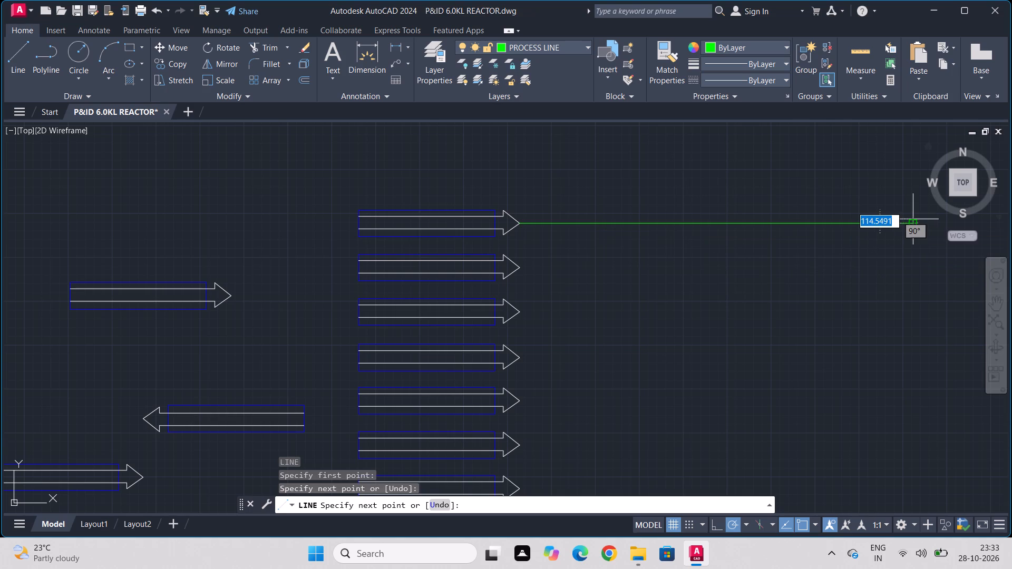
key(Escape)
Copy the topmost tag's green line from its arrow tip onto the tips of the seven right-pointing tags directly below it.
drag(737, 199, 713, 214)
click(612, 279)
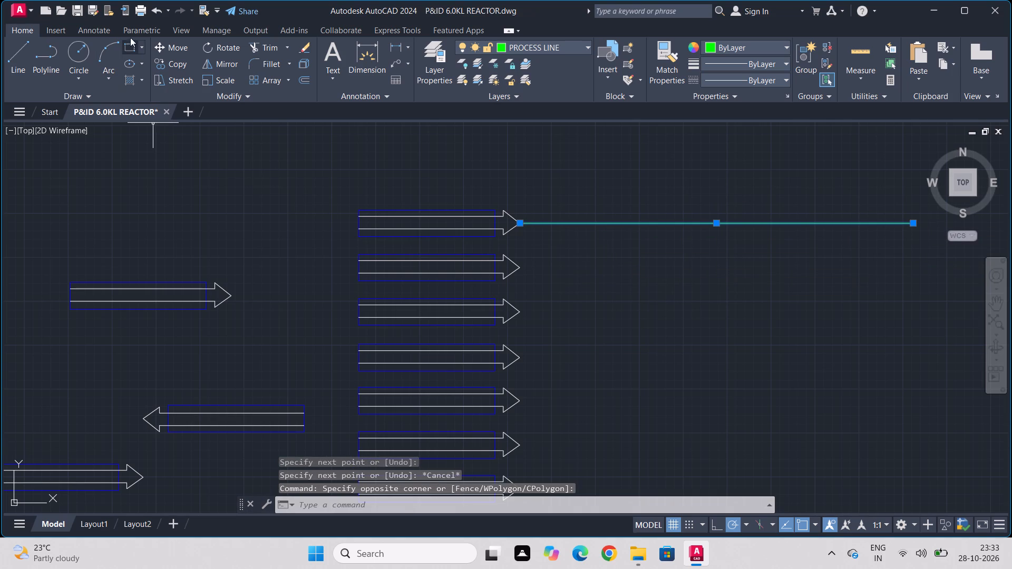
click(174, 70)
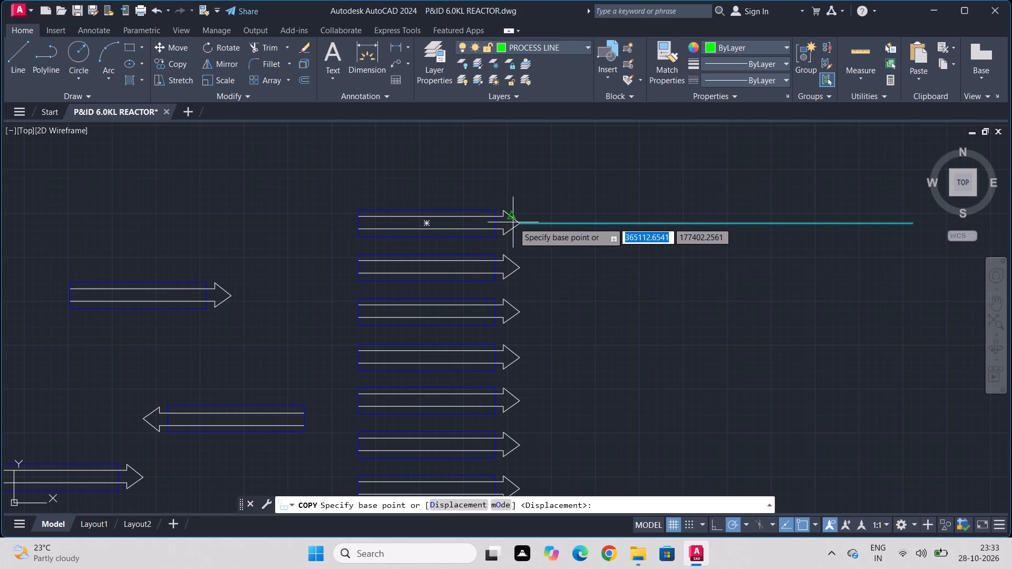
click(523, 227)
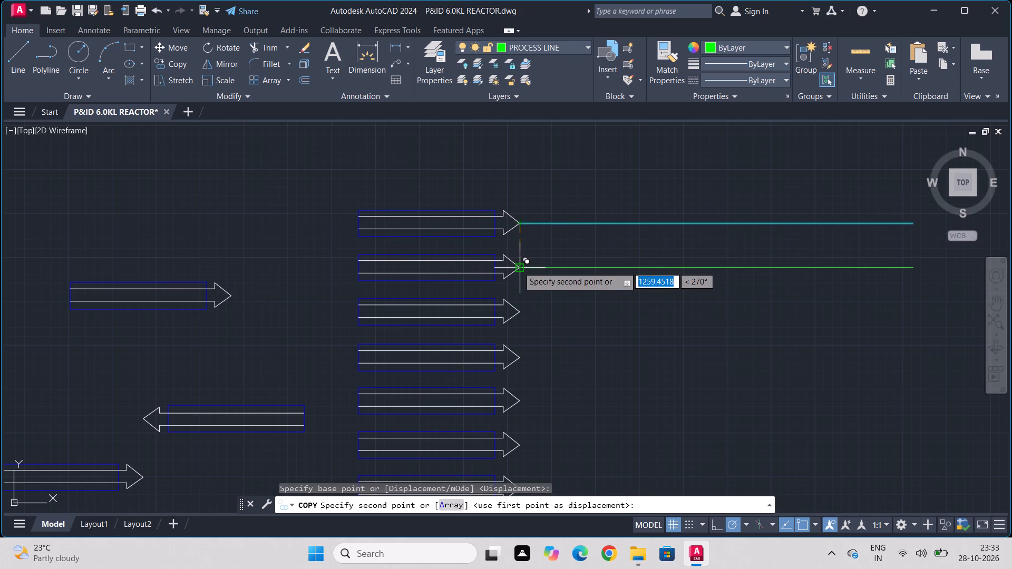
click(518, 267)
click(521, 312)
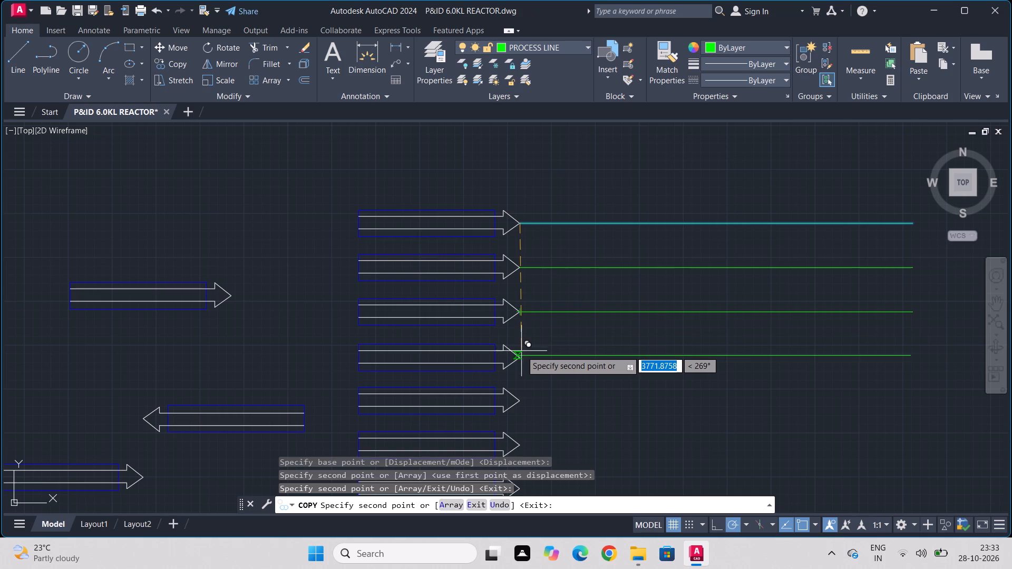
click(520, 354)
middle_drag(529, 402, 559, 299)
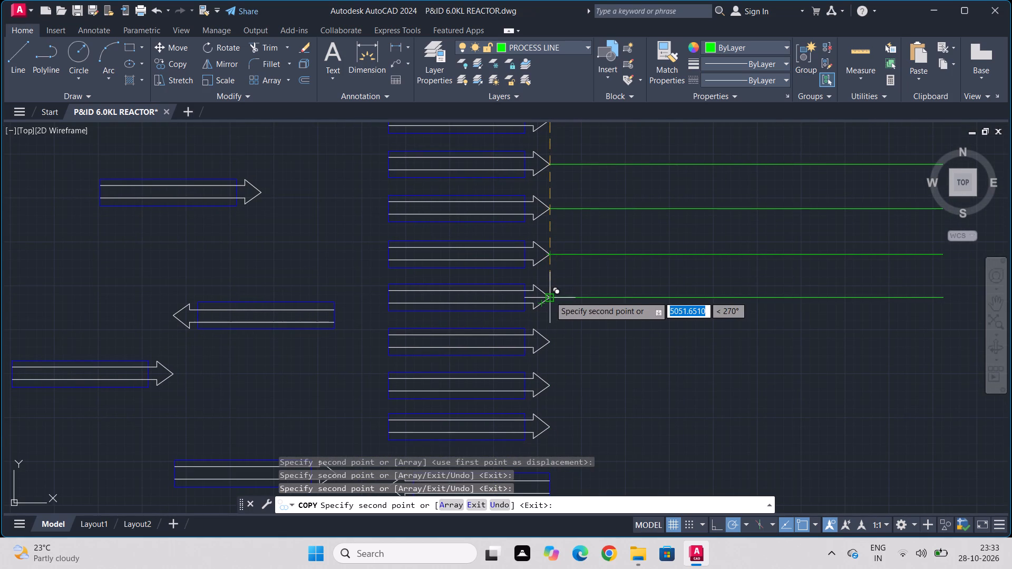
scroll(550, 296, up, 2)
click(541, 300)
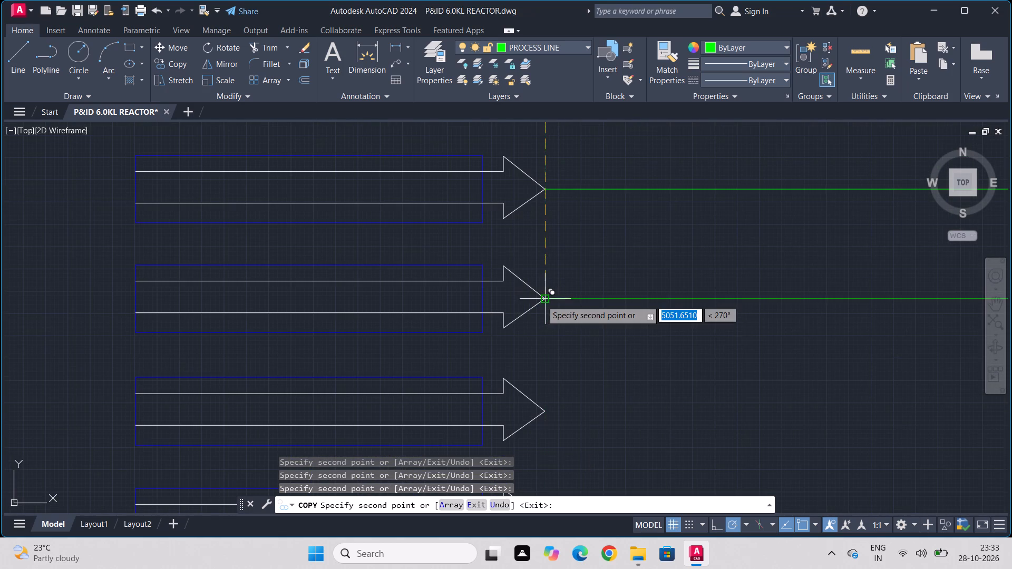
click(549, 413)
middle_drag(556, 434, 558, 250)
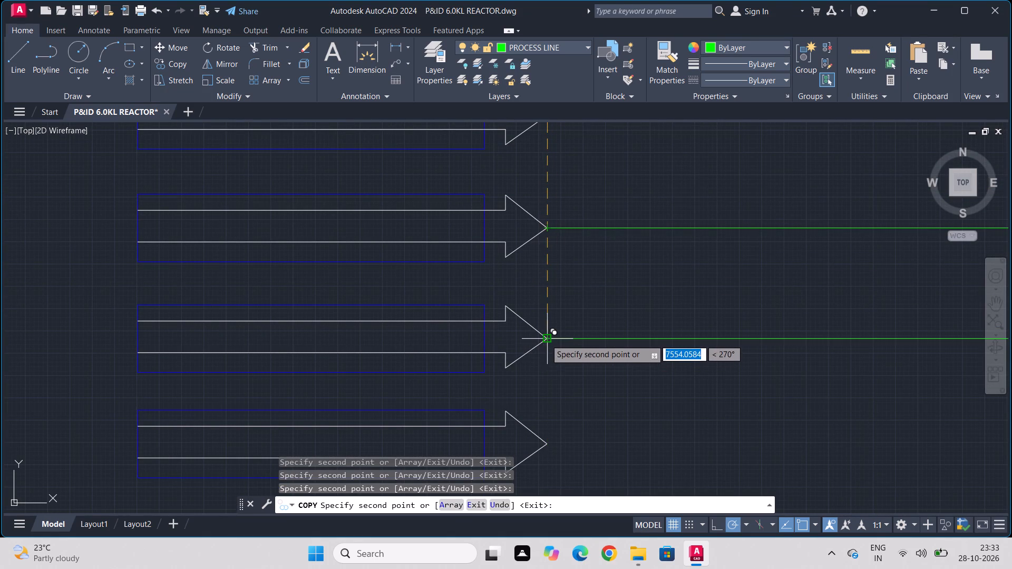
click(547, 339)
scroll(548, 404, down, 1)
middle_drag(559, 390, 560, 257)
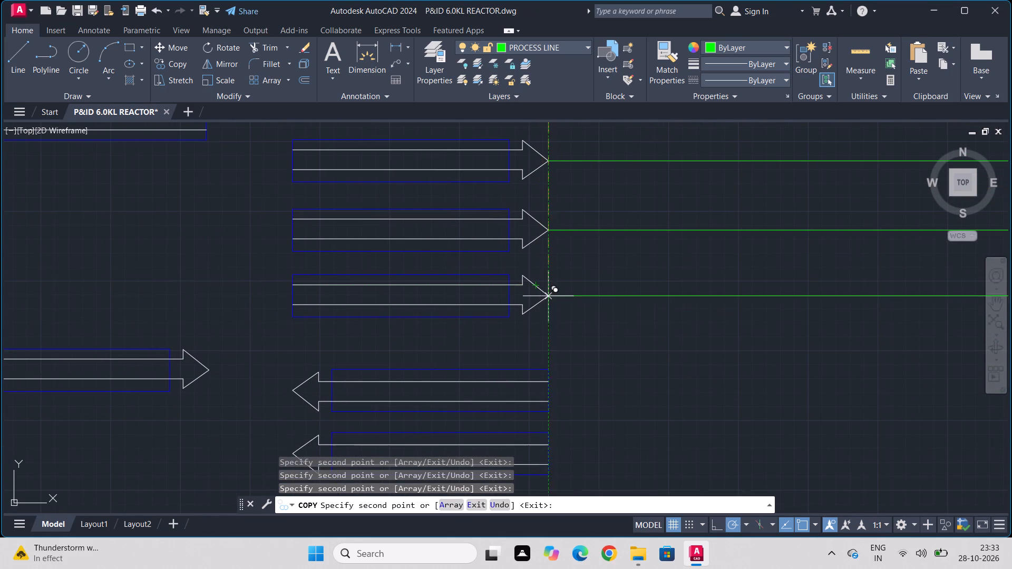
click(546, 295)
Continue copying the line onto the right ends of the next two left-pointing tags and the tip of the right-pointing tag below them.
click(547, 389)
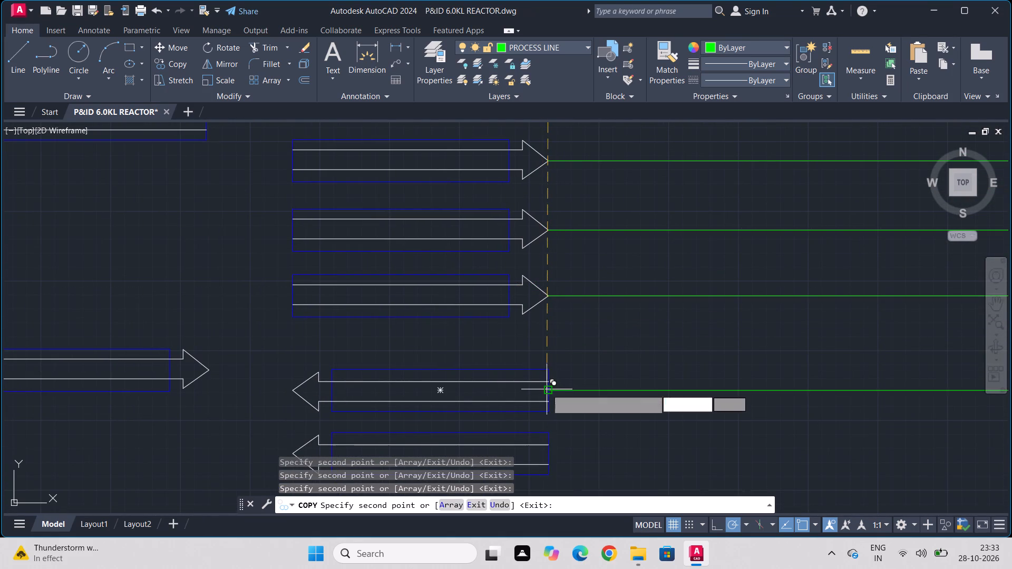
middle_drag(556, 422, 579, 329)
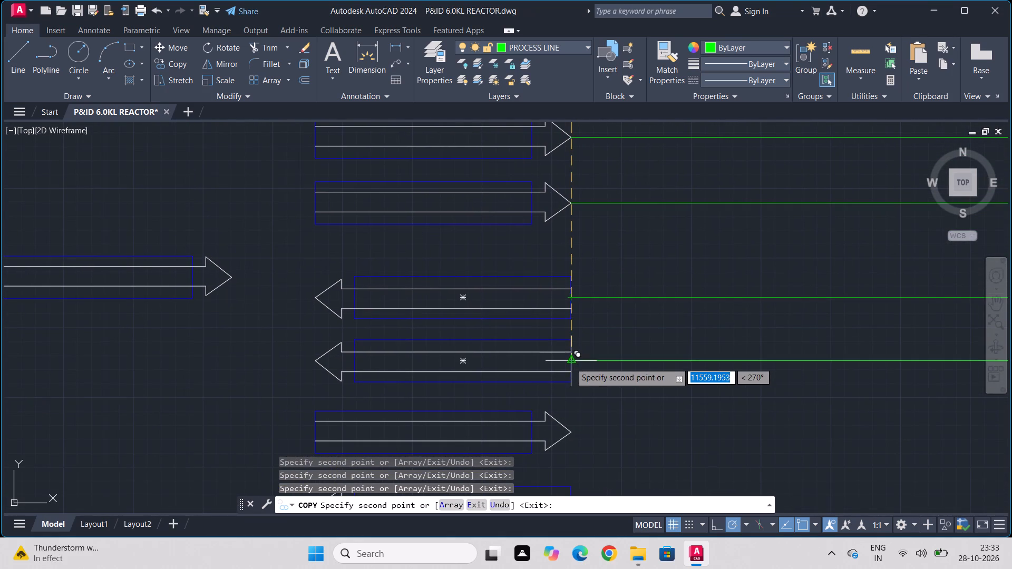
click(570, 362)
click(570, 433)
Copy the line onto the right-end midpoints of the four consecutive left-pointing tags in the column's lower half.
scroll(576, 436, down, 1)
middle_drag(576, 437, 583, 407)
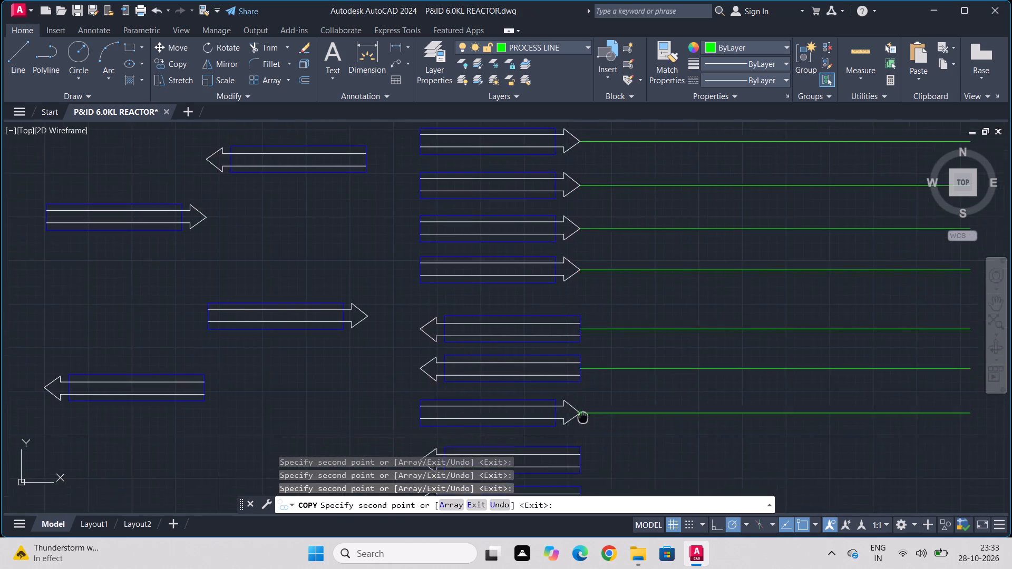
middle_drag(583, 407, 583, 302)
click(583, 345)
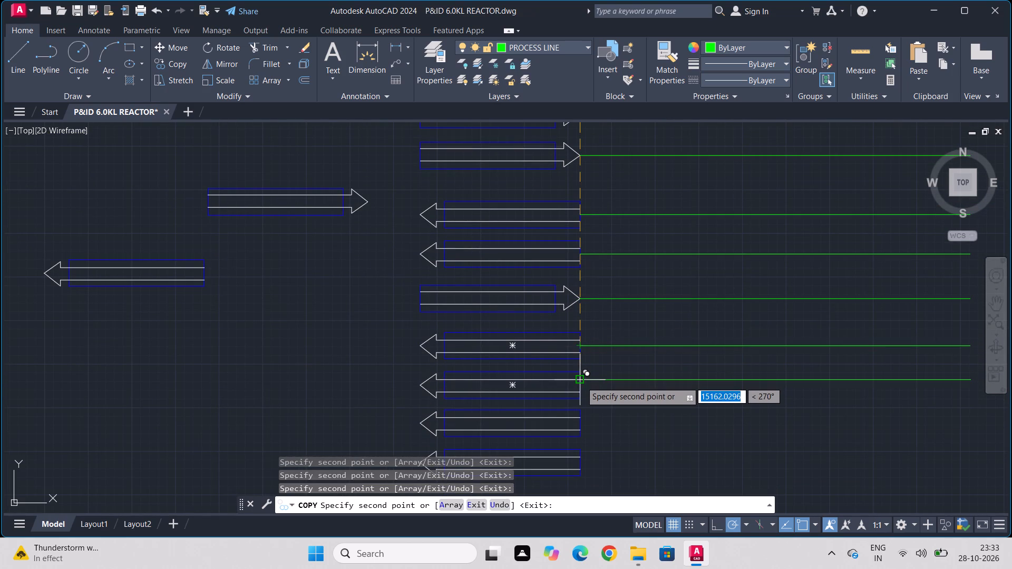
click(581, 388)
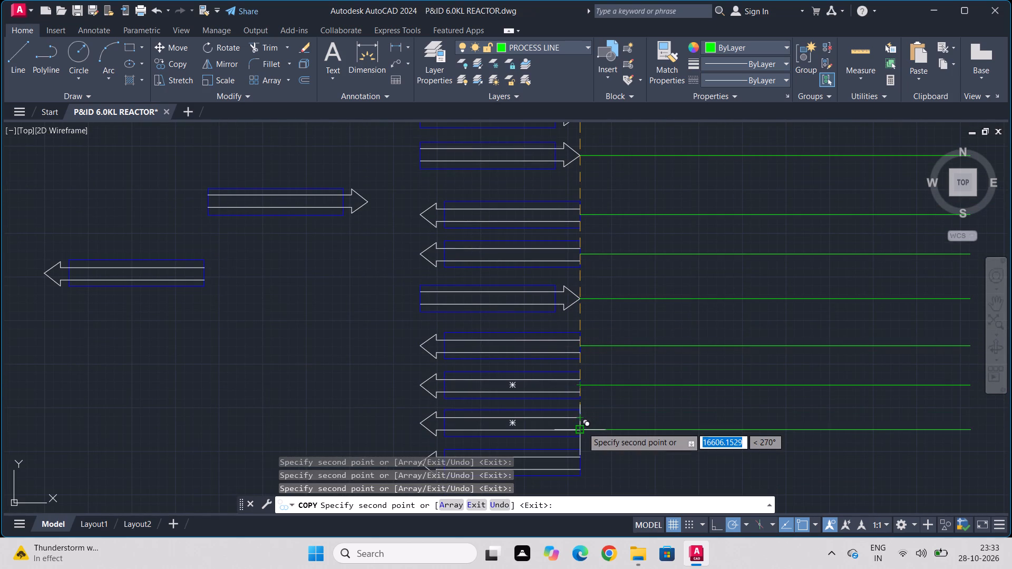
click(582, 423)
middle_drag(600, 455, 606, 380)
scroll(606, 377, down, 1)
scroll(606, 370, up, 4)
middle_drag(522, 428, 550, 347)
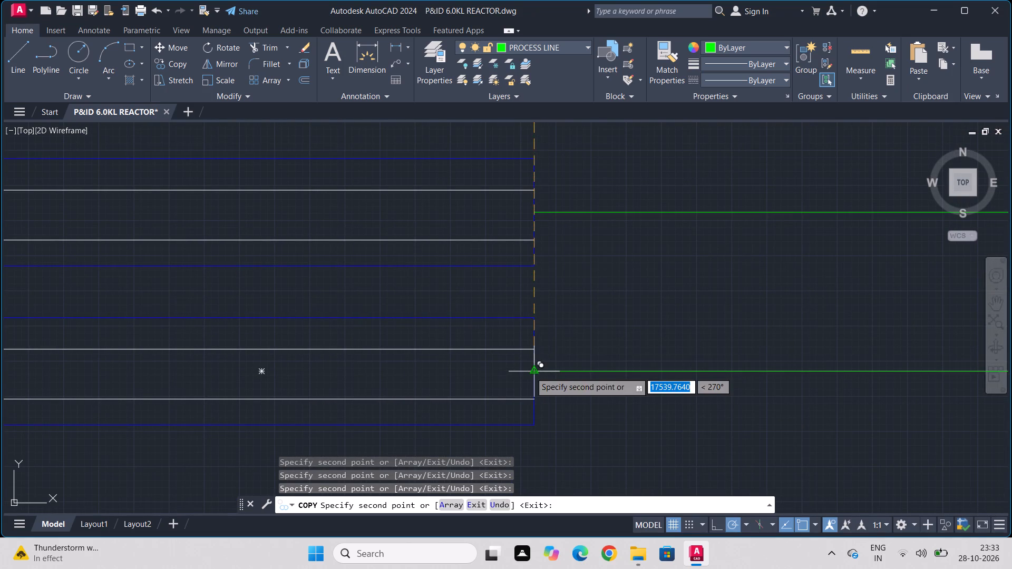
click(530, 372)
Copy the line onto the tips of the last four right-pointing tags at the bottom of the column and end the copying.
middle_drag(534, 393, 580, 212)
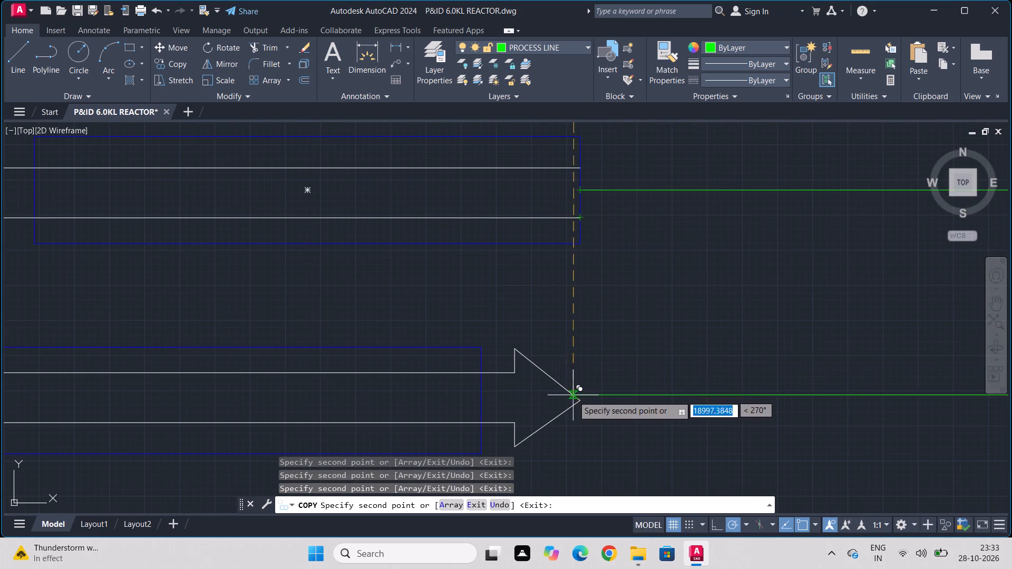
click(578, 403)
scroll(613, 459, down, 1)
middle_drag(606, 428, 607, 311)
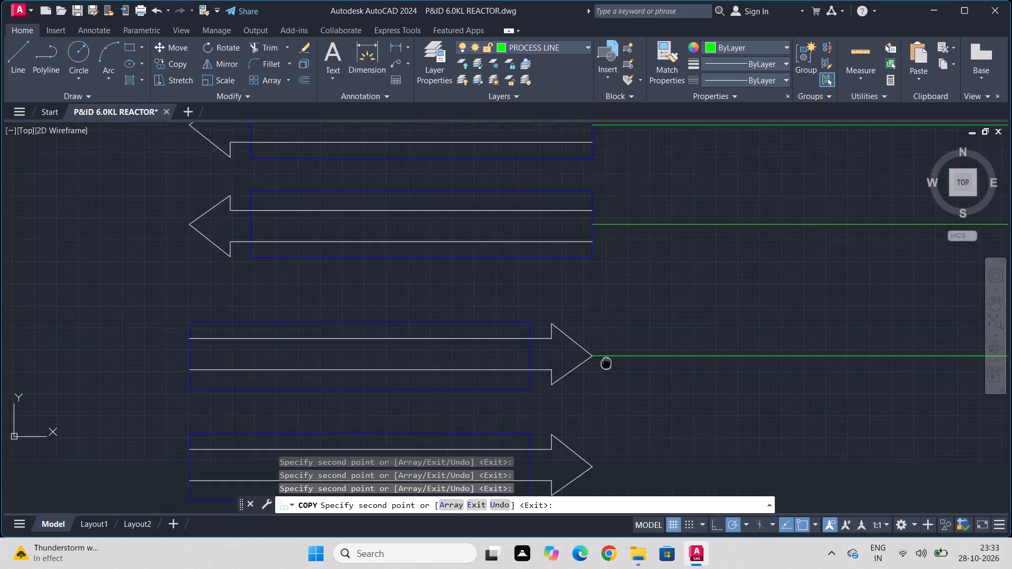
middle_drag(607, 311, 615, 198)
click(601, 300)
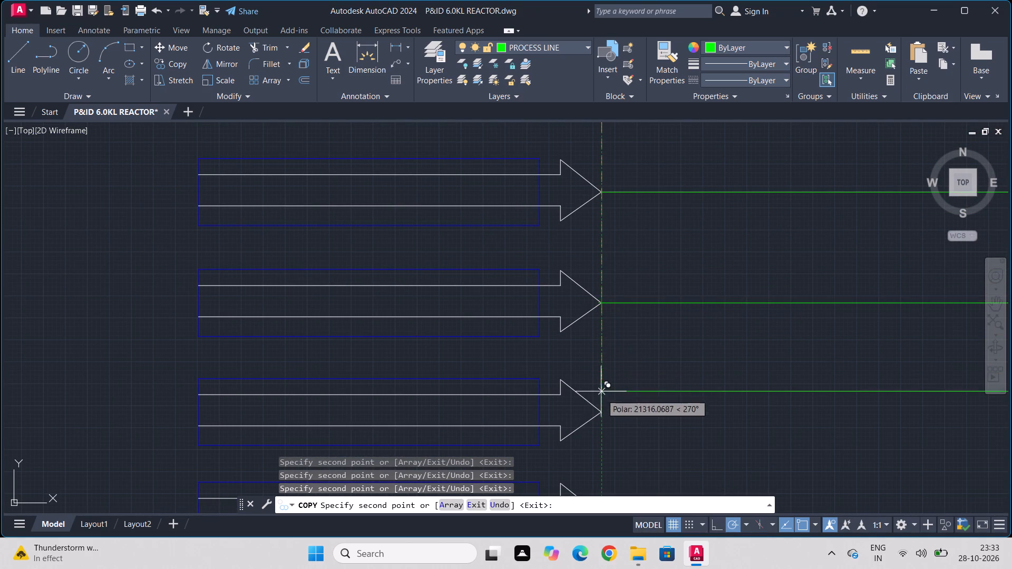
click(602, 412)
middle_drag(621, 417, 621, 199)
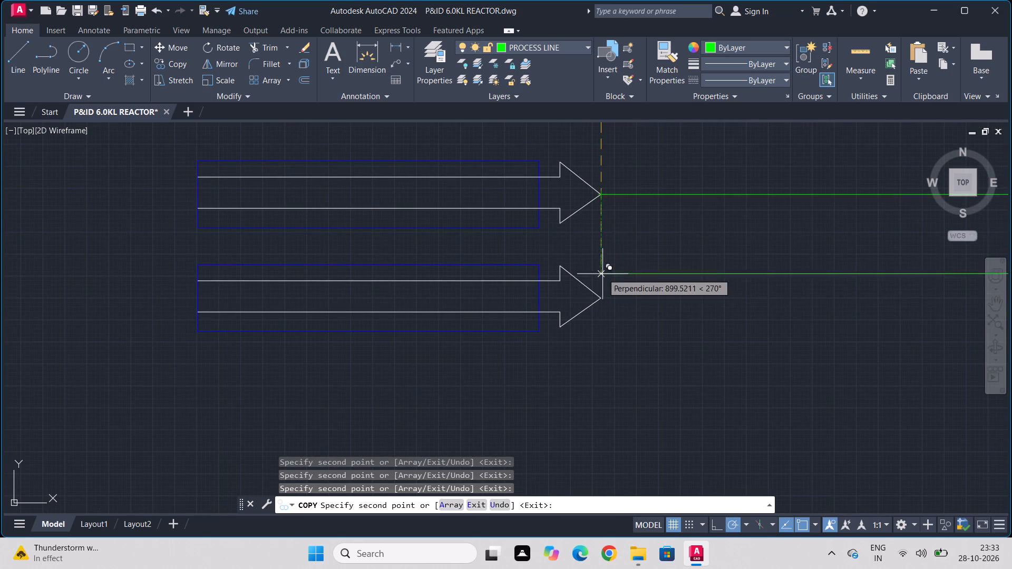
click(602, 296)
scroll(386, 347, down, 1)
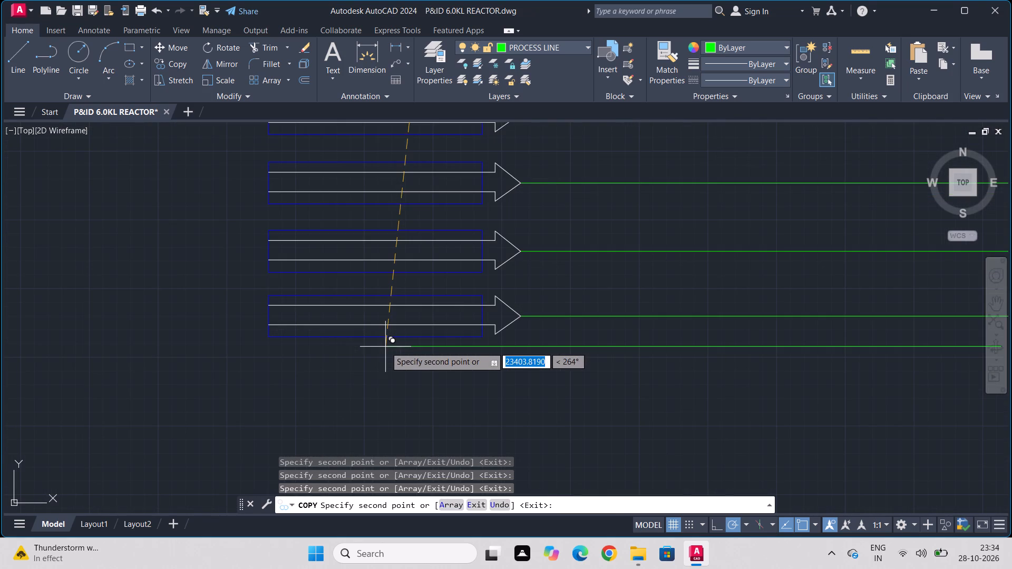
key(Escape)
Examine how the pipe lines run from the PDF underlay's left-border labels down to the valve manifold, then return to the new tag column.
scroll(285, 336, down, 3)
scroll(13, 248, down, 2)
middle_drag(78, 259, 524, 270)
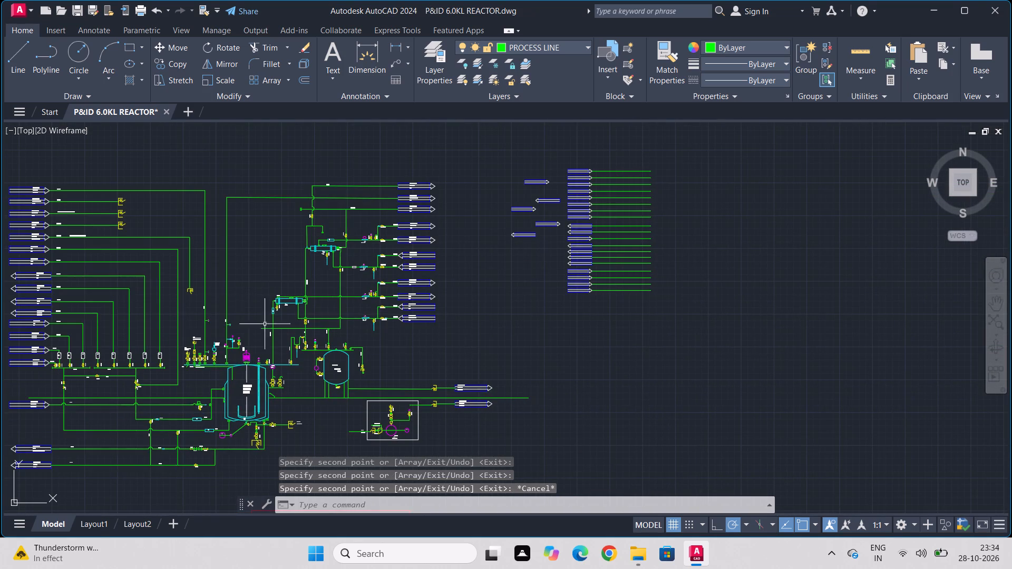
scroll(159, 312, down, 3)
scroll(159, 312, up, 1)
middle_drag(159, 312, 424, 241)
scroll(114, 265, up, 3)
middle_drag(243, 282, 458, 299)
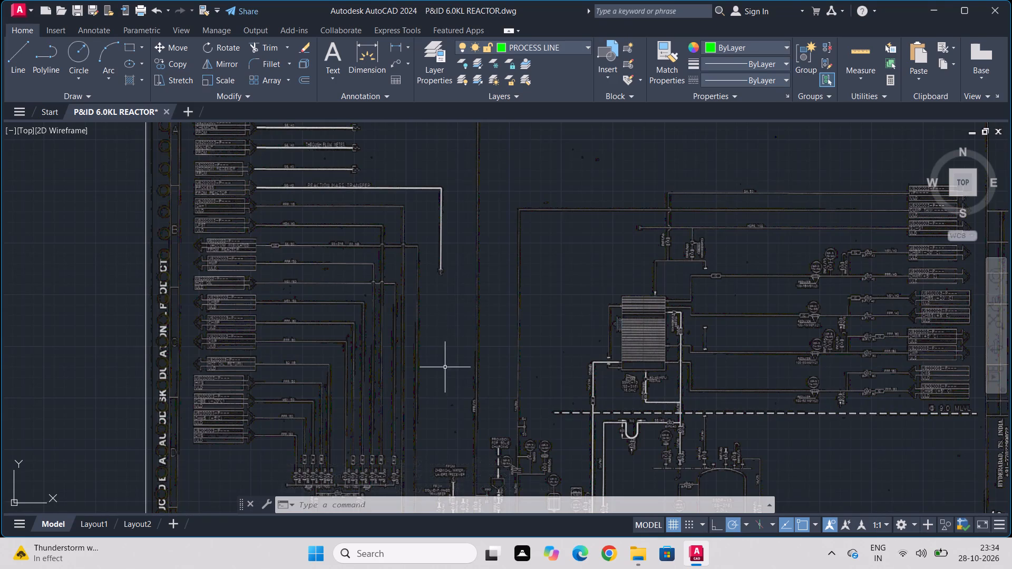
scroll(445, 367, down, 1)
scroll(370, 360, up, 2)
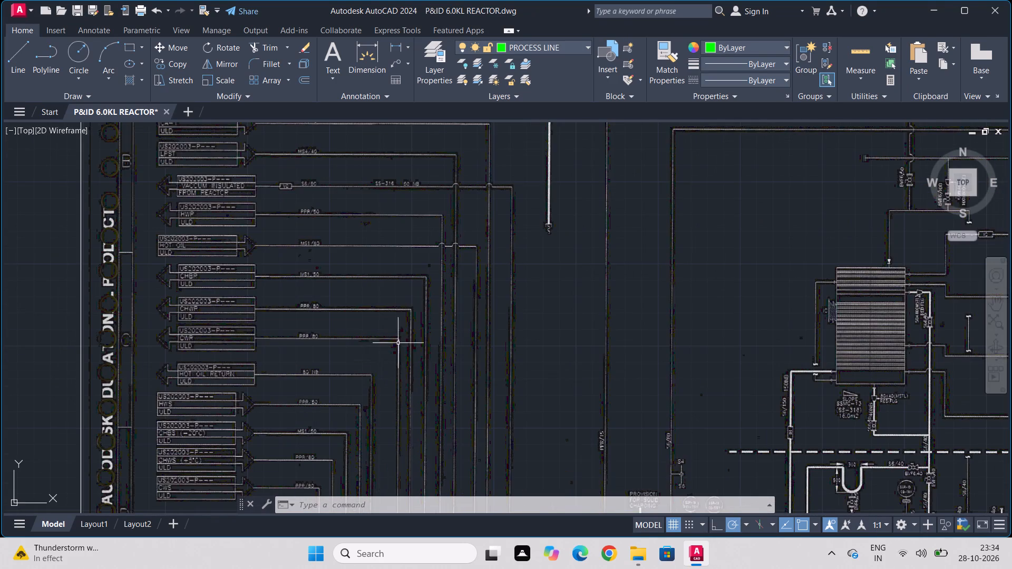
middle_drag(402, 339, 251, 253)
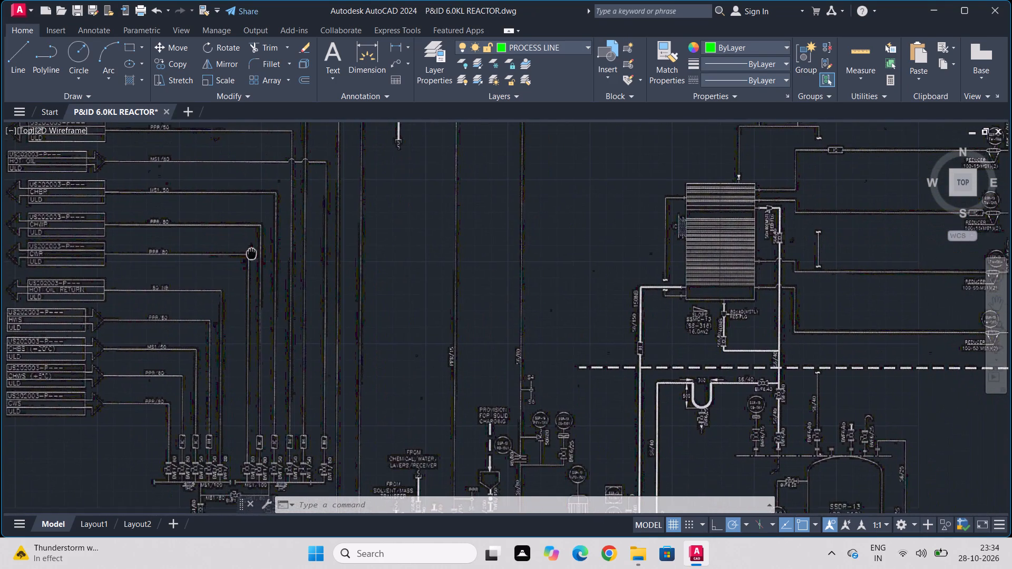
middle_drag(251, 253, 350, 285)
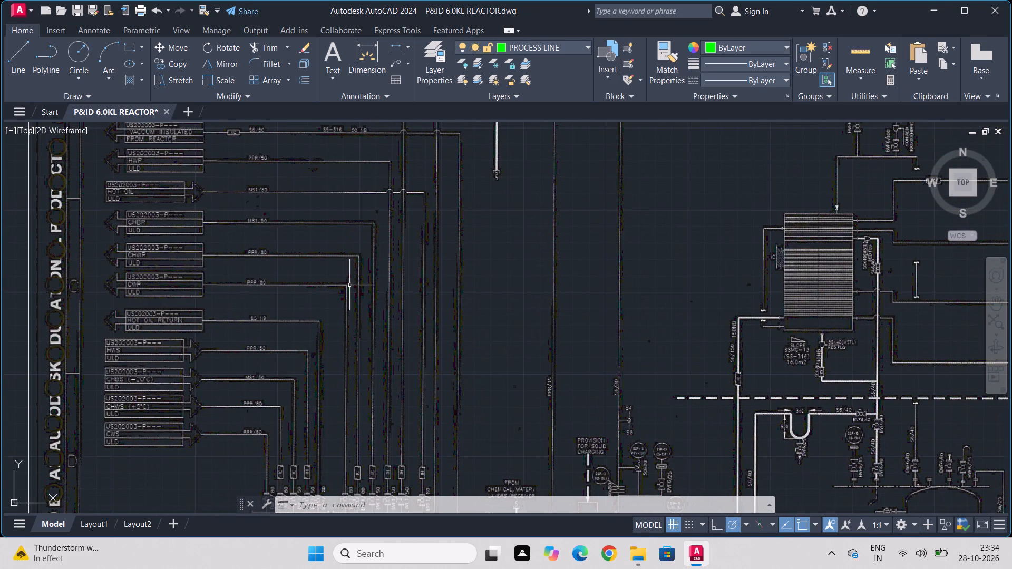
scroll(349, 285, down, 1)
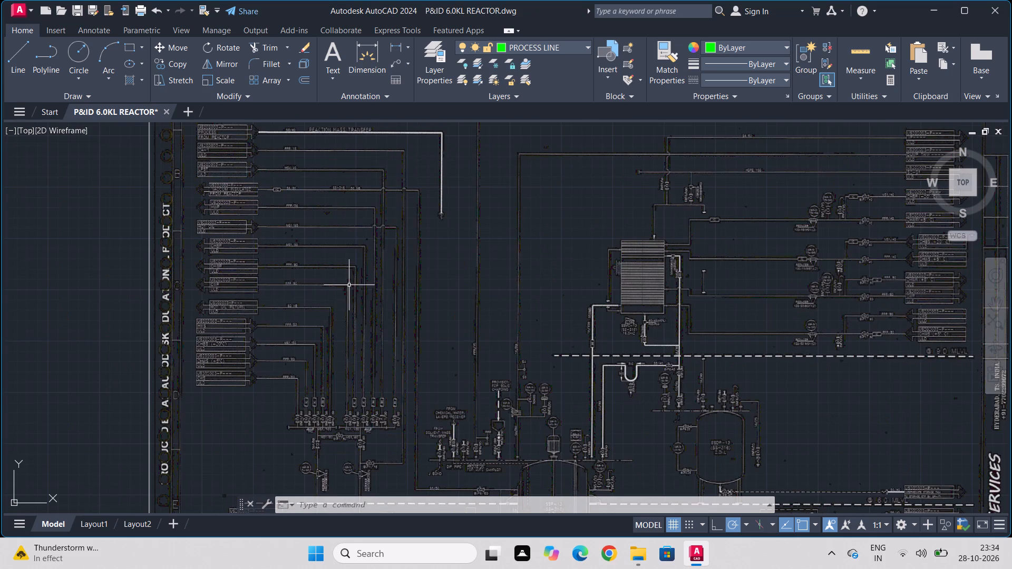
scroll(541, 241, down, 3)
middle_drag(630, 262, 260, 341)
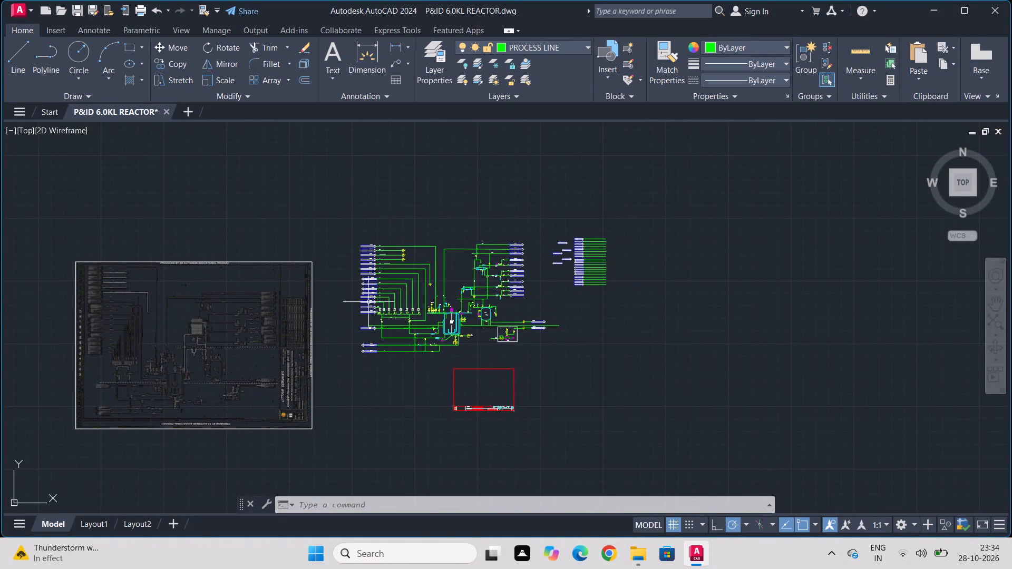
scroll(686, 248, up, 2)
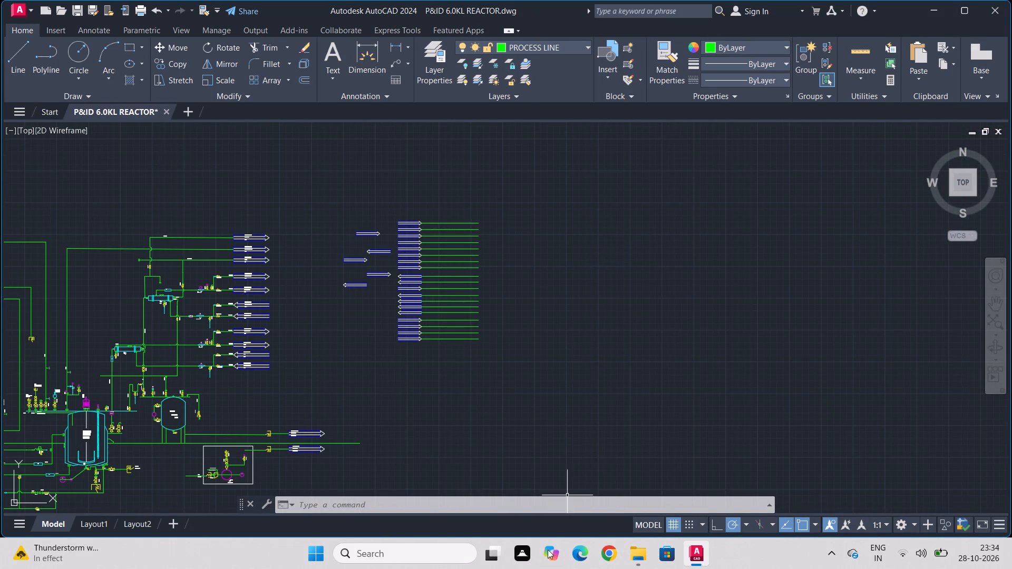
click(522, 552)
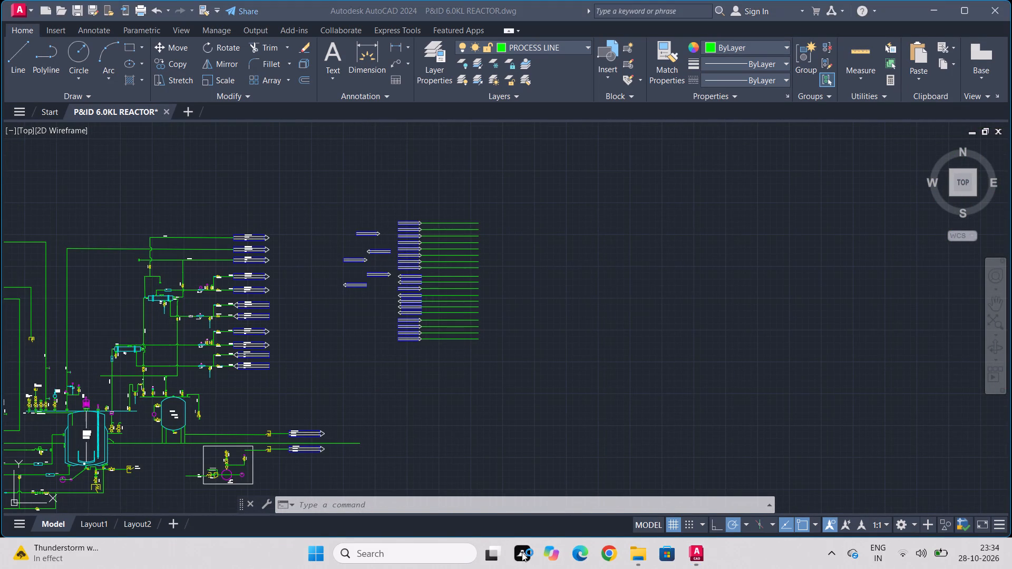
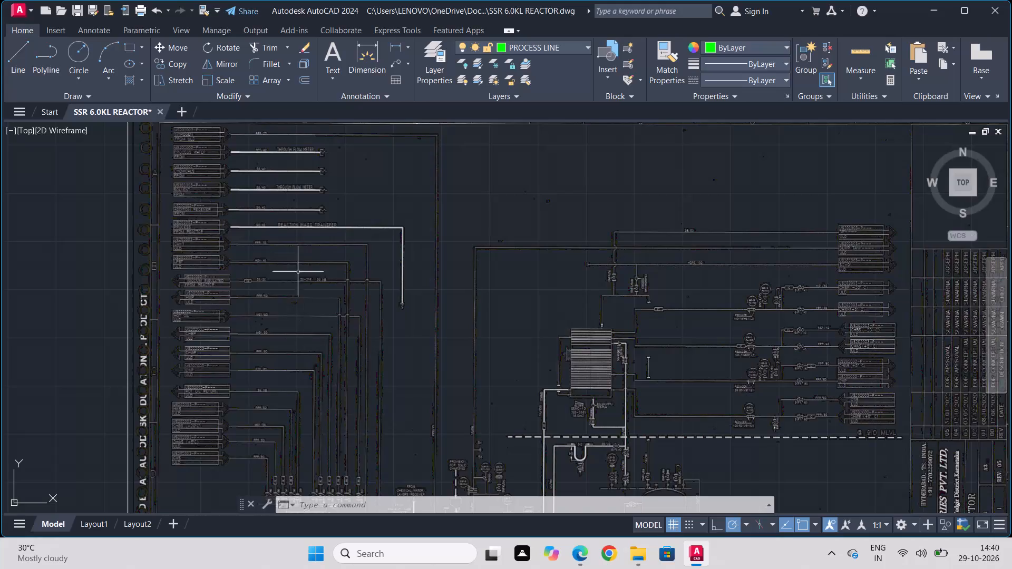
Examine the pipe lines leaving the PDF underlay's upper left-border labels, from Nitrogen down to LPST, against the new tag column.
middle_drag(276, 176, 342, 272)
scroll(312, 247, up, 5)
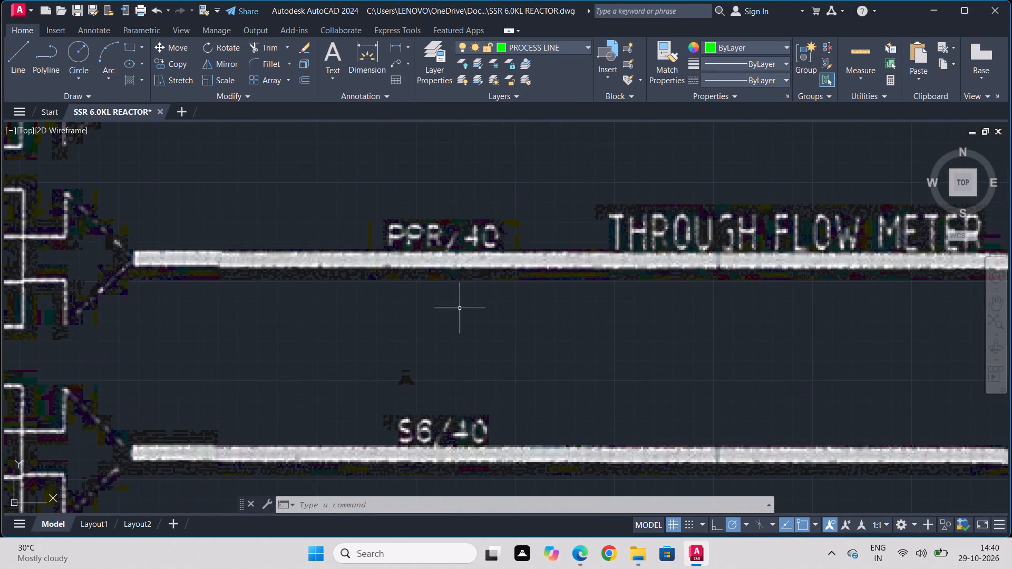
scroll(484, 326, down, 2)
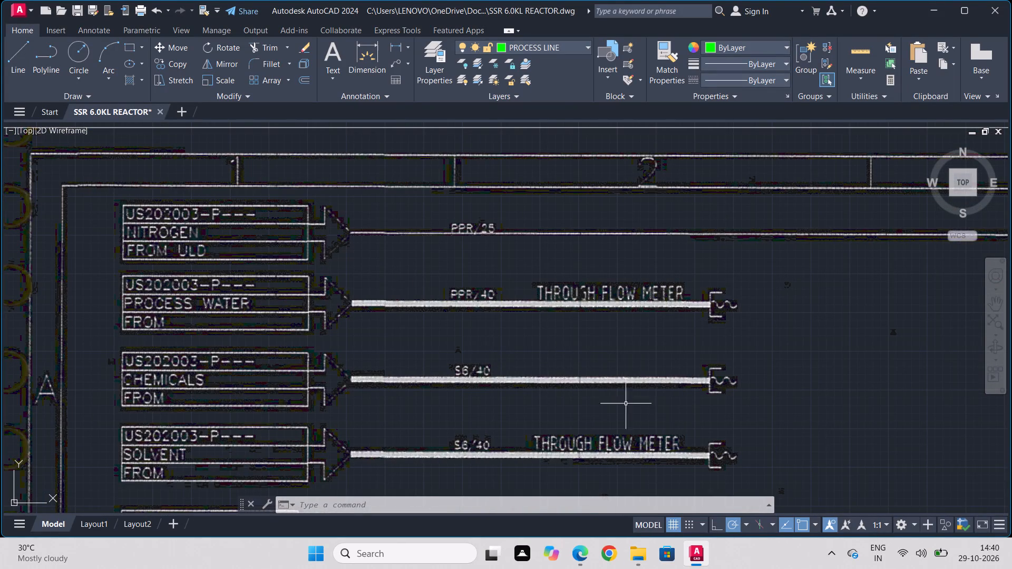
scroll(645, 421, down, 1)
middle_drag(514, 410, 345, 207)
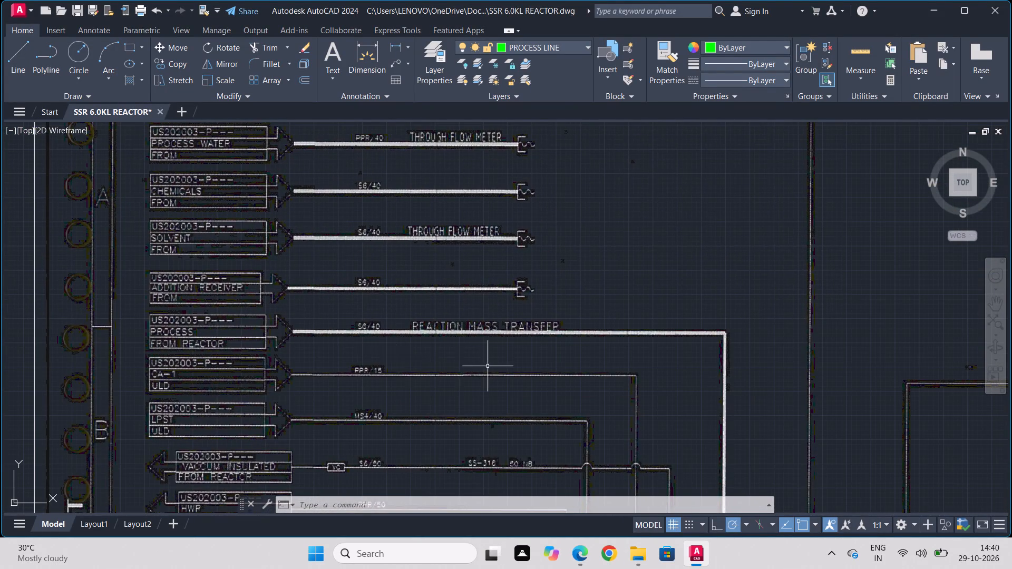
scroll(496, 367, down, 2)
middle_drag(496, 367, 288, 171)
scroll(341, 229, down, 1)
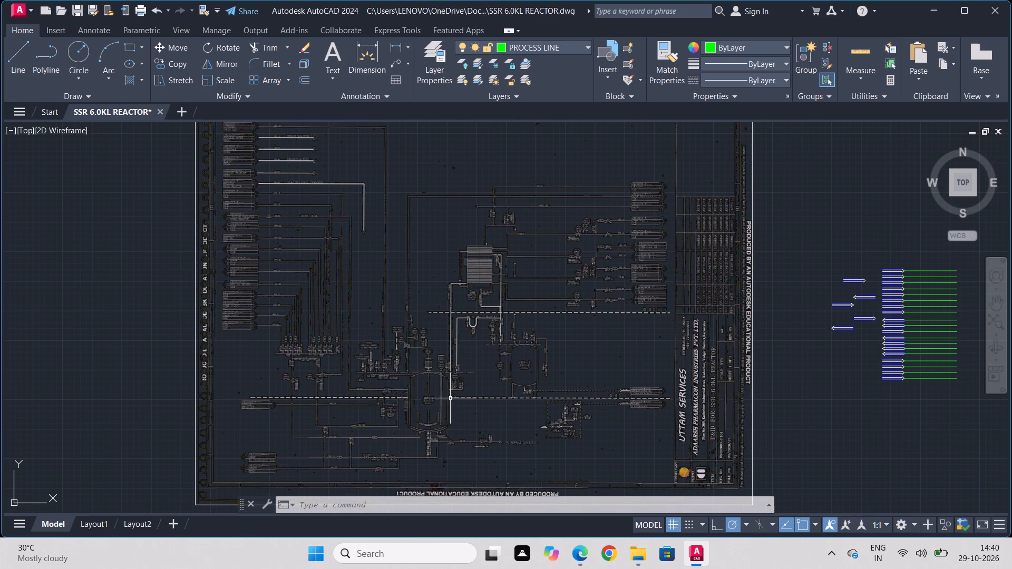
middle_drag(453, 399, 187, 365)
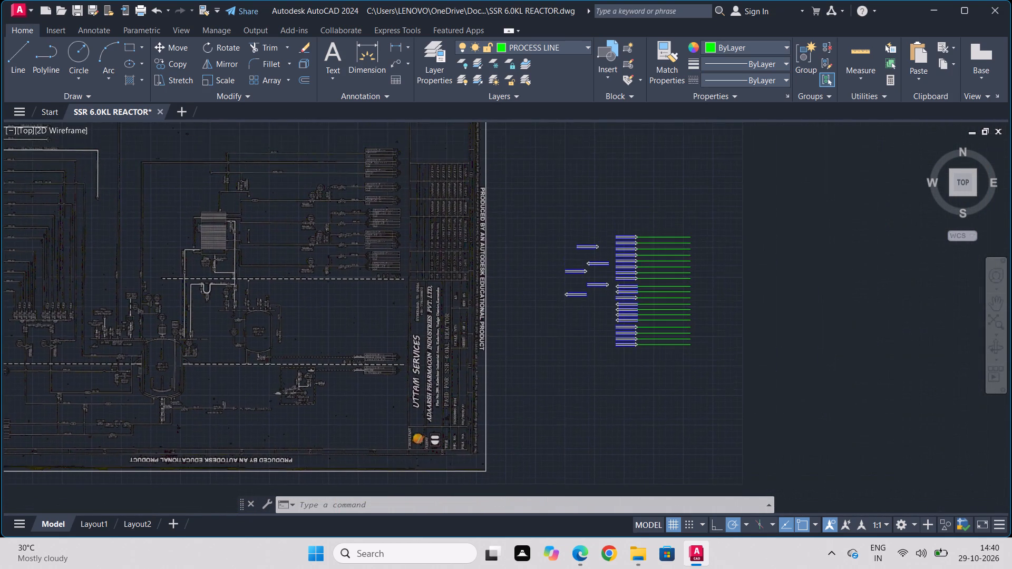
Examine the underlay's S6/40 U-loop piping and the valves and instruments along the top of the 6.0KL reactor, through to the dip pipe.
scroll(411, 345, up, 2)
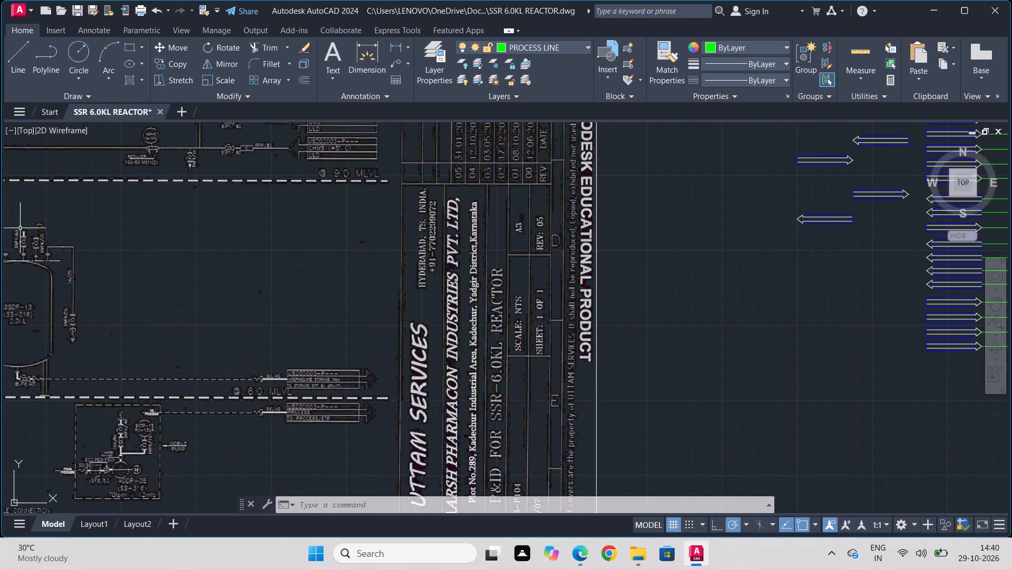
middle_drag(16, 226, 465, 299)
scroll(316, 295, up, 4)
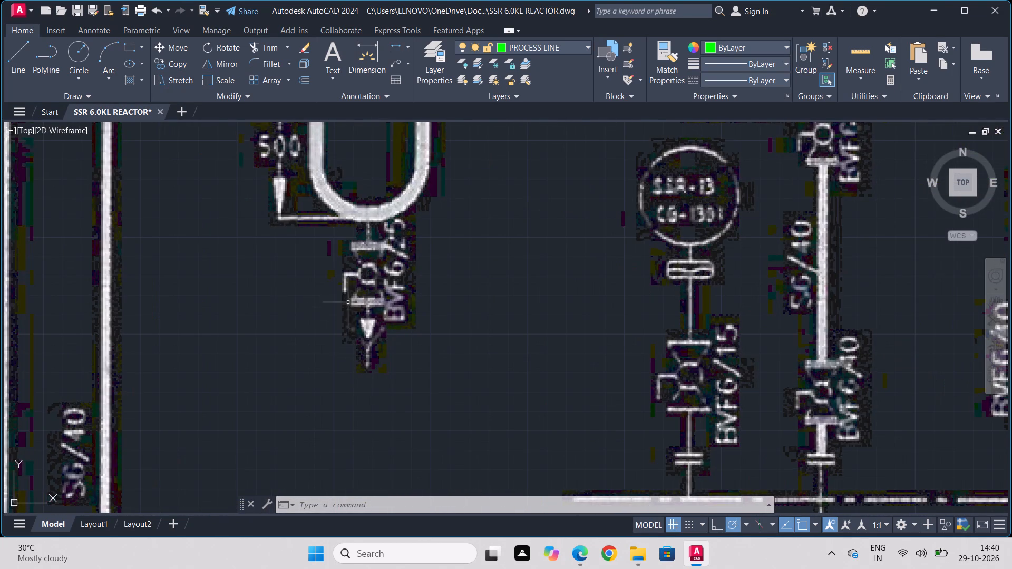
scroll(348, 302, down, 1)
scroll(391, 321, down, 1)
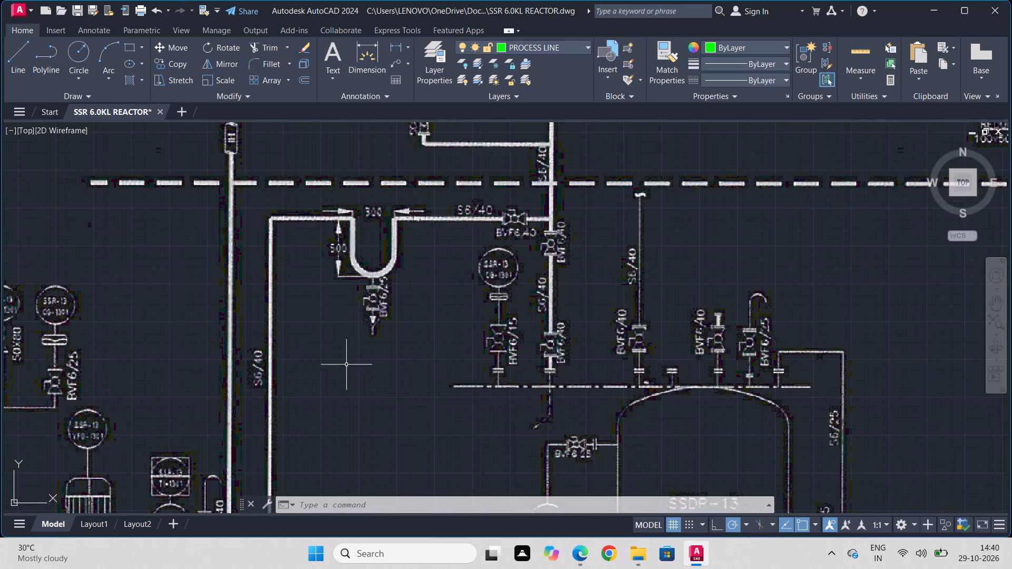
middle_drag(307, 390, 435, 256)
scroll(394, 279, up, 2)
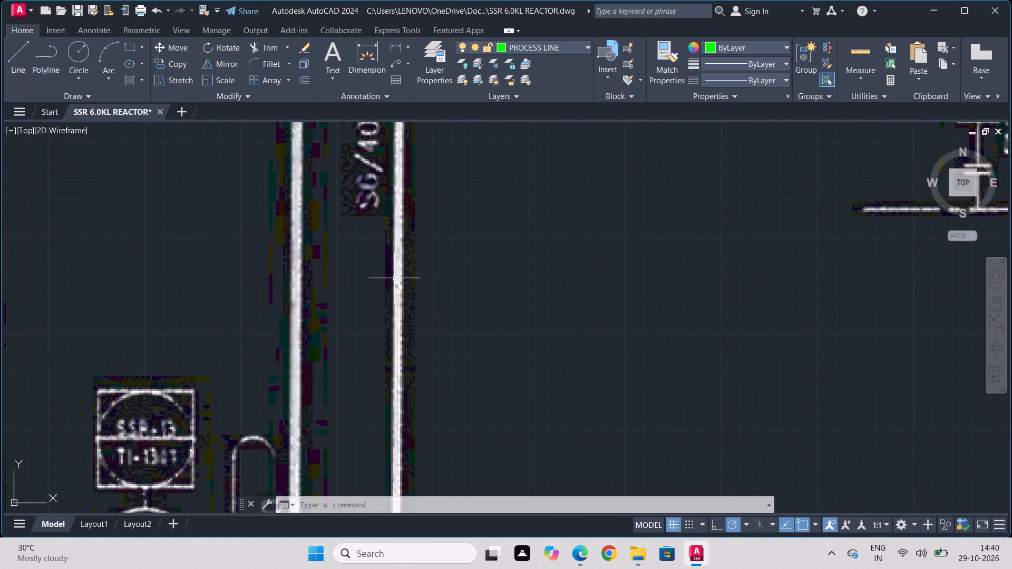
scroll(394, 278, down, 3)
scroll(355, 374, up, 2)
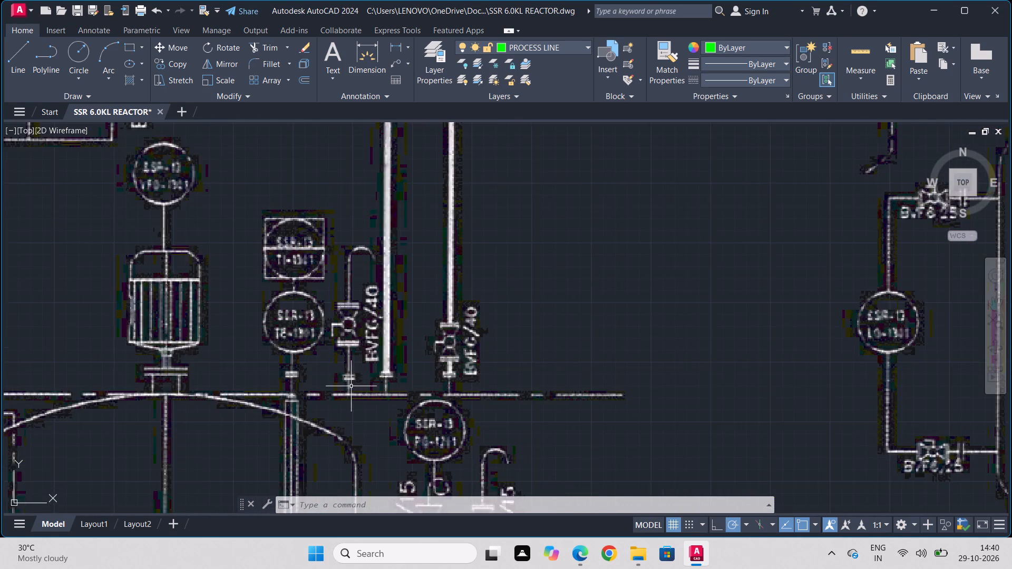
scroll(351, 386, up, 1)
scroll(412, 381, down, 2)
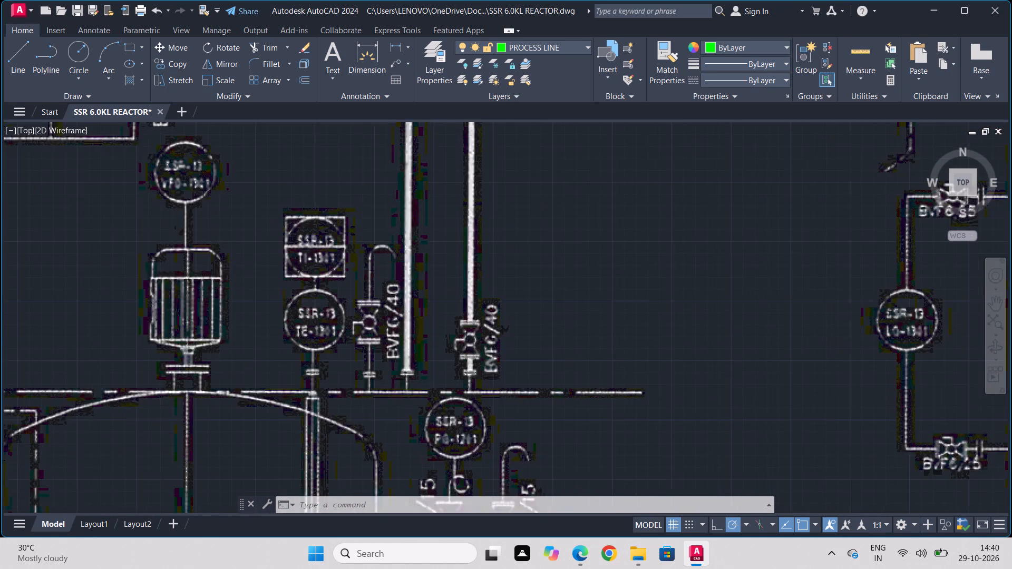
middle_drag(164, 307, 329, 308)
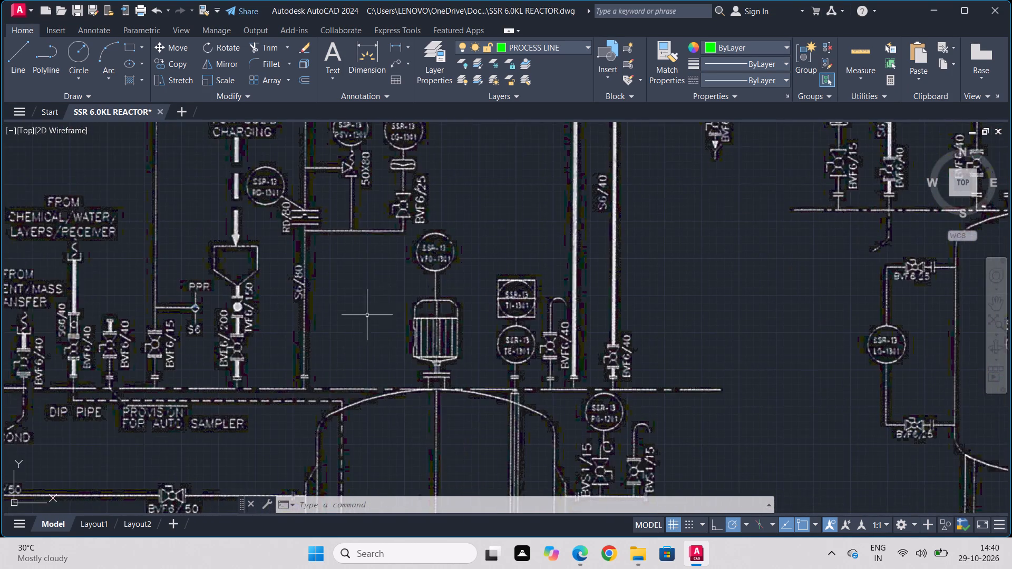
scroll(191, 330, down, 1)
middle_drag(171, 332, 375, 316)
middle_drag(266, 352, 387, 330)
scroll(399, 323, up, 4)
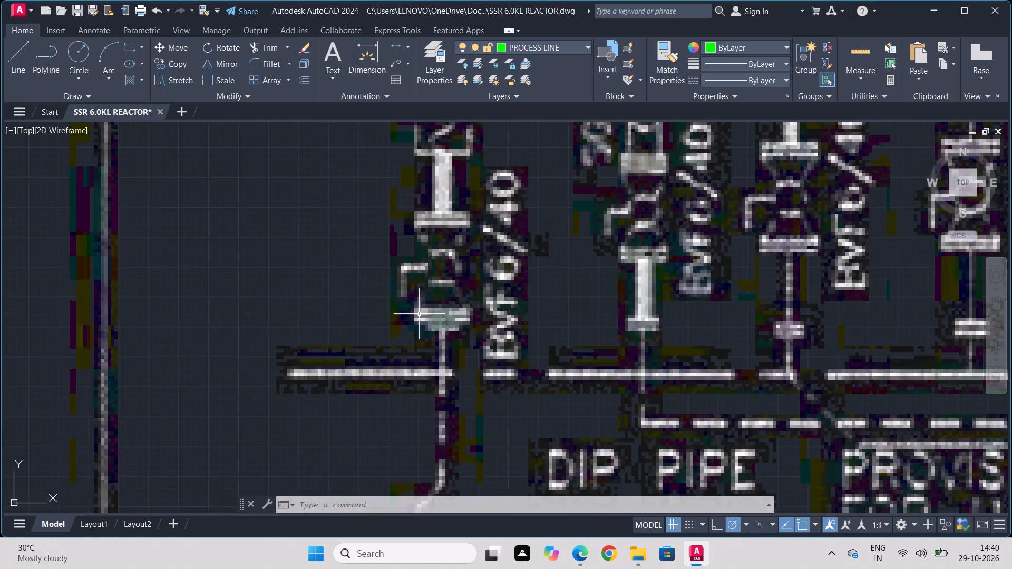
scroll(387, 325, down, 3)
scroll(276, 335, down, 2)
Examine the underlay's lower-left Nitrogen, condensate and utility drain lines and the piping beneath the reactor, then return to the new tag column.
middle_drag(263, 341, 447, 258)
scroll(319, 281, up, 2)
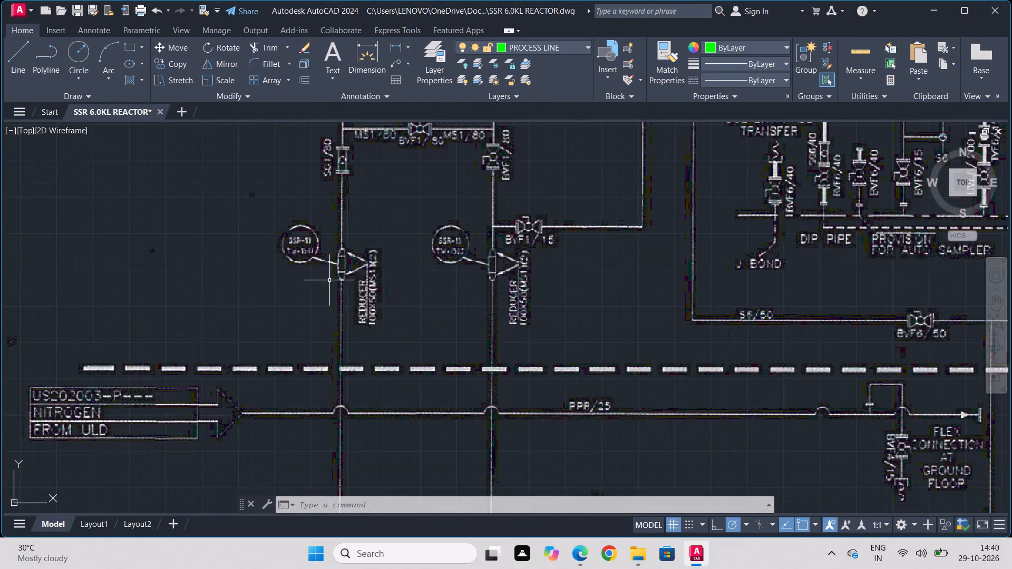
scroll(462, 287, down, 2)
scroll(328, 348, up, 3)
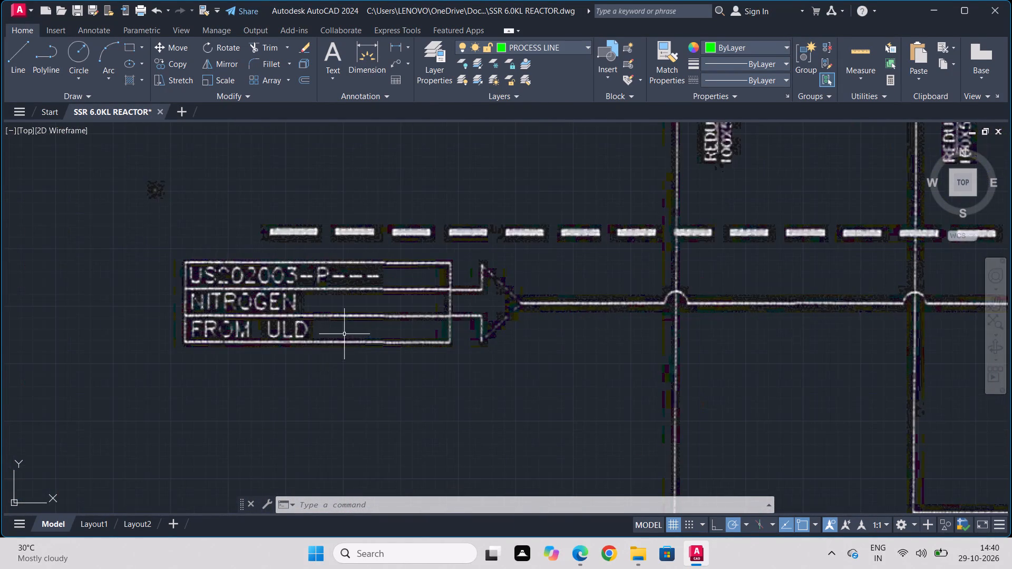
scroll(345, 333, down, 2)
scroll(422, 328, down, 1)
middle_drag(602, 364, 510, 256)
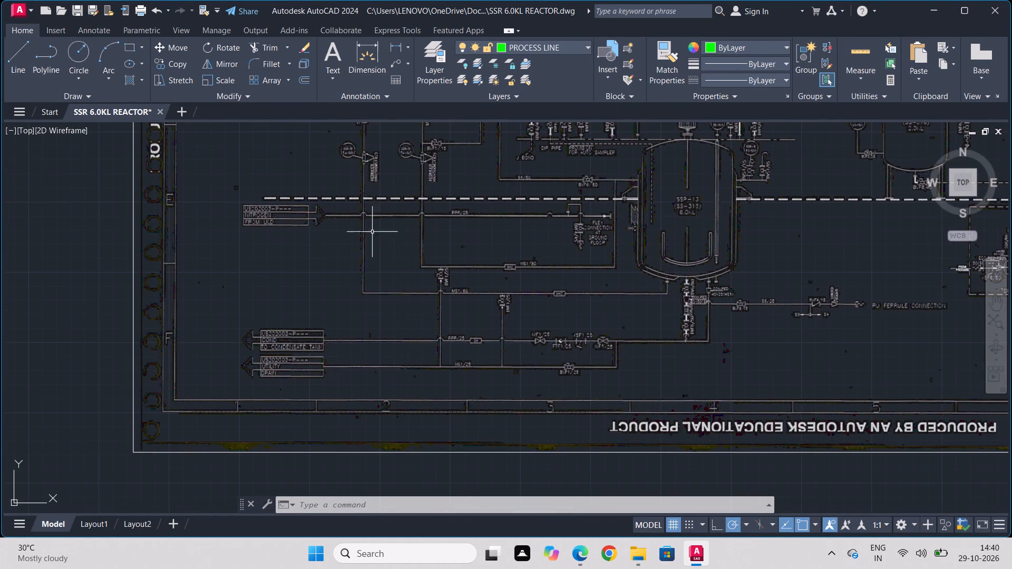
middle_drag(815, 326, 633, 340)
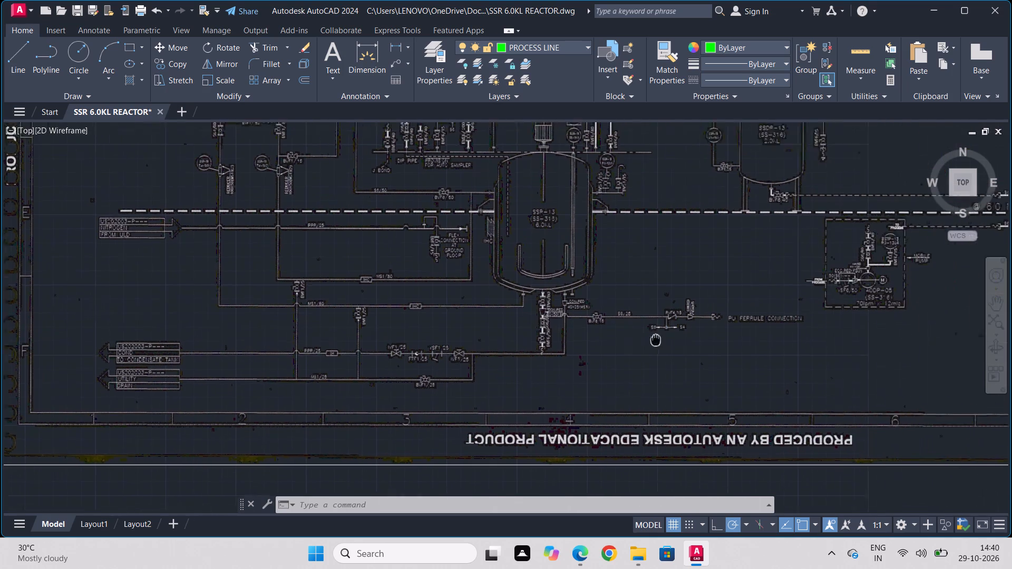
middle_drag(633, 340, 612, 342)
scroll(465, 339, up, 3)
scroll(739, 284, down, 4)
middle_drag(792, 292, 182, 431)
scroll(346, 341, down, 1)
middle_drag(462, 286, 61, 385)
scroll(265, 375, up, 3)
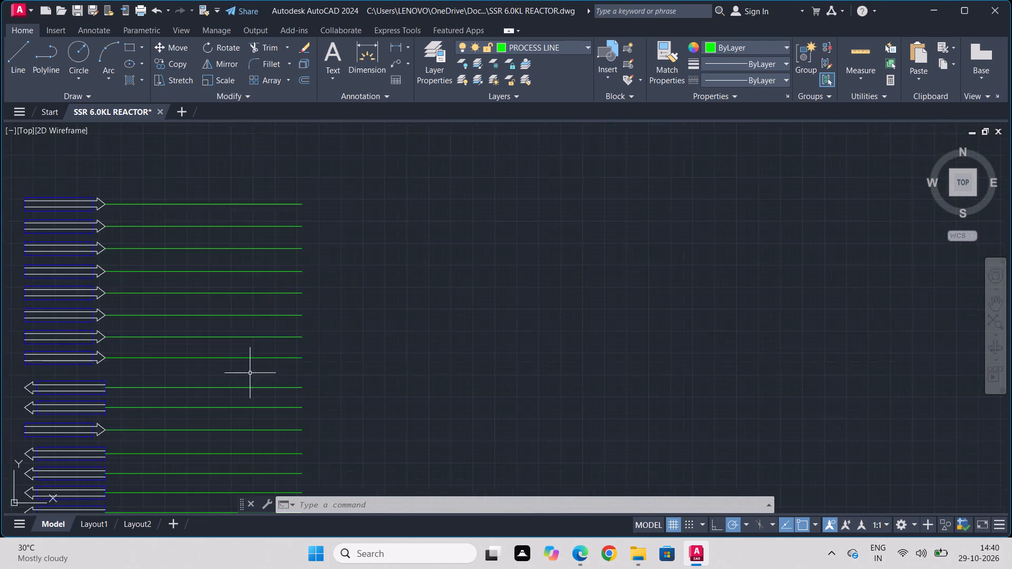
middle_drag(289, 332, 469, 281)
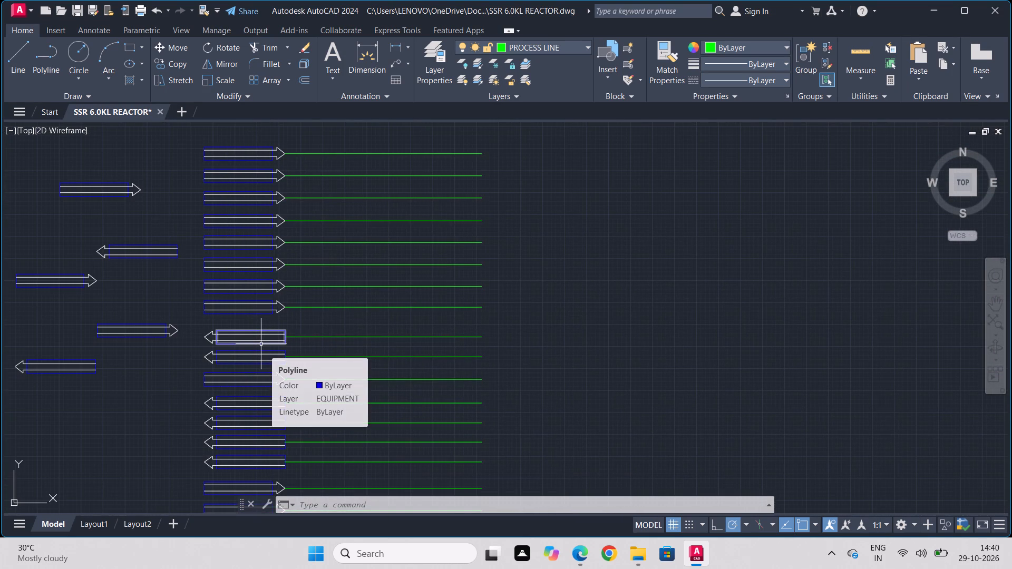
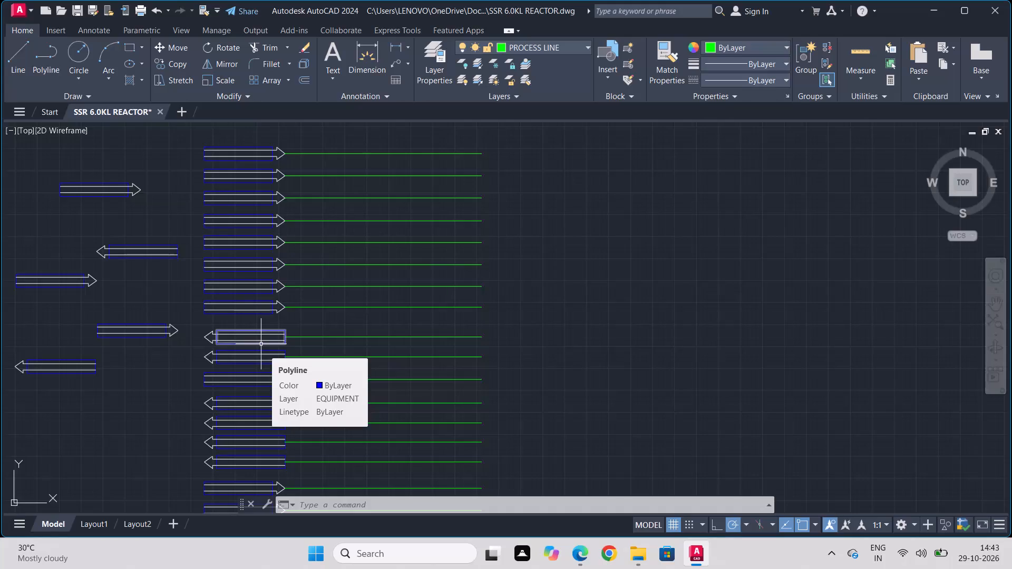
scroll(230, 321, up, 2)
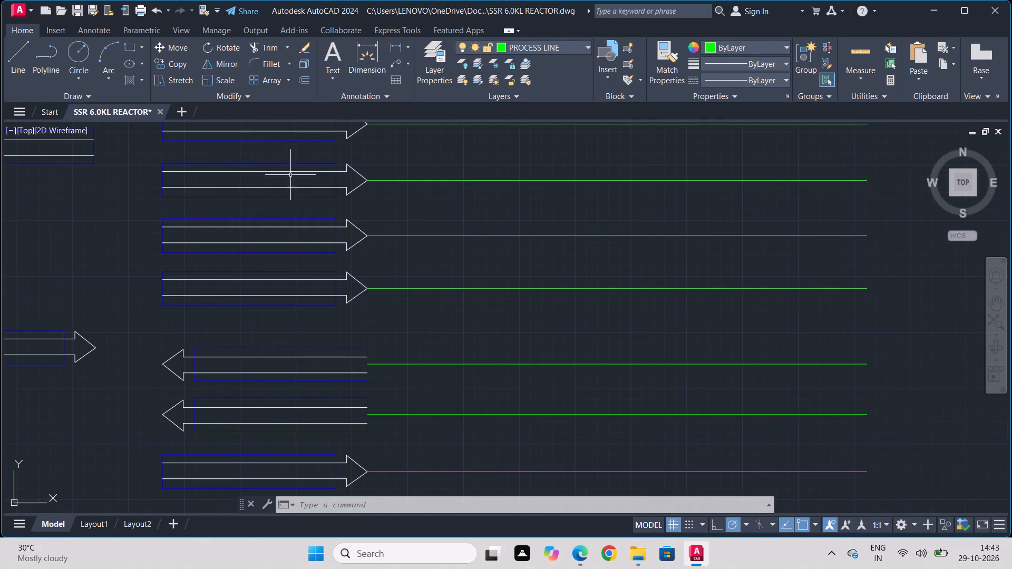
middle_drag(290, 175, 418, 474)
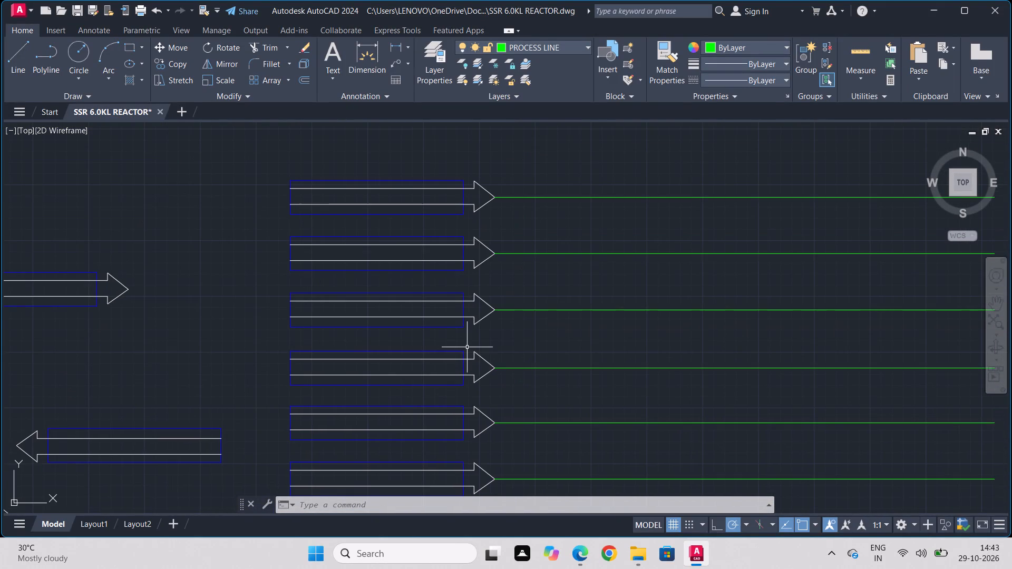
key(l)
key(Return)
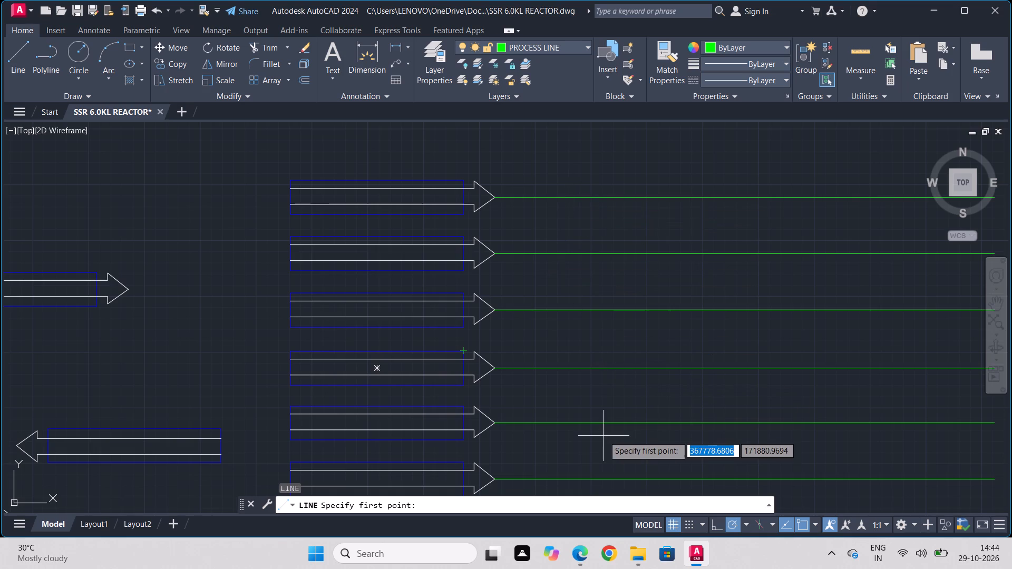
Switch to File Explorer and open the recent PDF named AUTOCAD PRACTICE FILE.
click(640, 561)
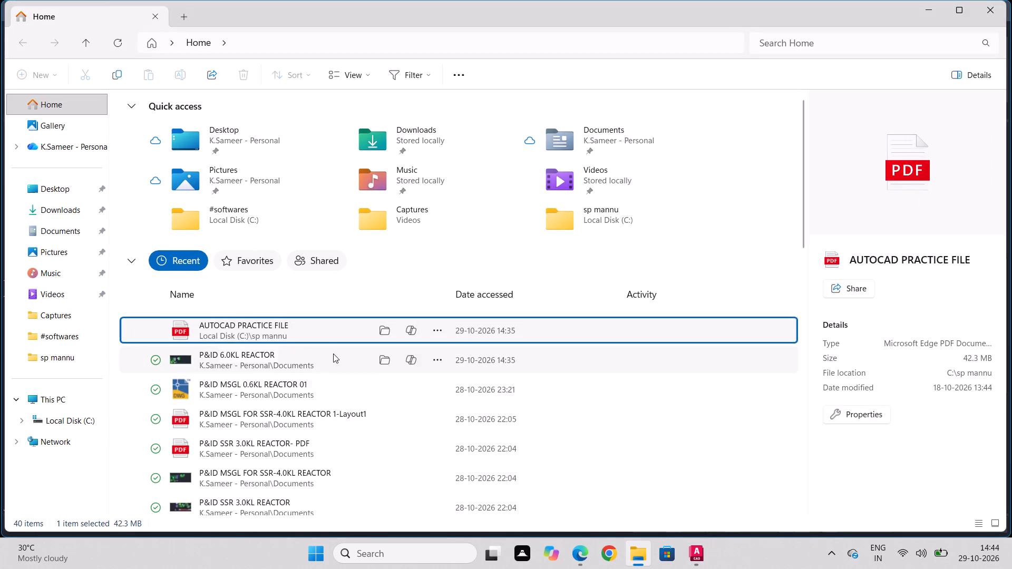
double_click(321, 337)
double_click(286, 327)
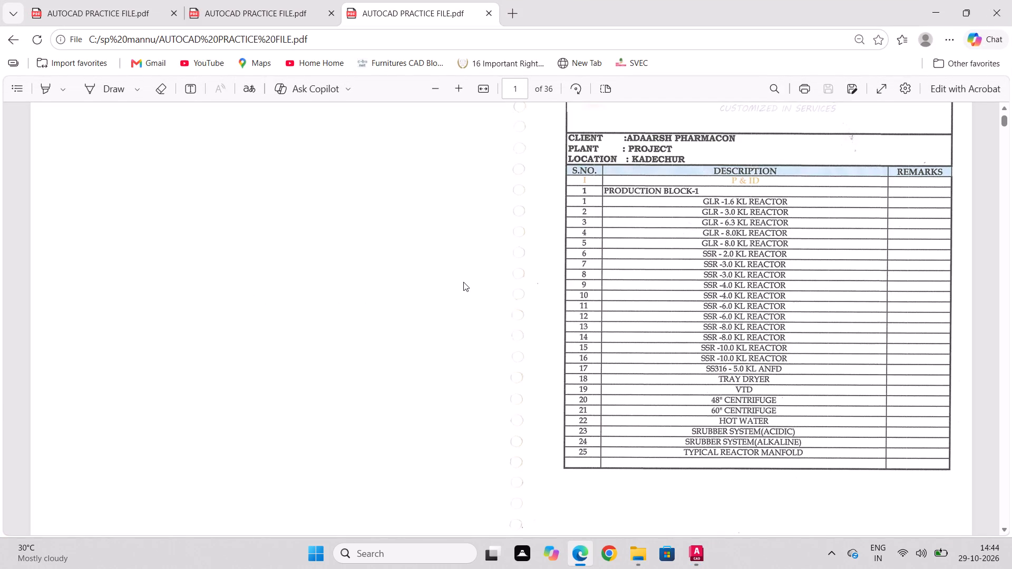
Look through the practice PDF from the drawing index past the smaller reactor sheets to the P&ID sheets for the SSR-6.0KL reactor.
scroll(466, 282, down, 2)
scroll(468, 286, up, 2)
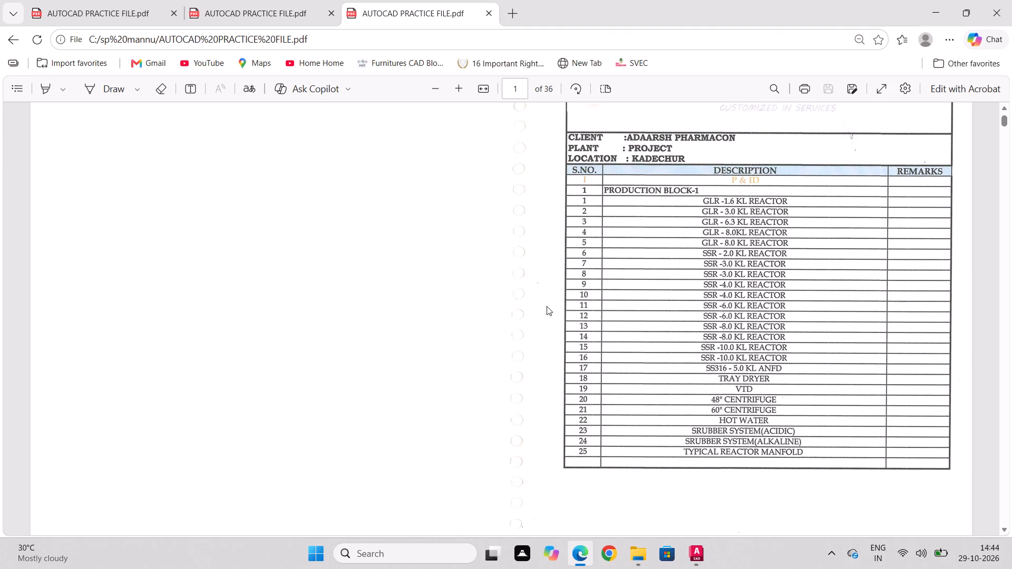
scroll(488, 310, down, 4)
scroll(383, 350, up, 1)
scroll(377, 353, down, 4)
scroll(377, 353, up, 1)
scroll(377, 353, down, 2)
scroll(377, 353, up, 1)
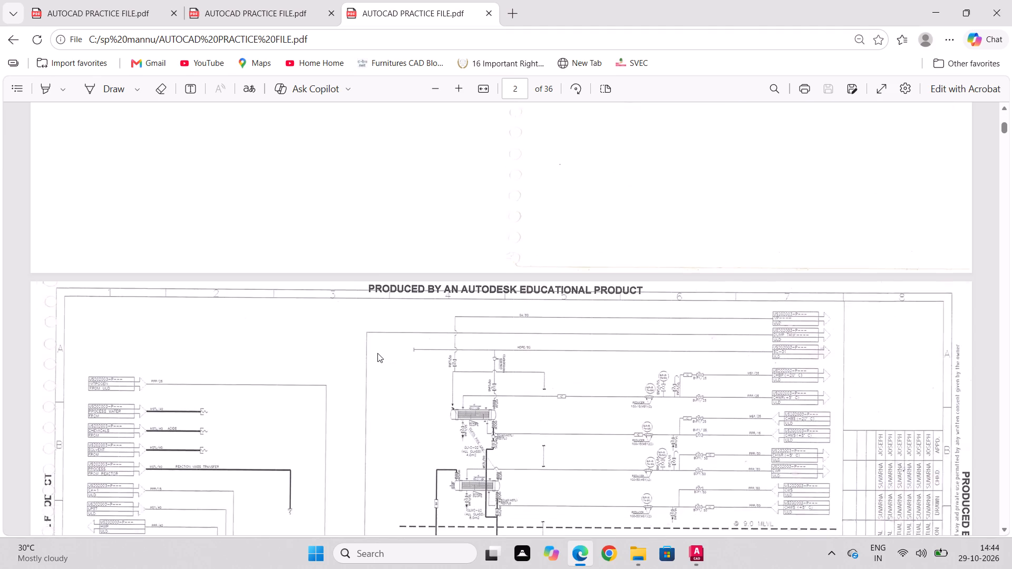
scroll(377, 353, down, 1)
scroll(377, 353, up, 2)
scroll(416, 342, down, 4)
scroll(393, 225, down, 11)
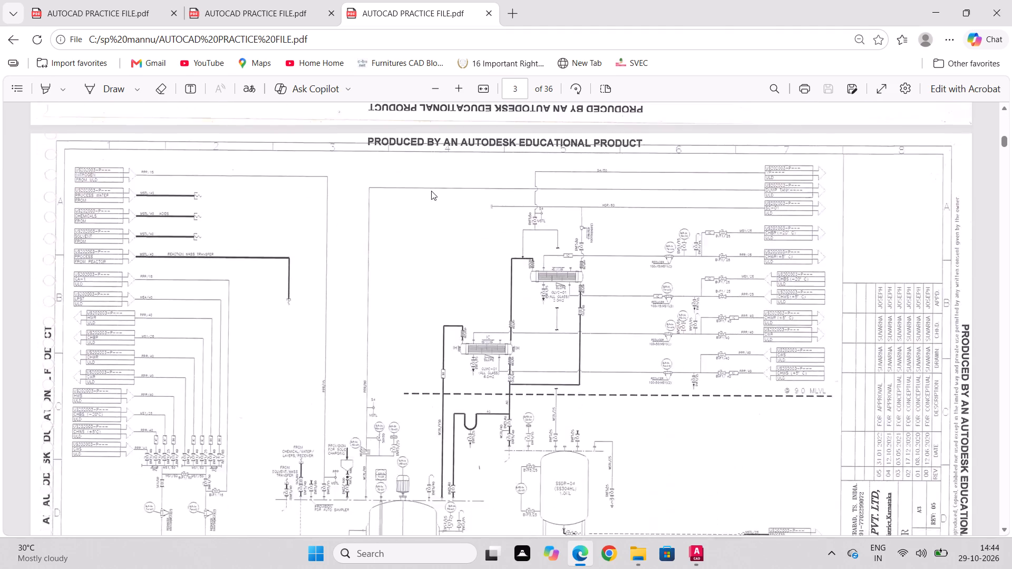
scroll(431, 191, down, 7)
scroll(431, 191, up, 1)
scroll(431, 191, down, 18)
scroll(431, 191, up, 1)
middle_click(431, 191)
scroll(431, 191, down, 2)
scroll(431, 191, up, 1)
scroll(431, 191, down, 1)
scroll(431, 191, up, 2)
scroll(431, 191, down, 1)
scroll(431, 191, up, 1)
scroll(431, 191, down, 1)
scroll(431, 191, up, 2)
scroll(431, 191, down, 20)
scroll(431, 191, down, 1)
middle_click(431, 191)
scroll(369, 395, down, 3)
scroll(369, 395, up, 1)
scroll(369, 395, down, 12)
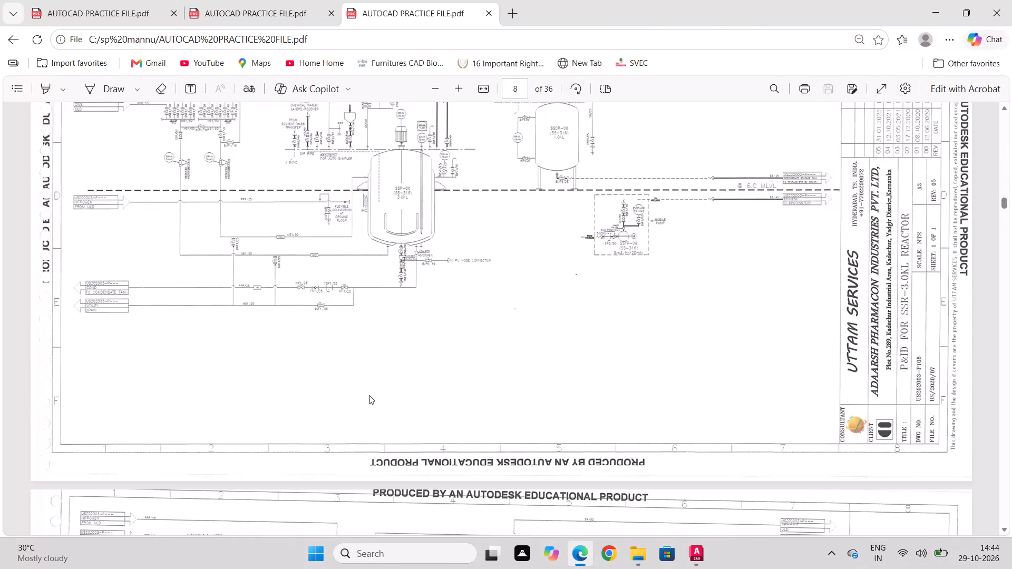
scroll(369, 395, down, 8)
scroll(369, 395, up, 1)
scroll(369, 395, down, 1)
scroll(369, 395, up, 1)
scroll(369, 395, down, 4)
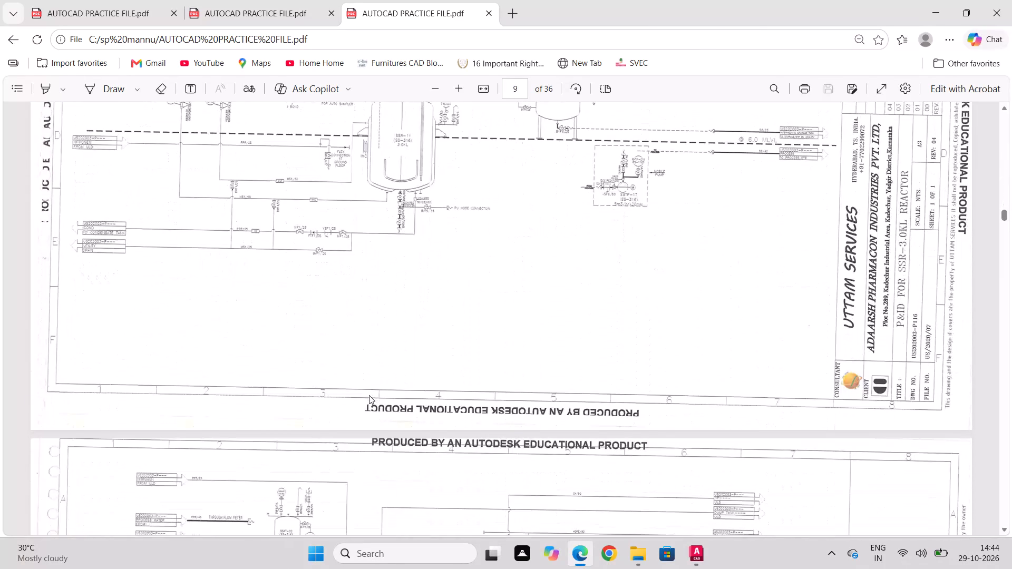
scroll(369, 395, down, 11)
scroll(369, 395, up, 1)
scroll(369, 395, down, 2)
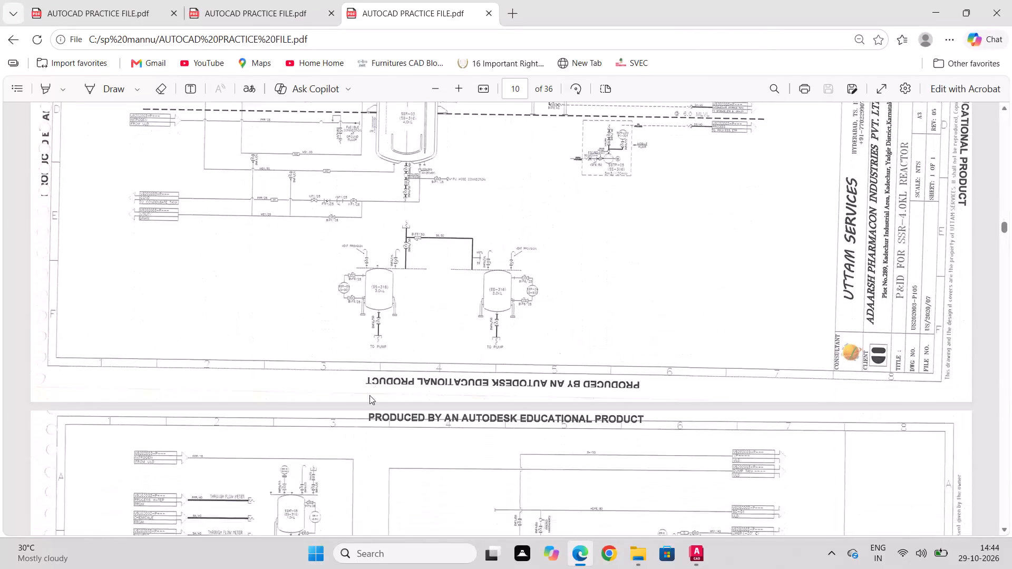
scroll(369, 395, down, 9)
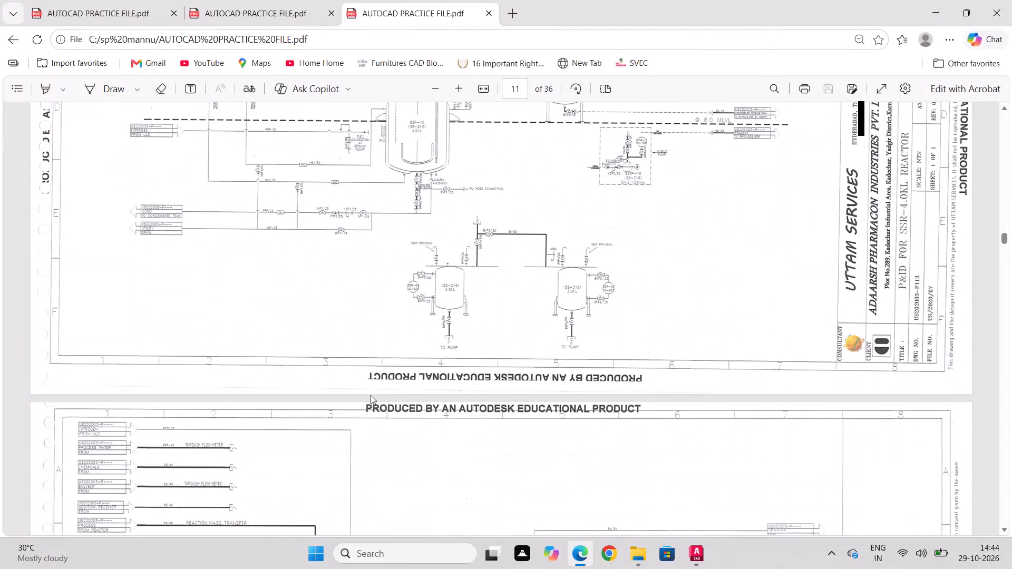
scroll(371, 395, down, 6)
scroll(371, 395, up, 1)
scroll(371, 395, down, 4)
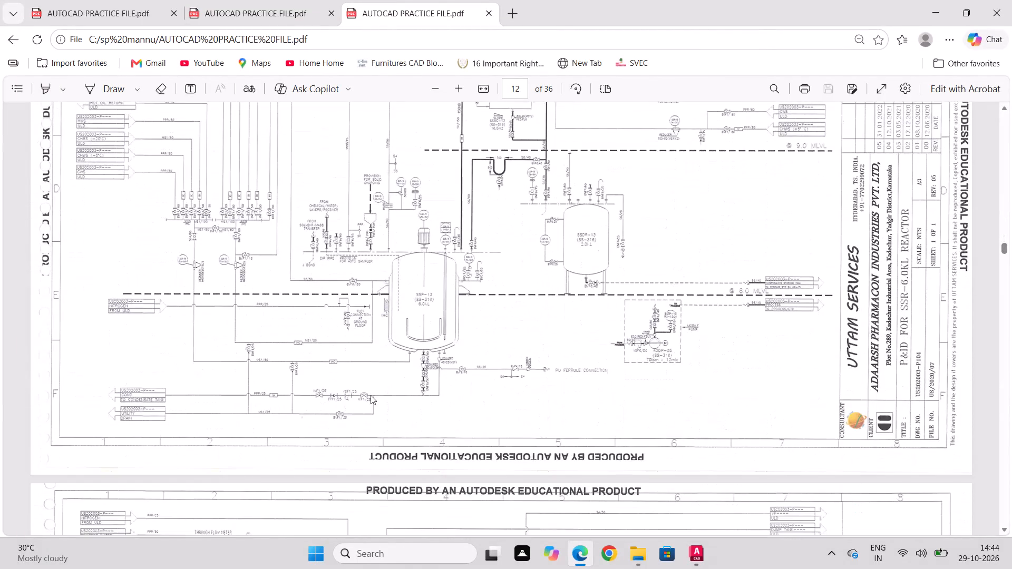
scroll(371, 395, down, 8)
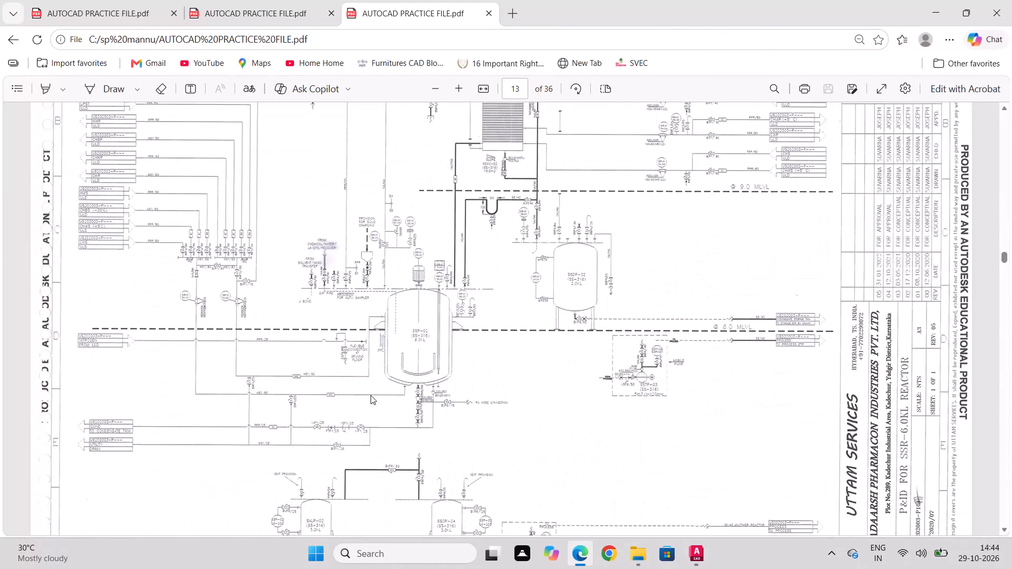
Examine the second SSR-6.0KL reactor P&ID sheet on page 13 against the SSR-8.0KL sheet that follows it.
scroll(371, 395, down, 9)
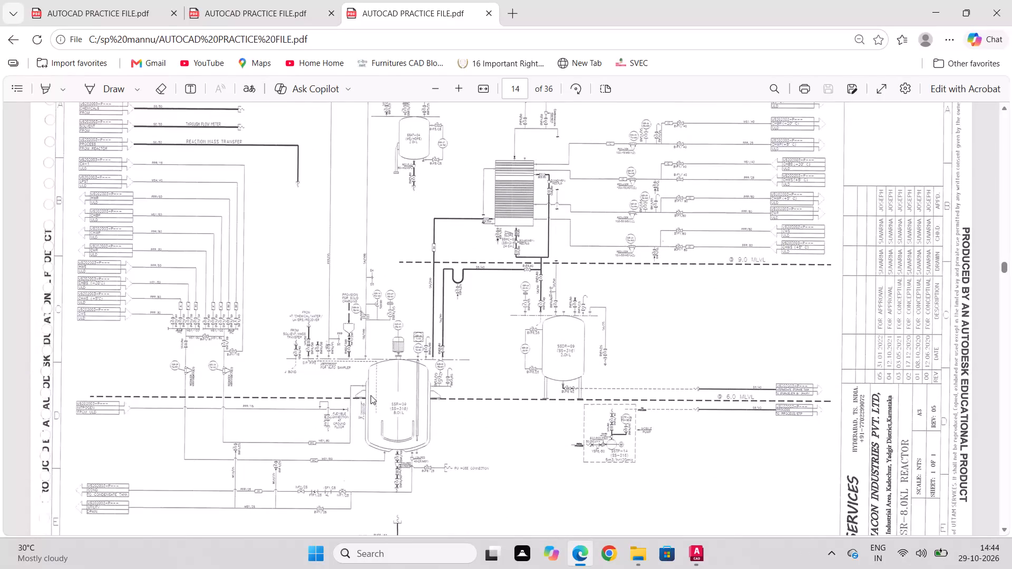
scroll(371, 395, down, 3)
scroll(371, 395, up, 10)
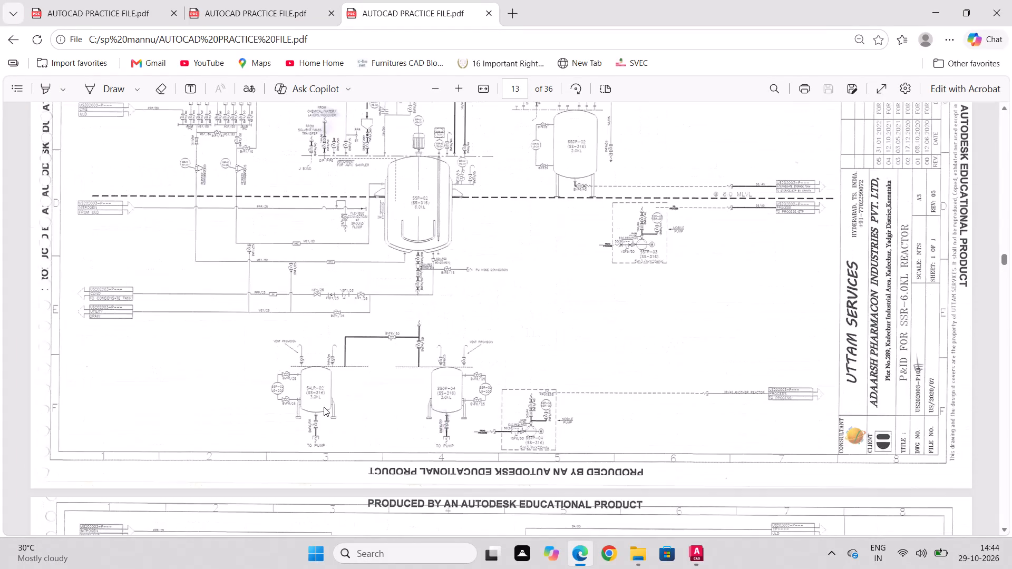
scroll(324, 407, up, 5)
scroll(324, 407, down, 1)
scroll(324, 407, up, 1)
scroll(324, 407, down, 4)
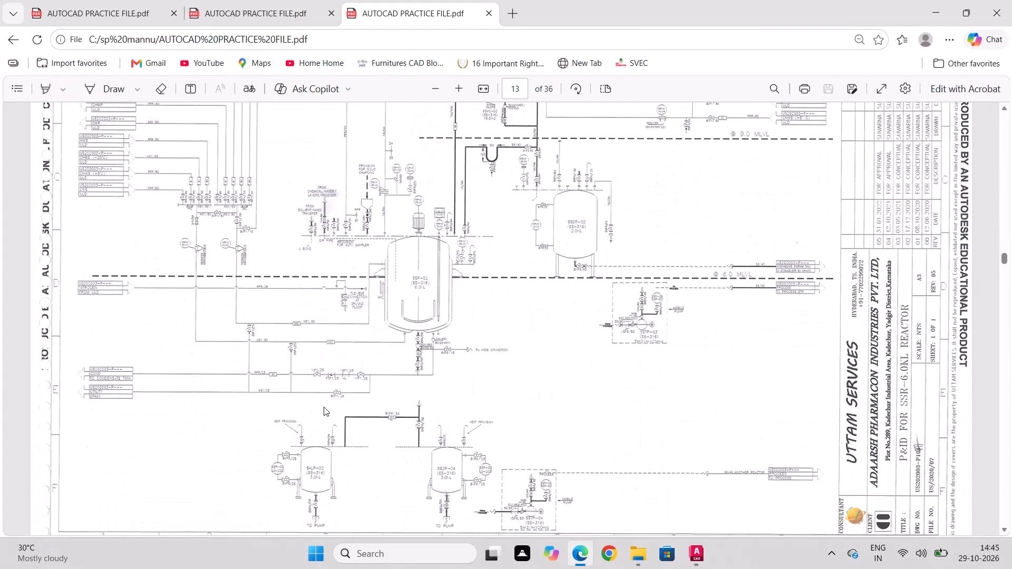
Examine the SSR-8.0KL and SSR-10.0KL reactor P&ID sheets on pages 14 to 17 of the practice PDF.
scroll(324, 407, down, 11)
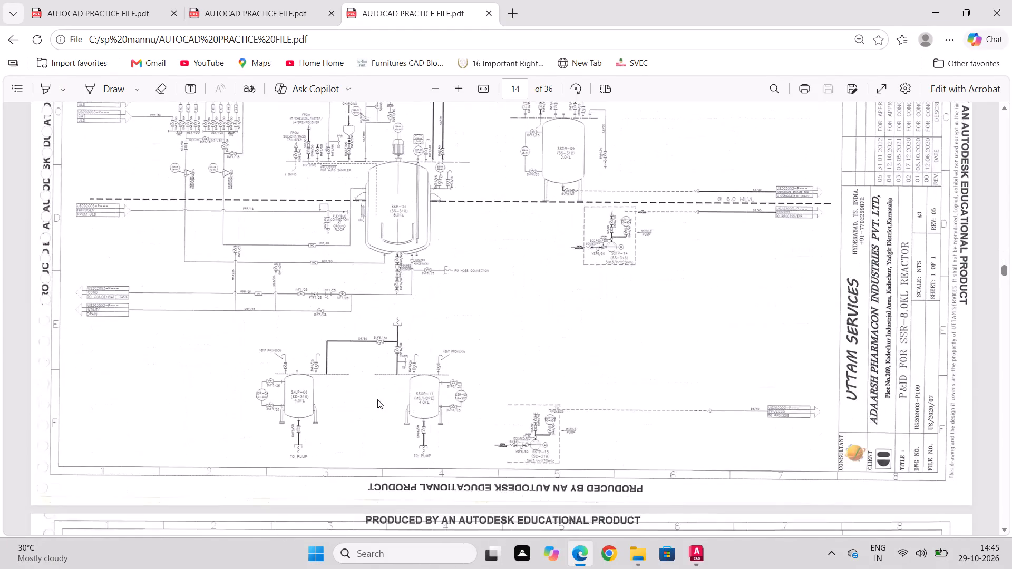
scroll(396, 399, down, 10)
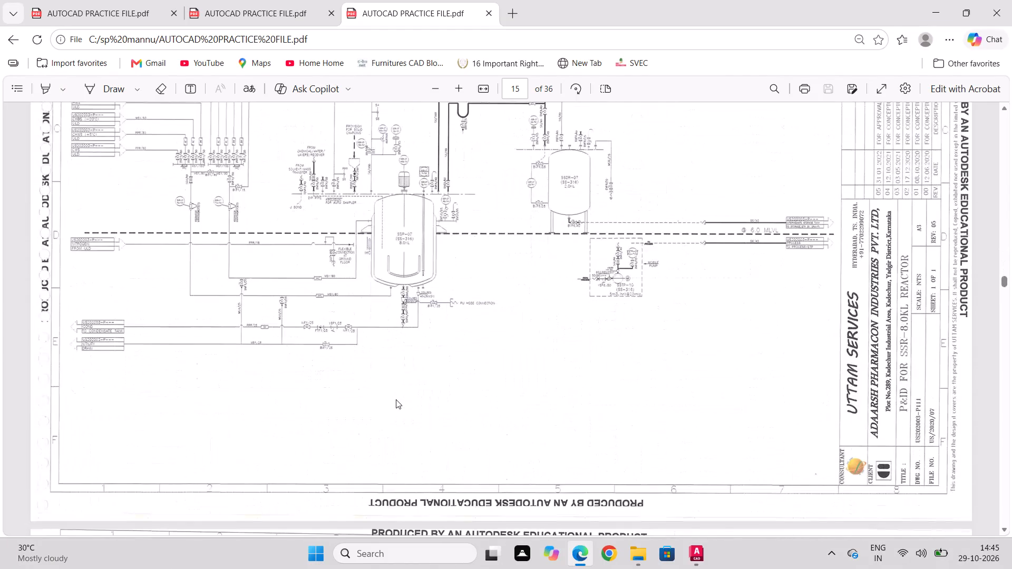
scroll(396, 399, up, 4)
scroll(396, 399, down, 3)
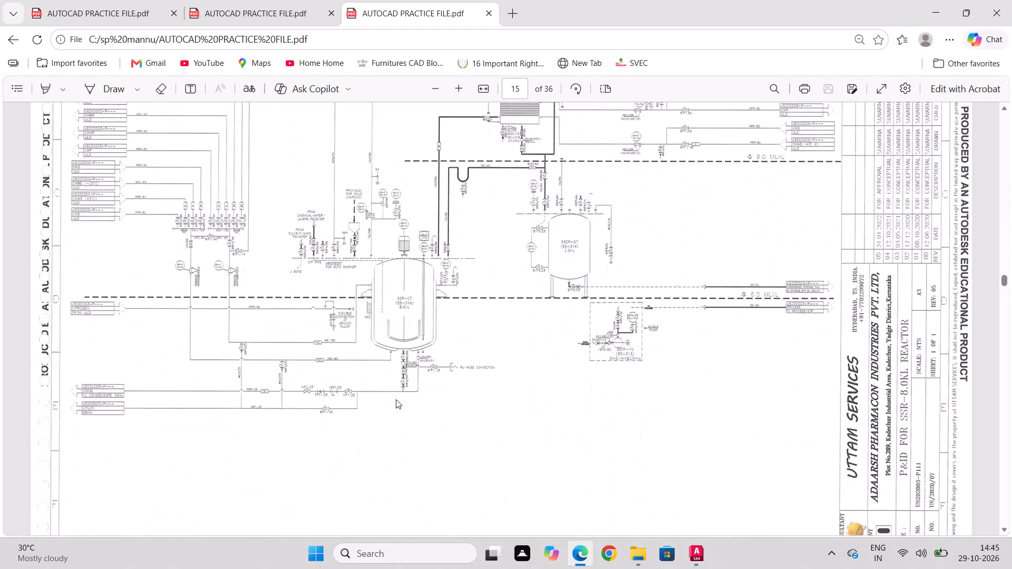
scroll(396, 399, down, 9)
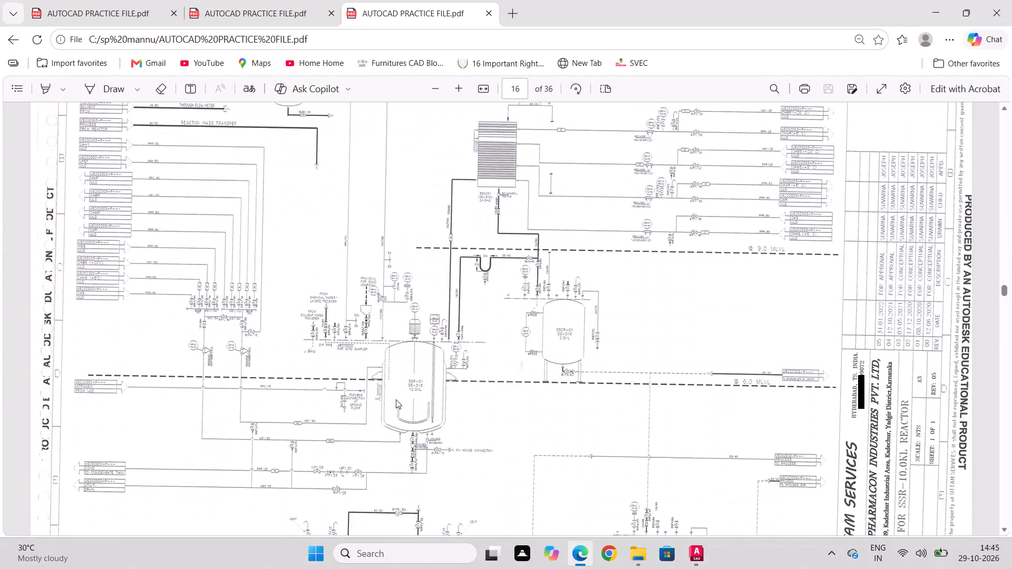
scroll(396, 399, down, 11)
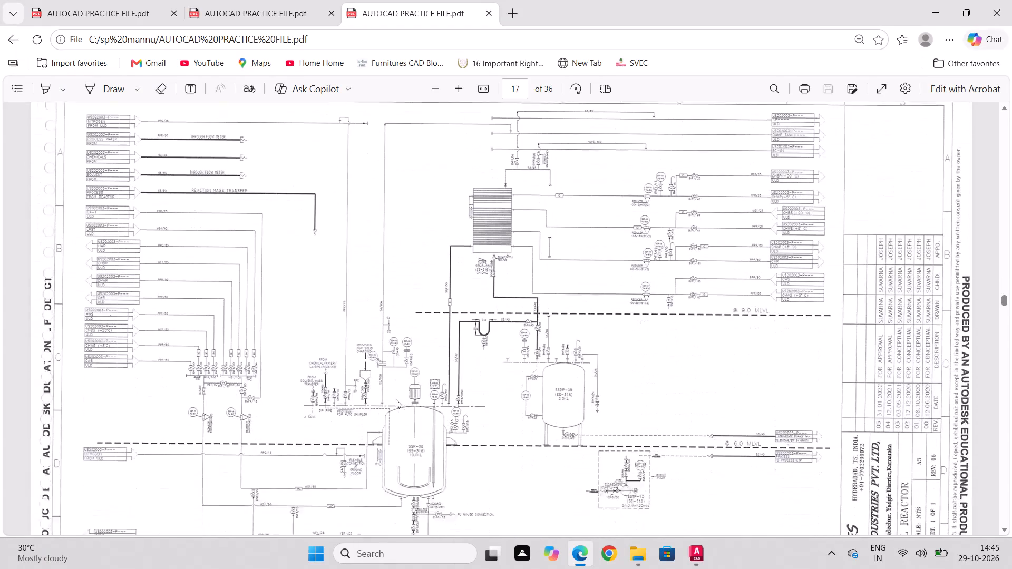
scroll(396, 399, down, 3)
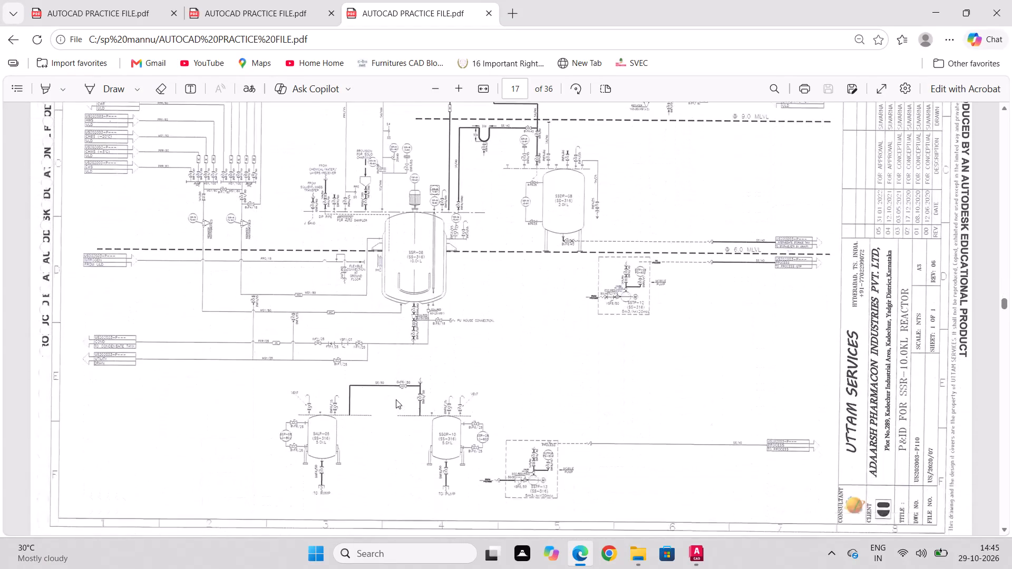
scroll(396, 399, down, 5)
scroll(391, 405, up, 3)
scroll(389, 407, down, 1)
scroll(389, 407, up, 4)
scroll(387, 407, down, 1)
scroll(387, 407, up, 2)
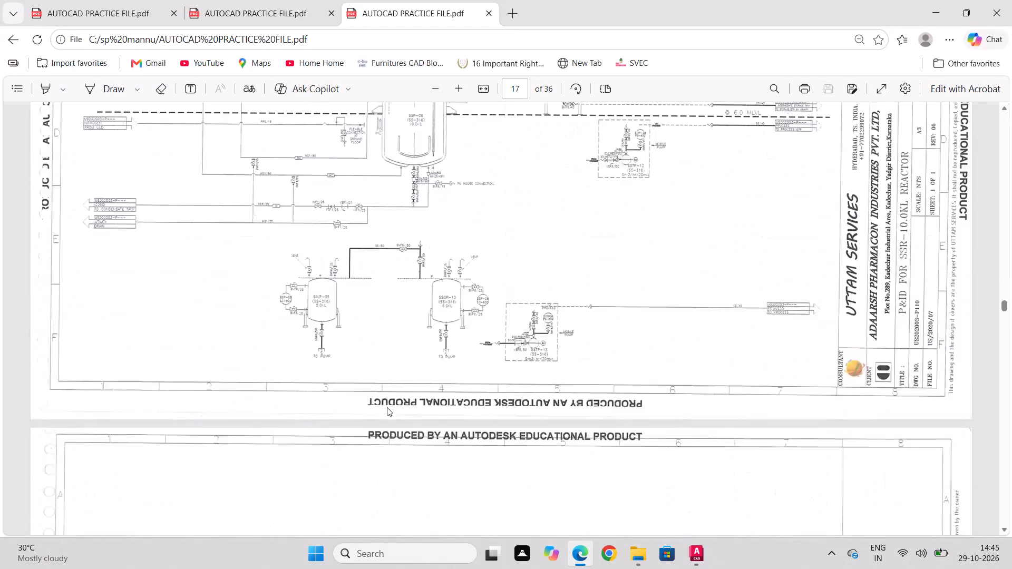
Look back through the practice PDF from the SSR-10.0KL reactor sheet on page 17 to the SSR-4.0KL sheet on page 11.
scroll(387, 407, up, 20)
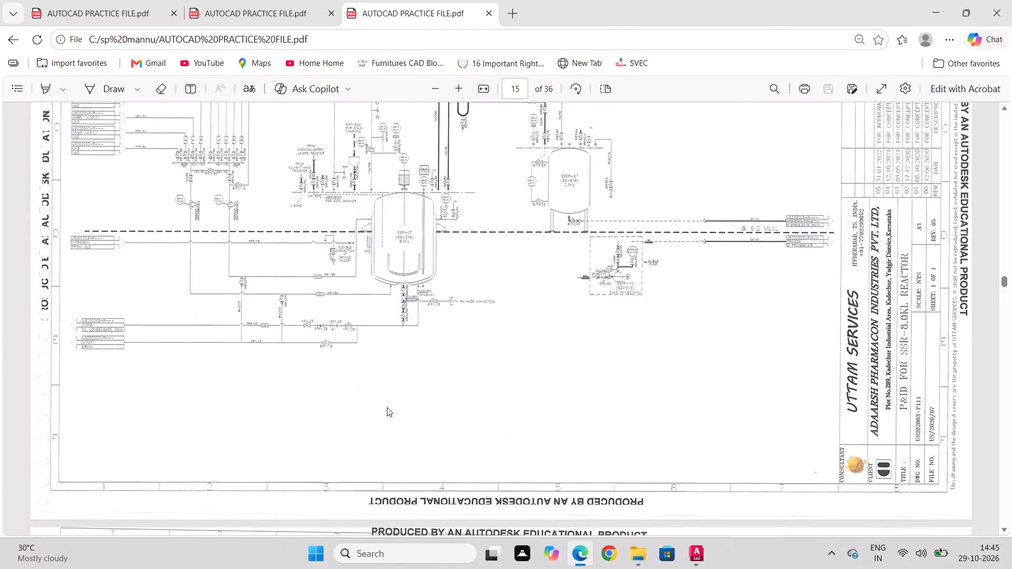
scroll(387, 407, up, 3)
scroll(387, 407, down, 1)
scroll(387, 407, up, 17)
scroll(387, 407, down, 1)
scroll(387, 407, up, 4)
scroll(387, 407, down, 1)
scroll(387, 407, up, 2)
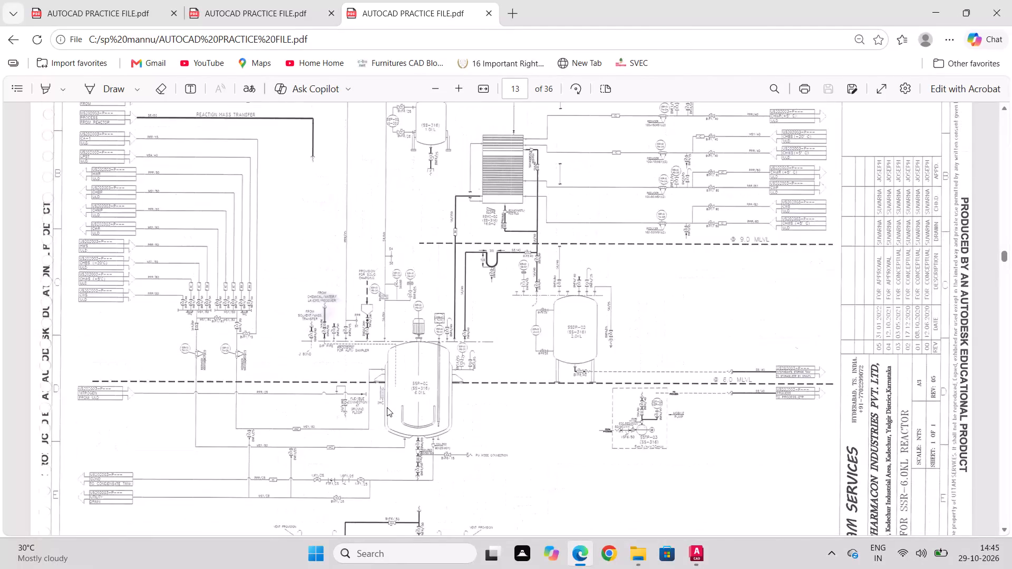
scroll(387, 407, up, 19)
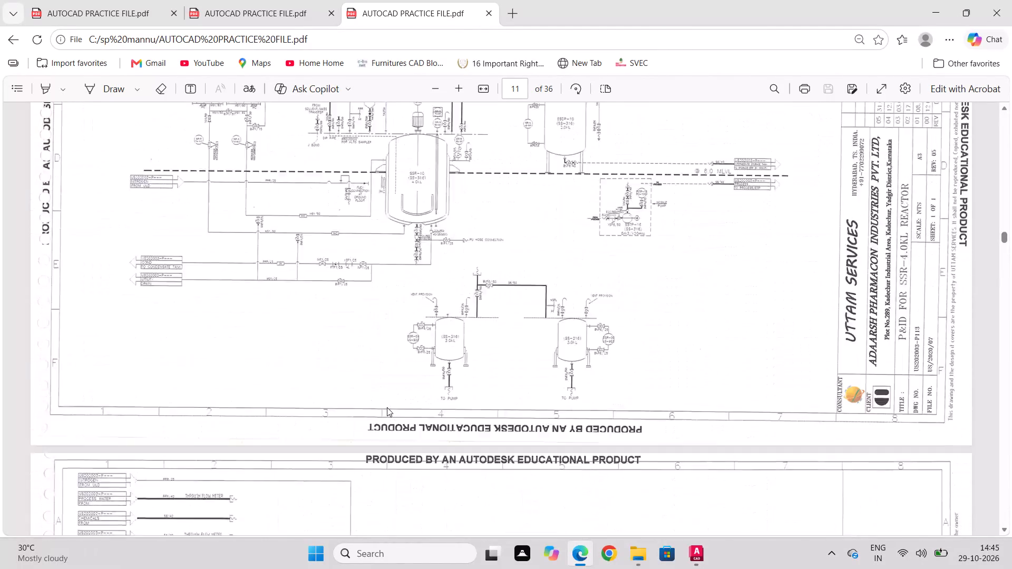
Examine the SSR-4.0KL reactor P&ID sheets on pages 11 and 10 and the SSR-3.0KL sheet on page 9.
scroll(387, 407, up, 1)
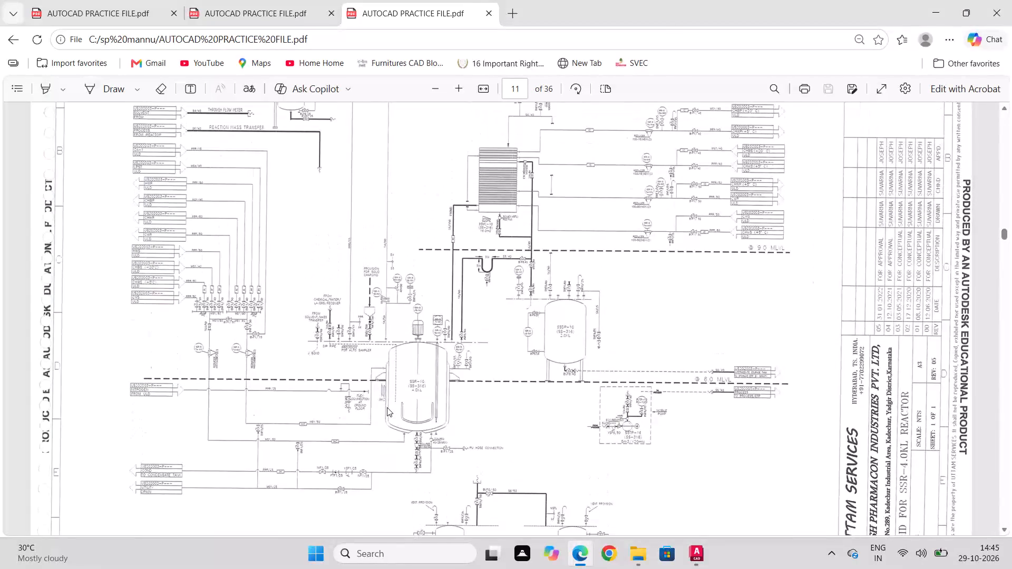
scroll(387, 407, up, 1)
scroll(387, 407, down, 2)
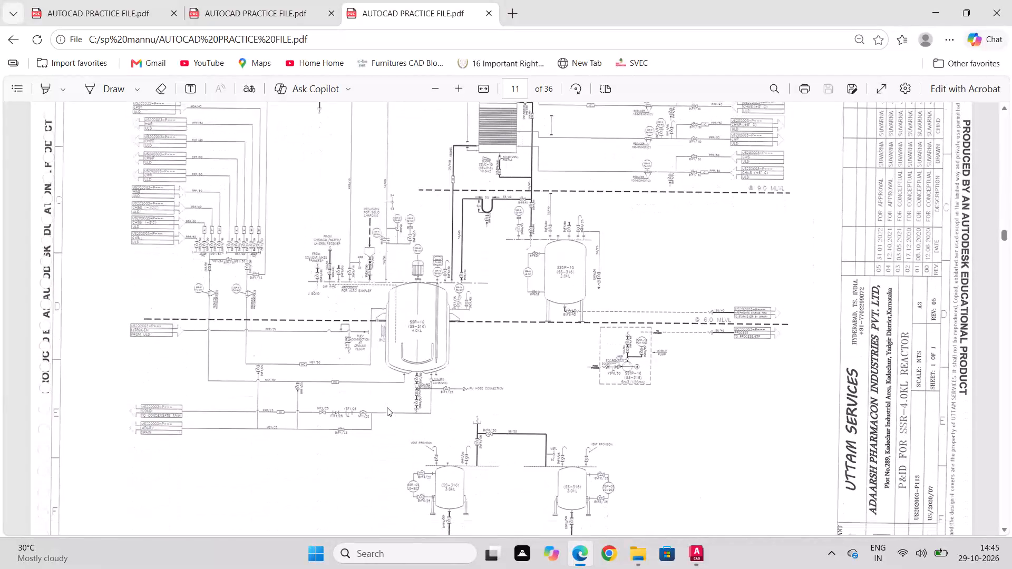
scroll(387, 407, up, 2)
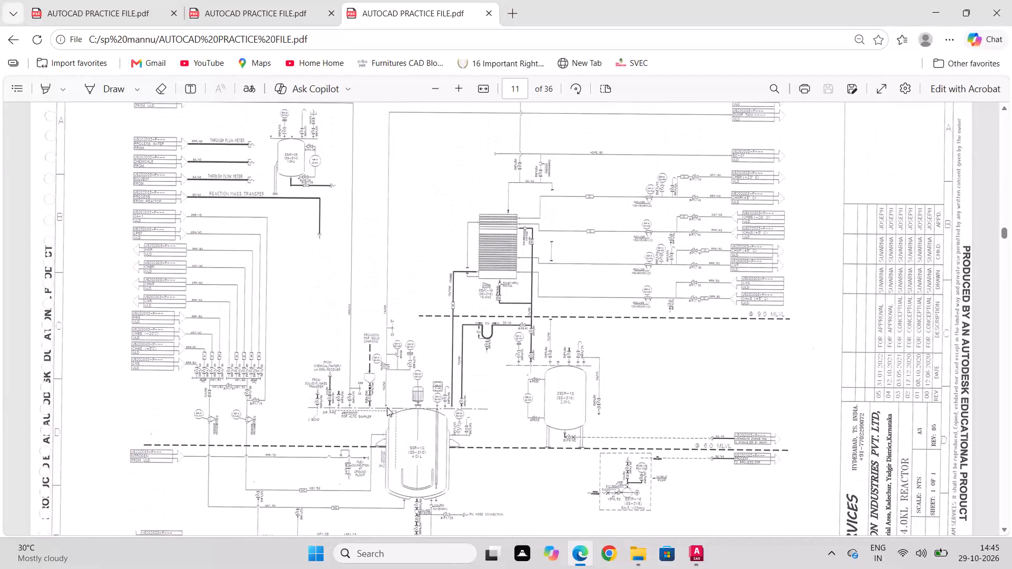
scroll(387, 407, up, 7)
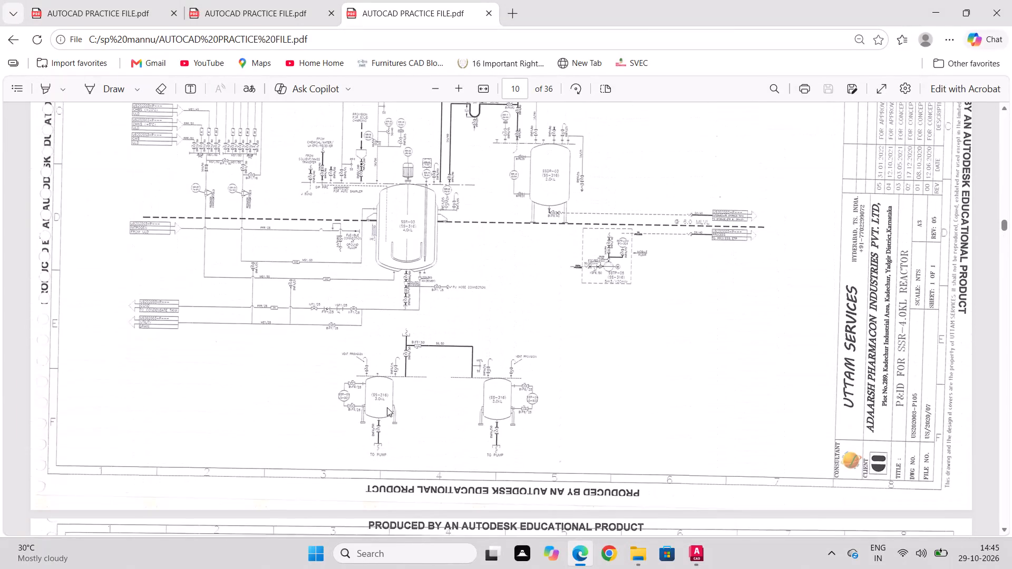
scroll(387, 407, up, 8)
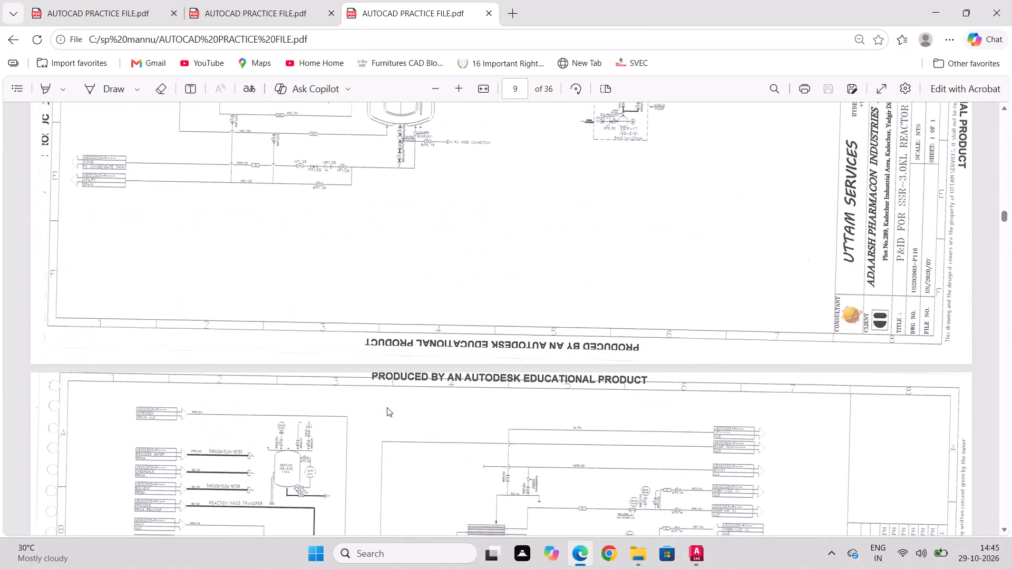
scroll(387, 407, up, 5)
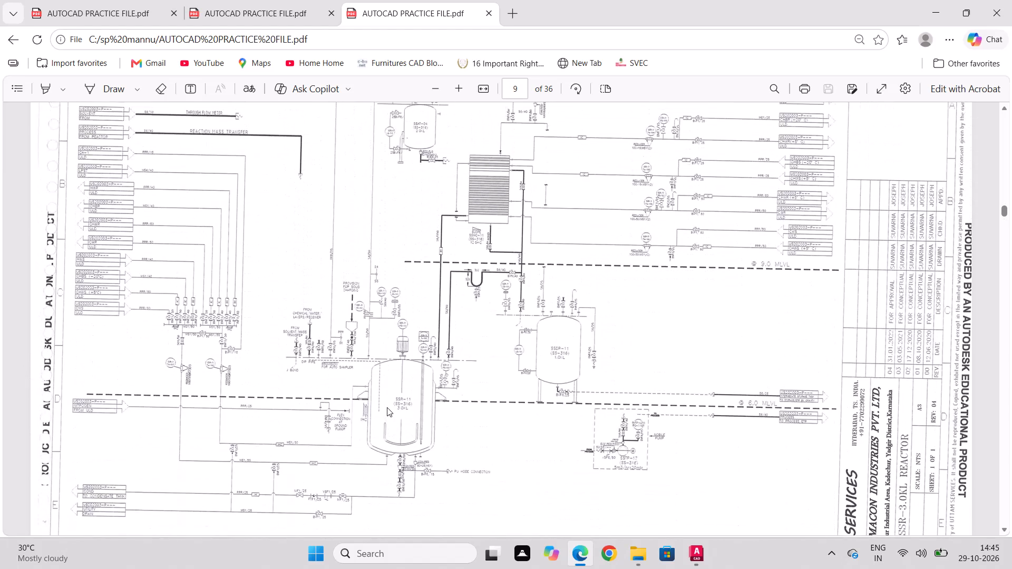
scroll(387, 407, up, 2)
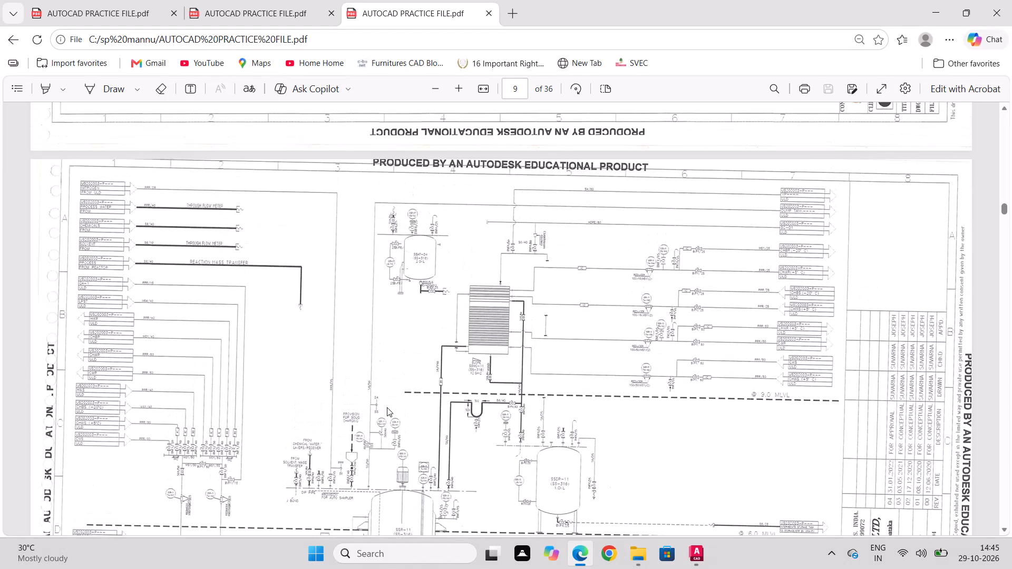
Compare the SSR-3.0KL and SSR-4.0KL reactor sheets again, continuing forward to the first SSR-6.0KL sheet on page 12.
scroll(387, 407, down, 1)
scroll(387, 407, up, 1)
scroll(387, 407, down, 3)
scroll(387, 407, up, 1)
scroll(387, 407, down, 8)
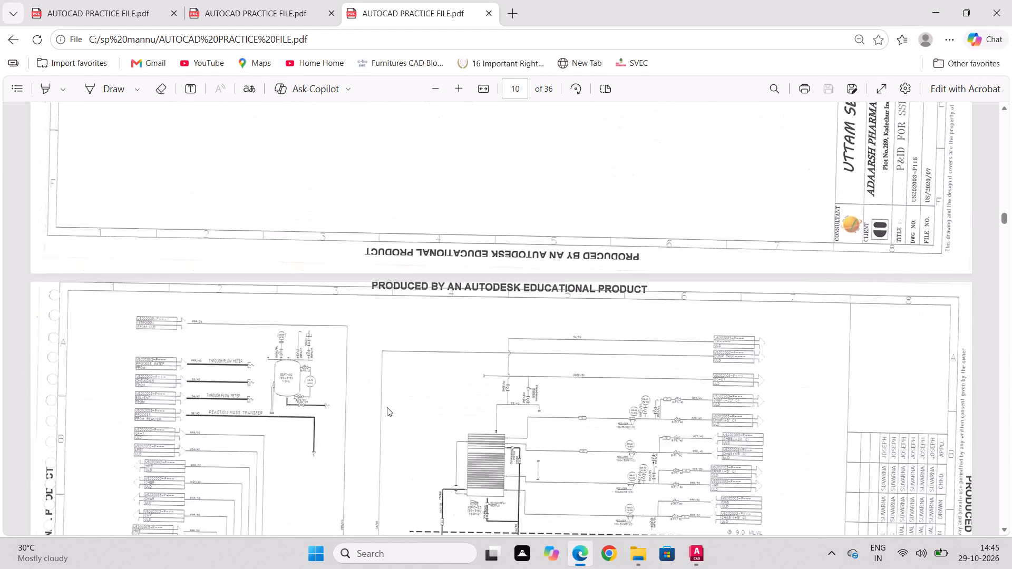
scroll(387, 407, down, 9)
scroll(387, 407, up, 2)
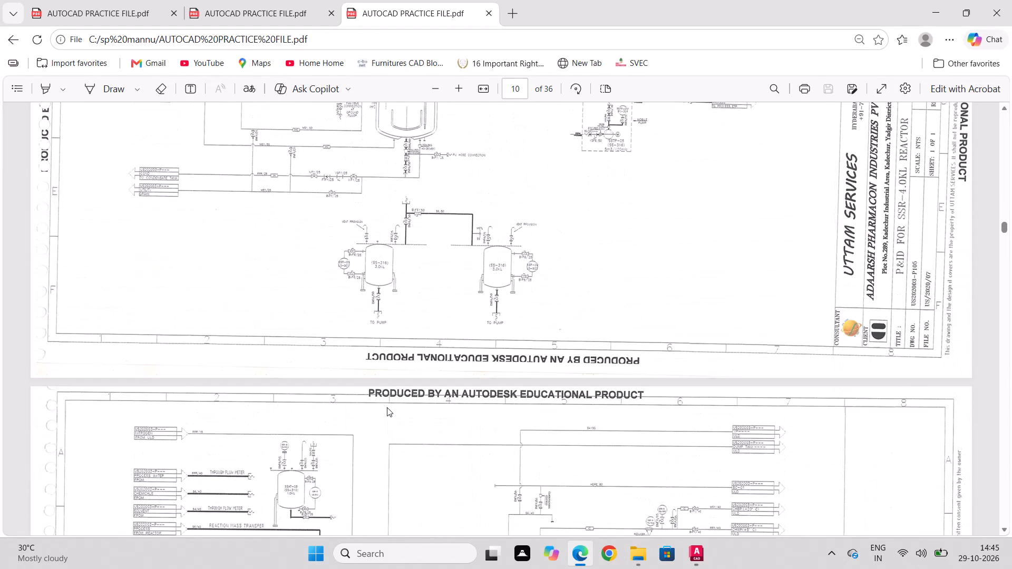
scroll(387, 407, down, 5)
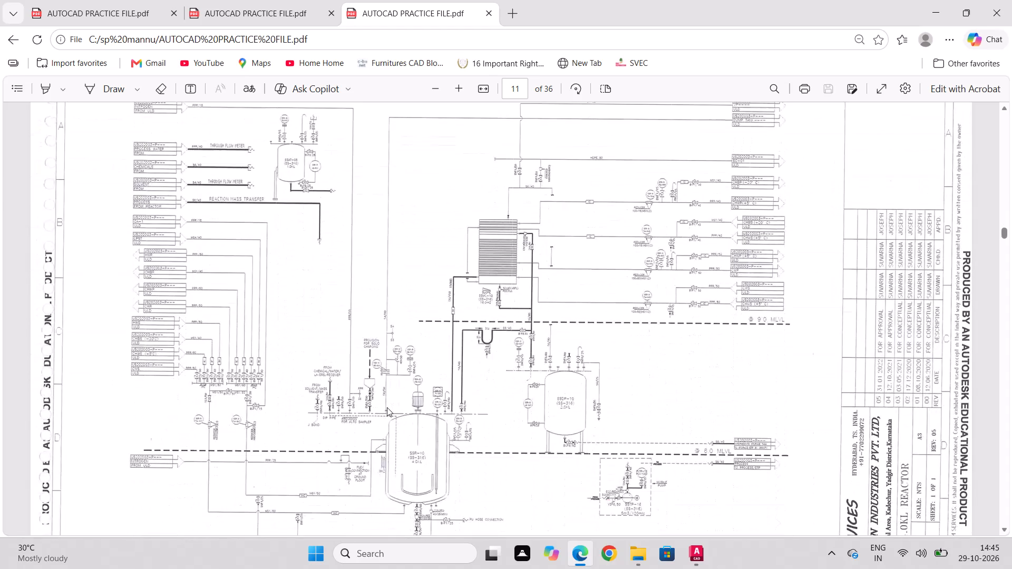
scroll(387, 407, down, 9)
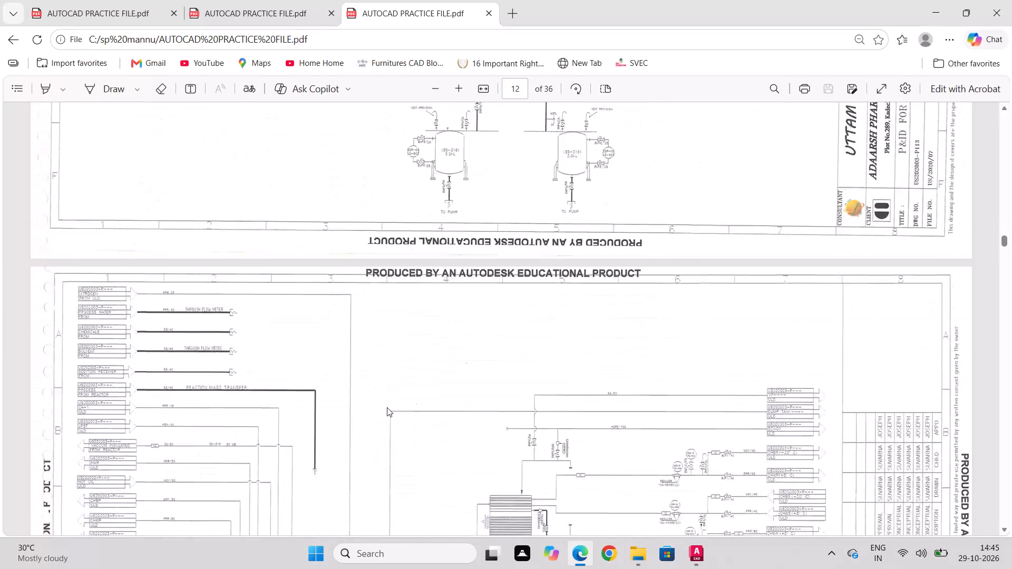
scroll(387, 407, down, 1)
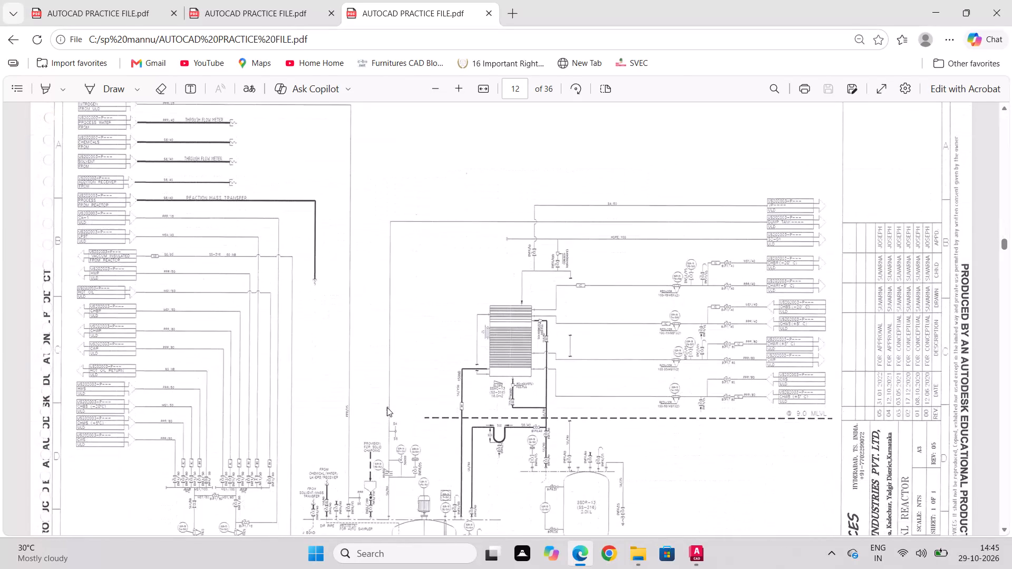
Enlarge the 6.0KL reactor P&ID on page 12 and examine its connector tags, process lines, condenser and reactor connections.
scroll(387, 407, up, 1)
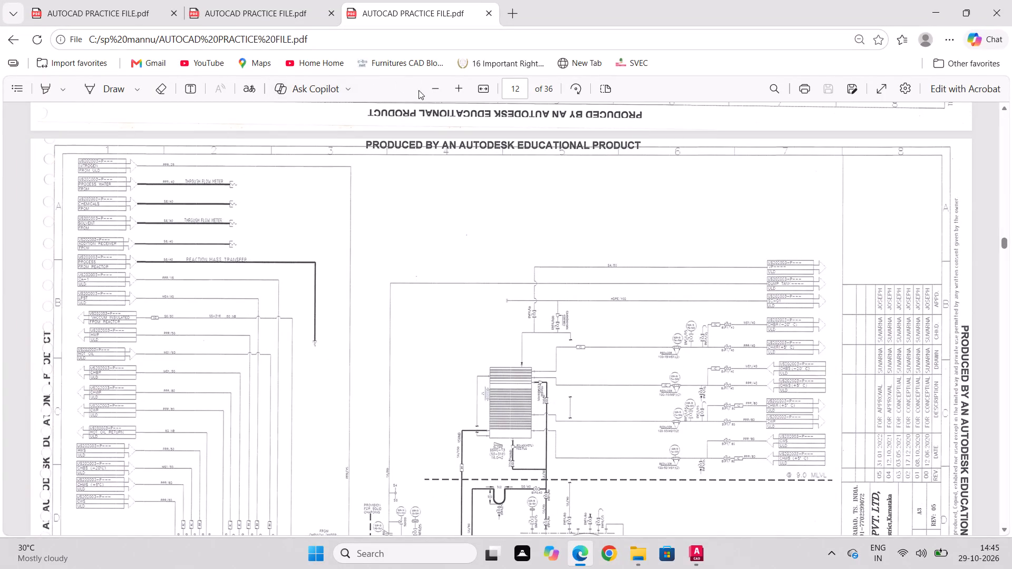
double_click(464, 91)
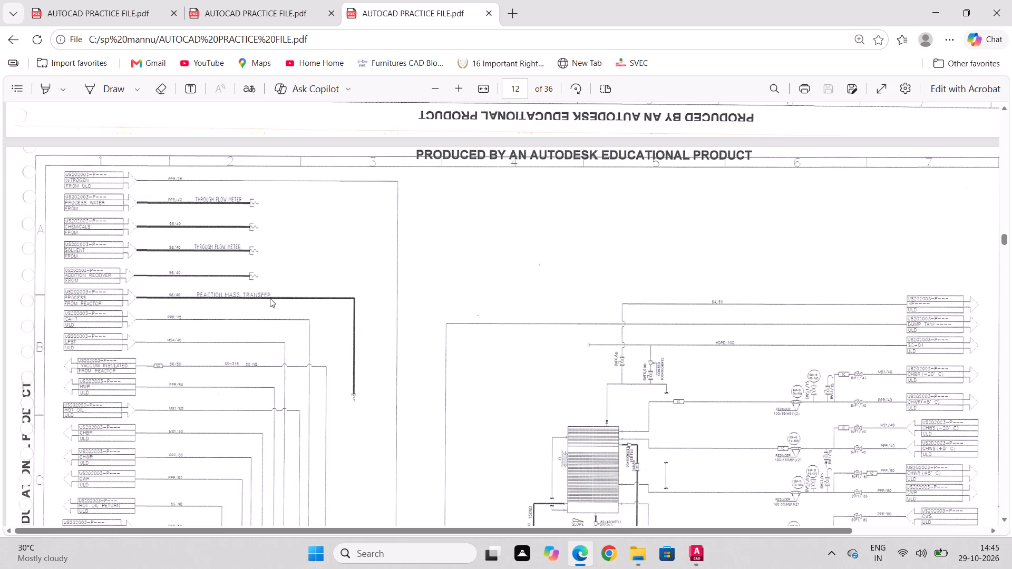
middle_drag(270, 298, 164, 298)
middle_drag(304, 282, 223, 291)
middle_drag(223, 291, 154, 307)
scroll(126, 319, down, 2)
scroll(126, 319, up, 1)
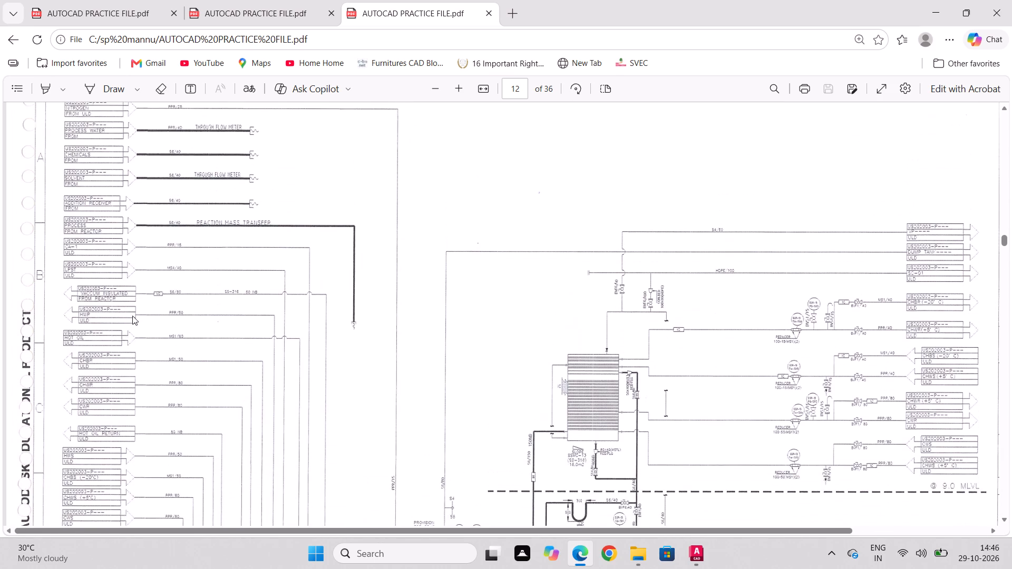
scroll(132, 316, up, 1)
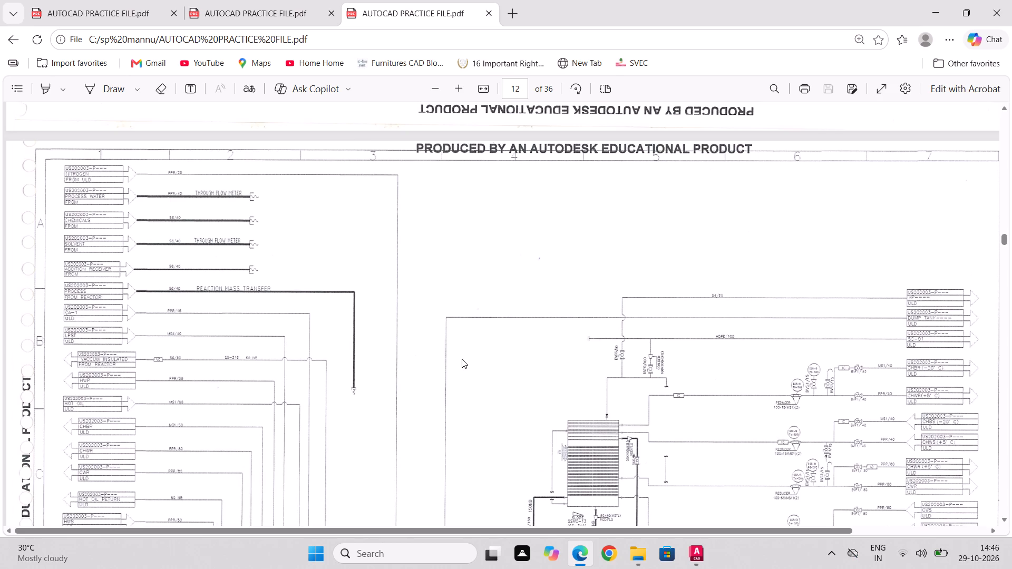
scroll(462, 359, down, 3)
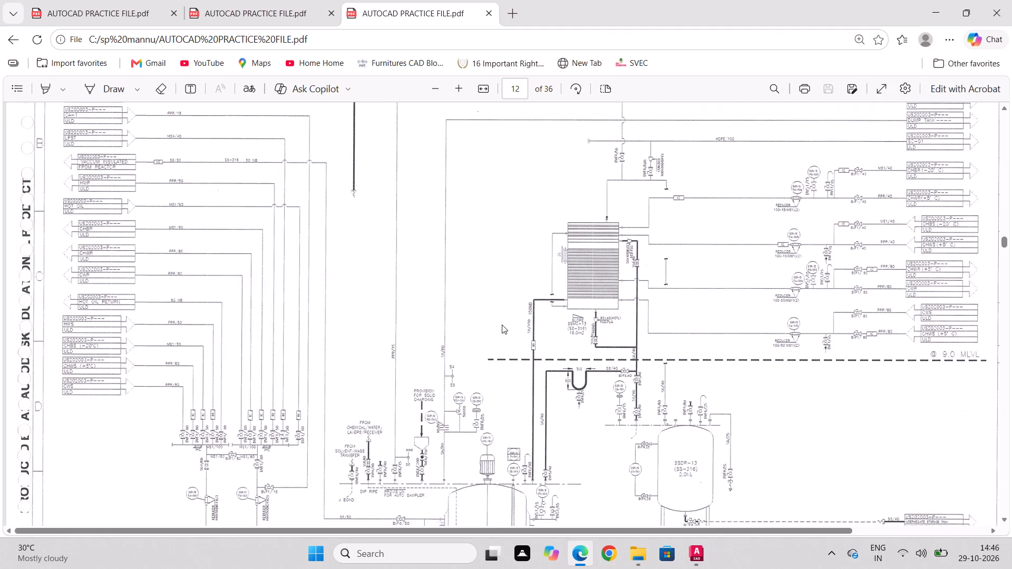
scroll(381, 286, down, 3)
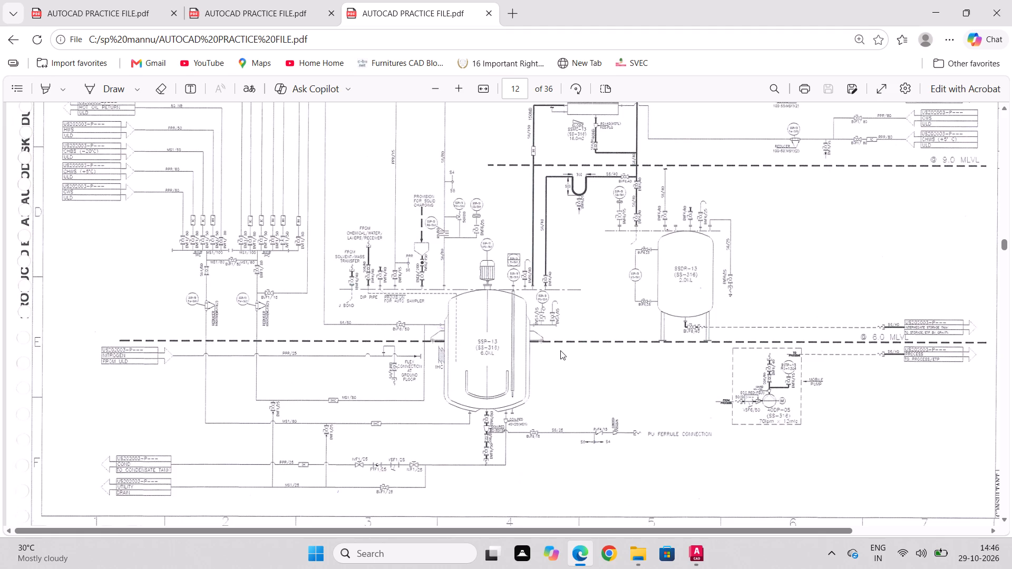
scroll(552, 346, up, 4)
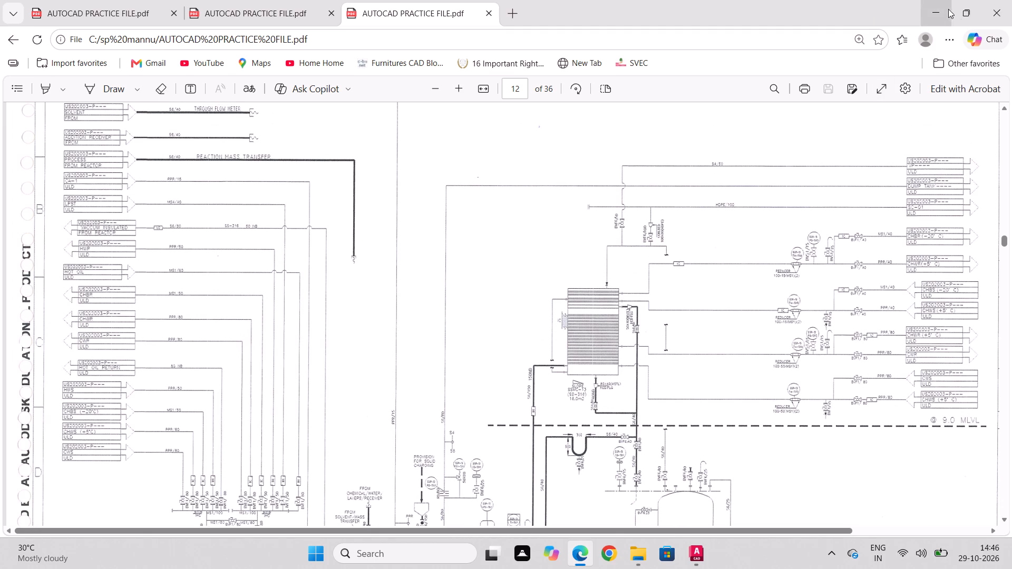
Minimize the practice PDF and File Explorer windows to return to the SSR 6.0KL REACTOR drawing in AutoCAD.
click(938, 17)
click(938, 17)
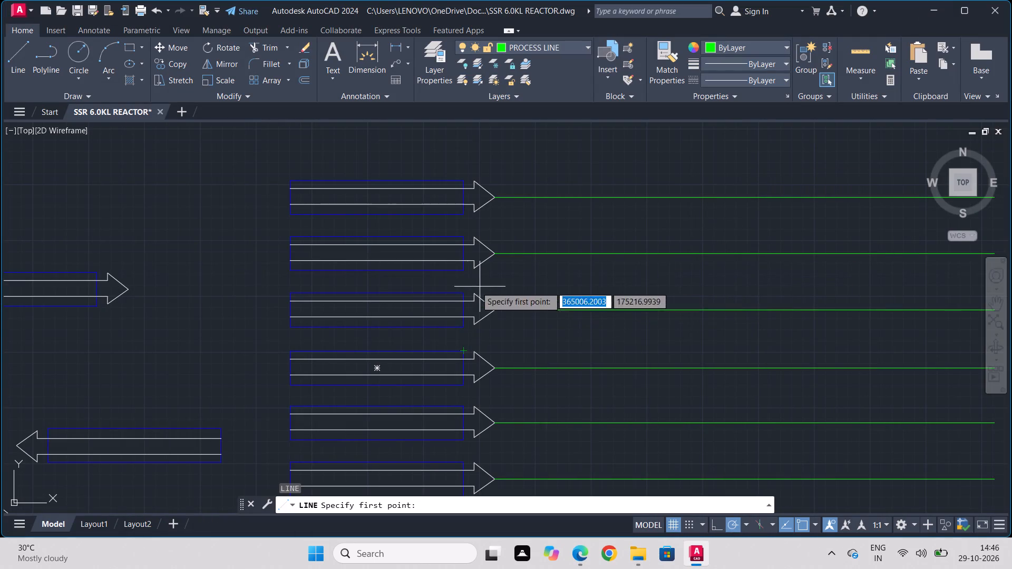
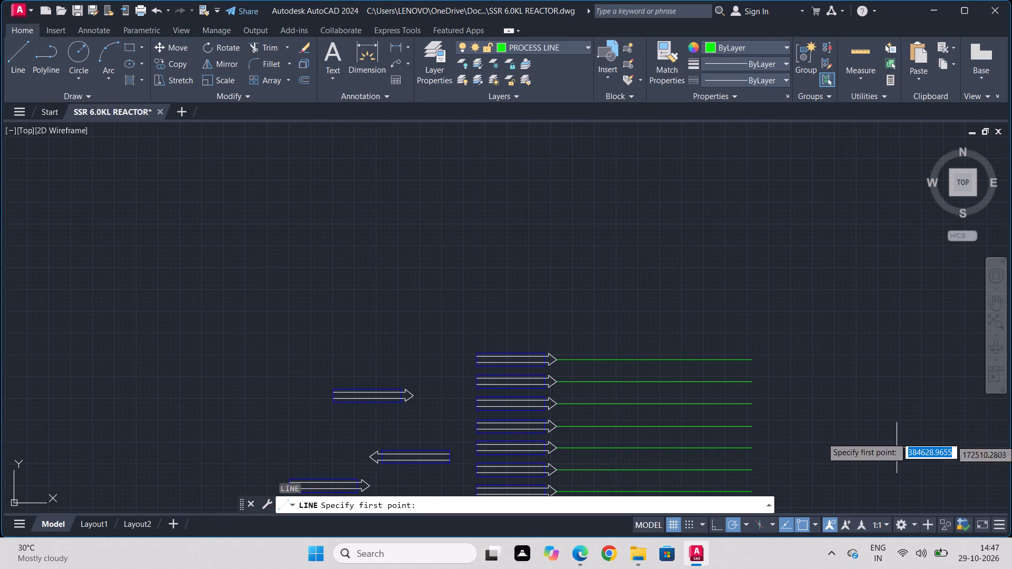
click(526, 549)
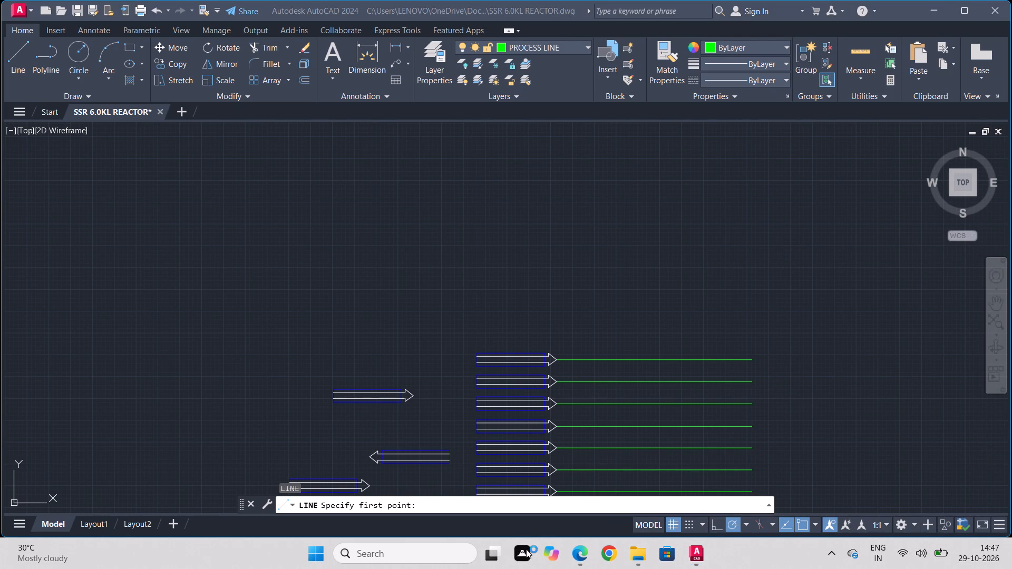
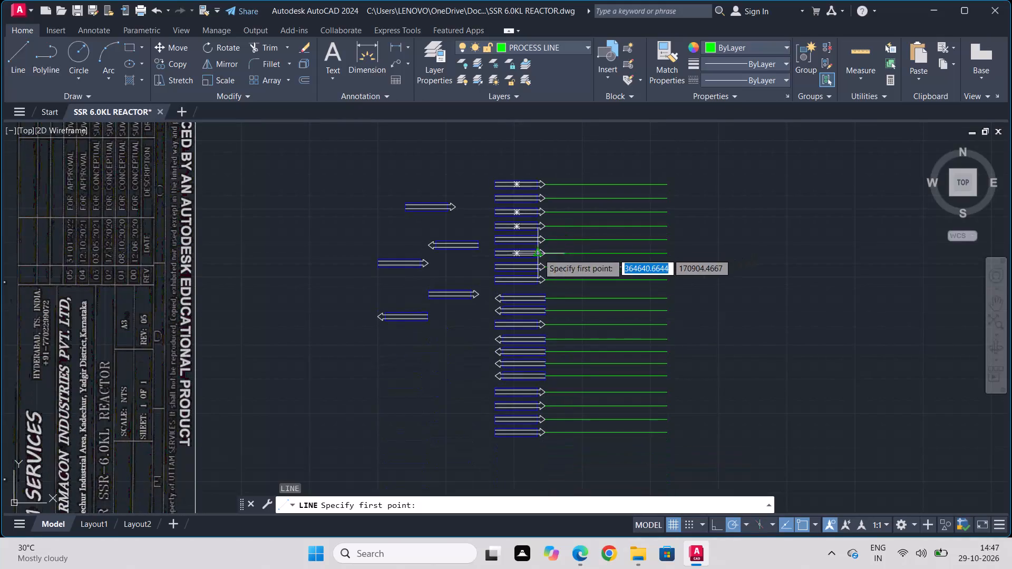
Shorten the second connector's green process line from the top to its midpoint, about 5592 units long.
scroll(546, 200, up, 2)
middle_drag(550, 193, 576, 301)
scroll(600, 282, up, 1)
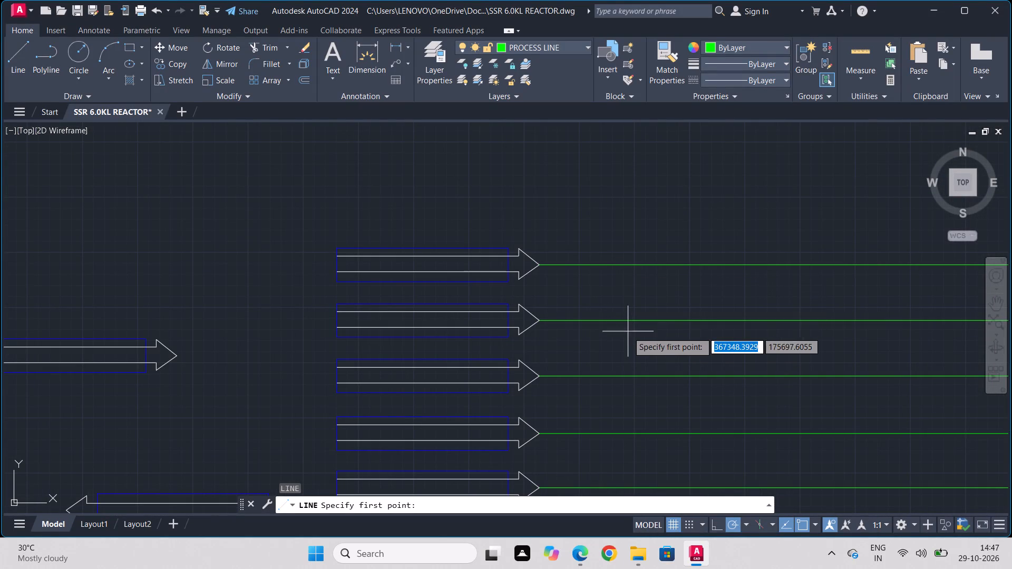
middle_drag(709, 388, 597, 319)
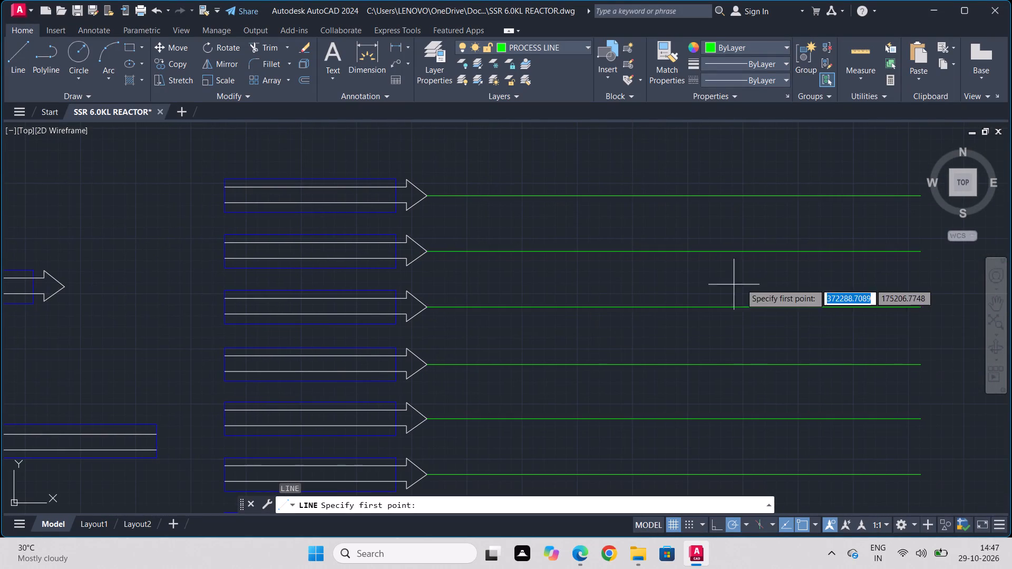
click(858, 256)
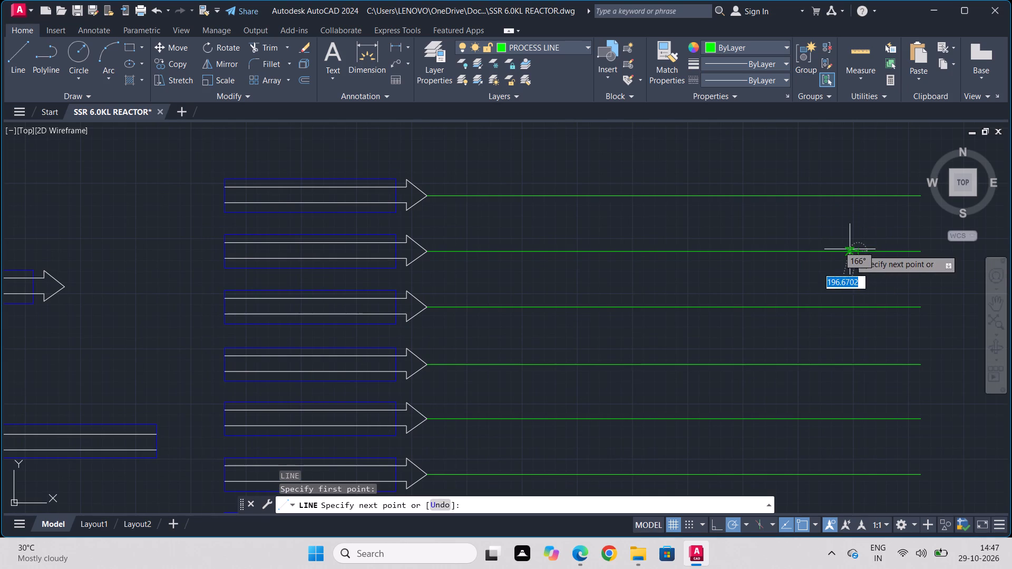
key(Escape)
click(850, 249)
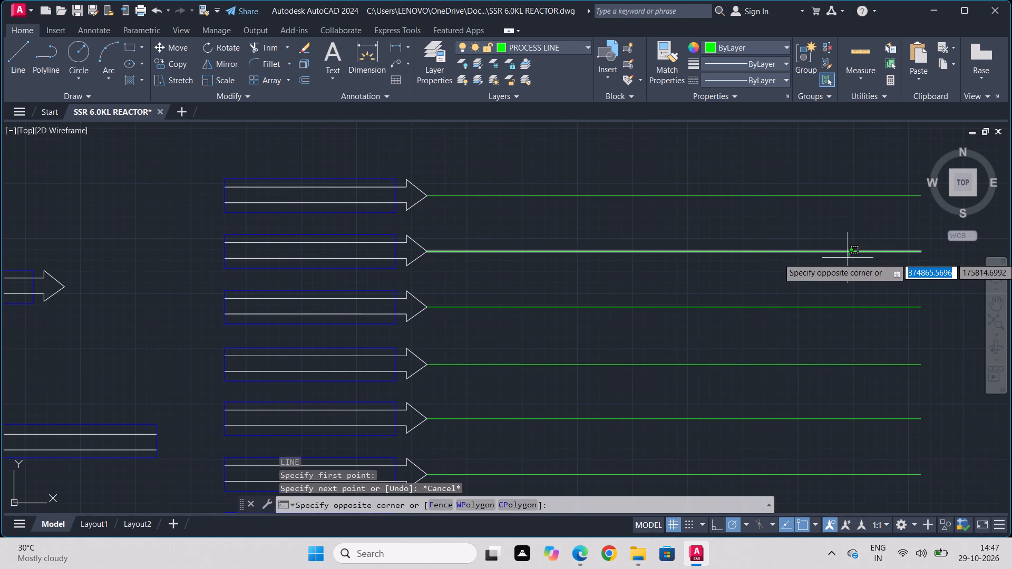
click(848, 258)
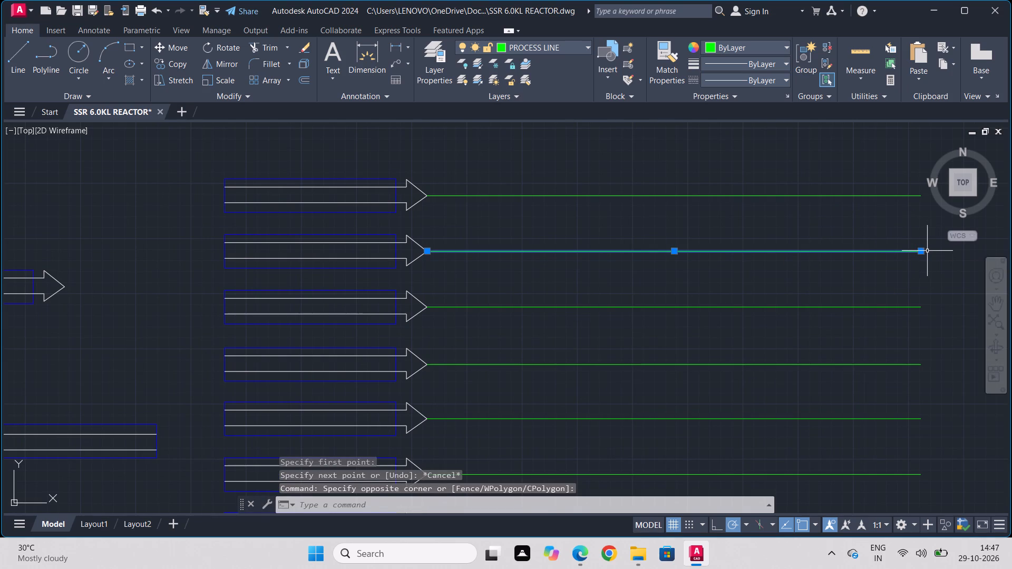
click(926, 251)
click(922, 258)
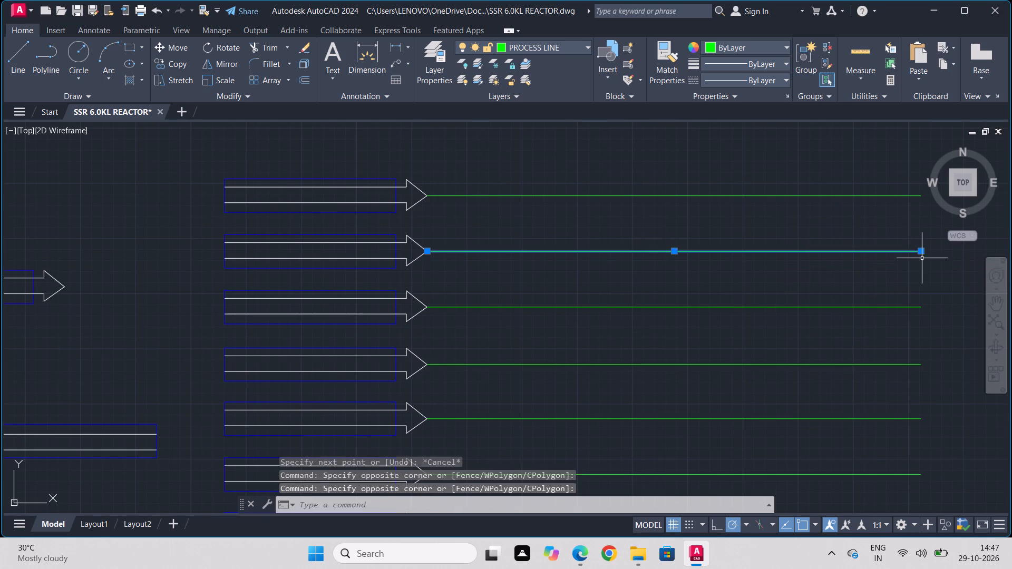
click(922, 251)
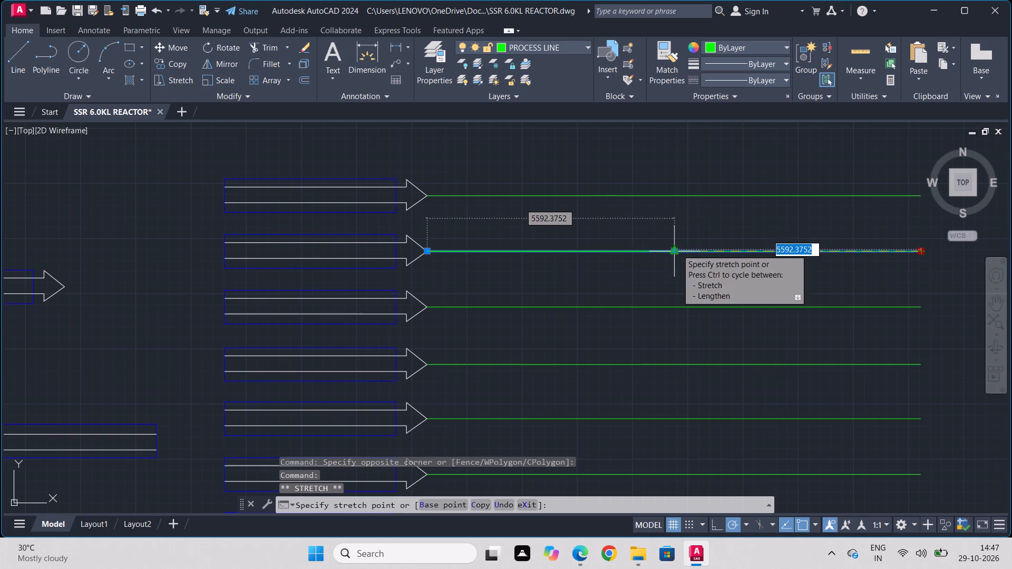
click(677, 249)
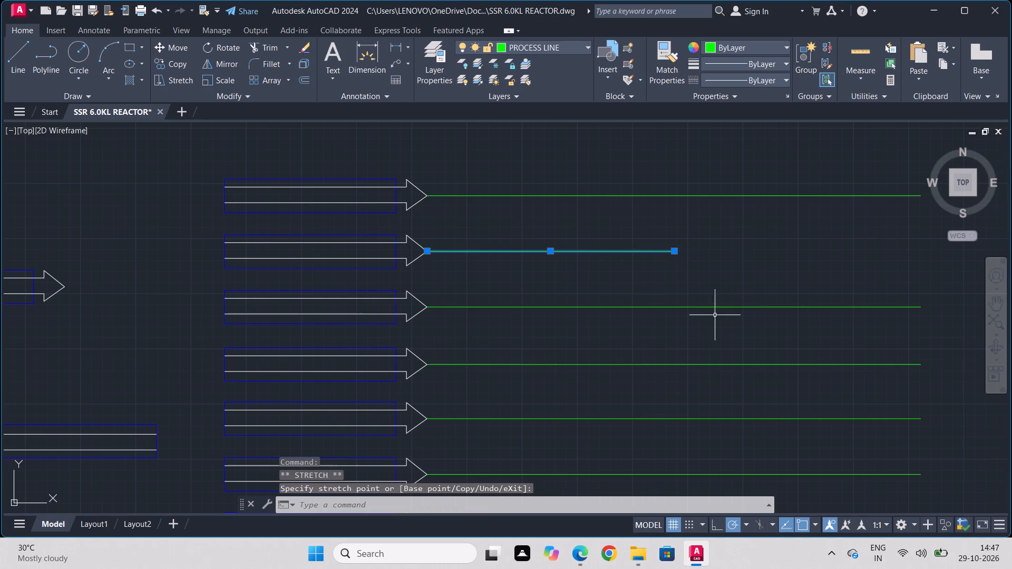
Shorten the third, fourth and fifth connectors' process lines to their midpoints, aligned with the second line's end.
click(720, 307)
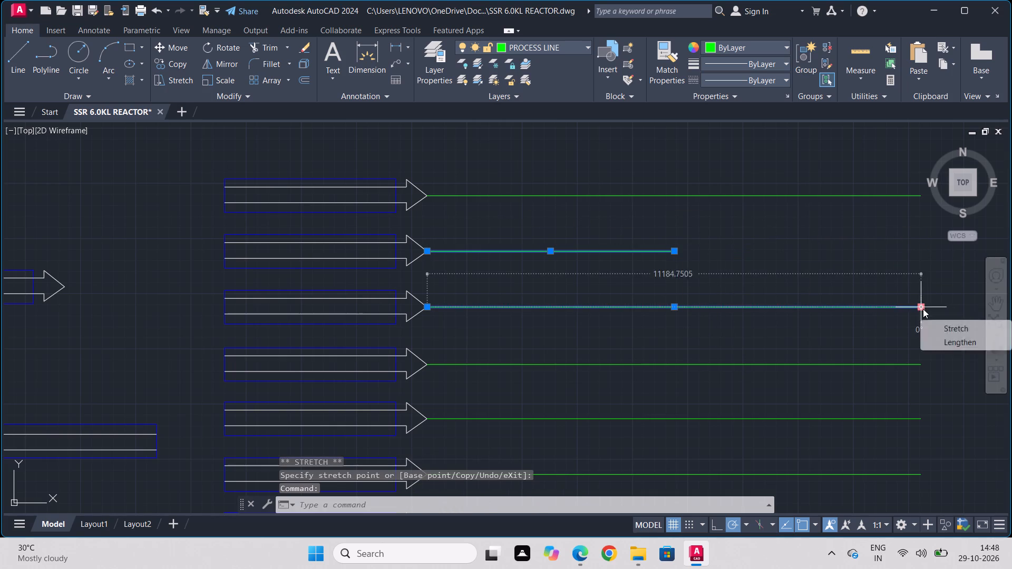
click(923, 309)
click(674, 303)
click(713, 368)
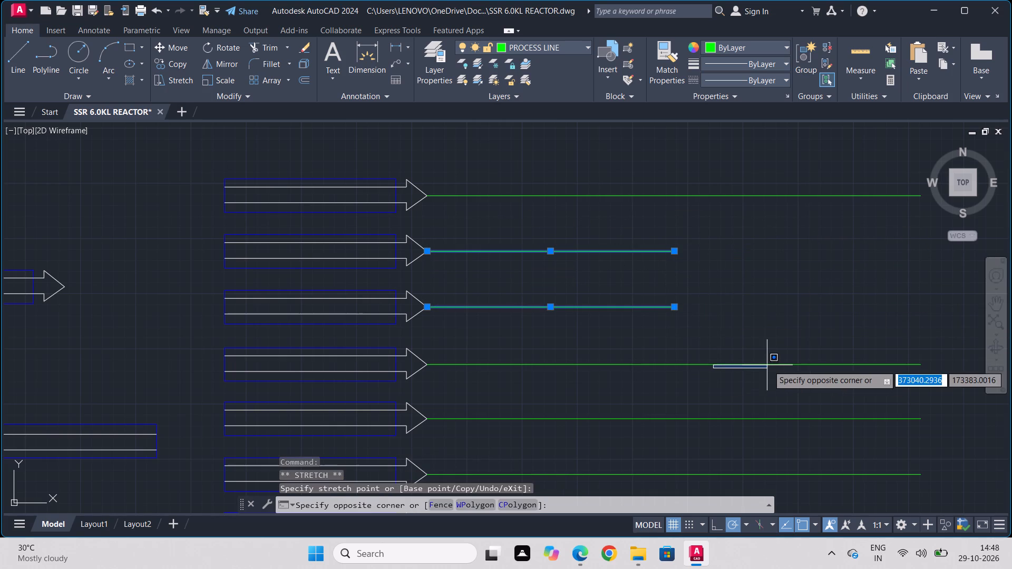
click(768, 365)
click(772, 360)
click(761, 368)
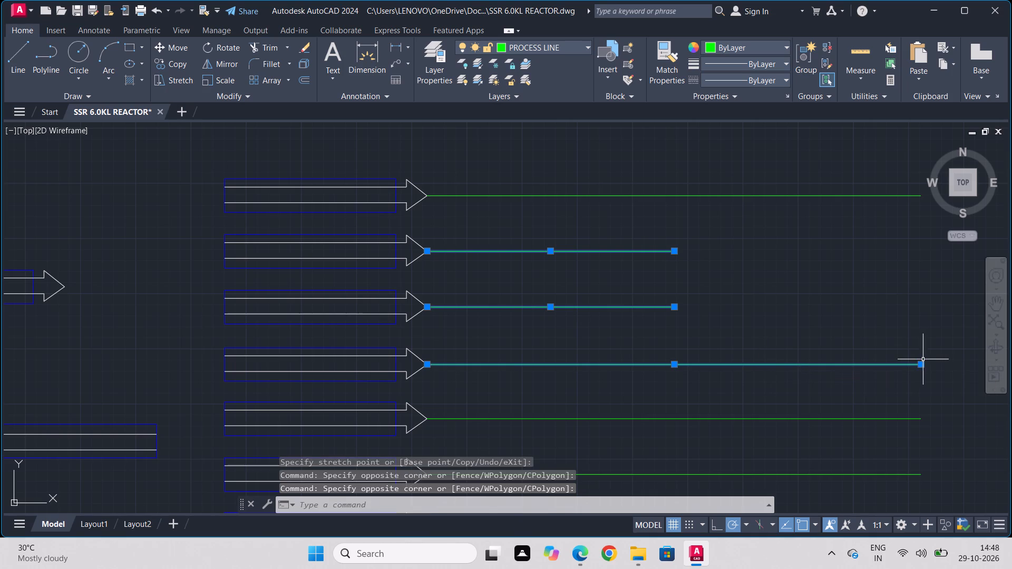
click(923, 366)
click(674, 361)
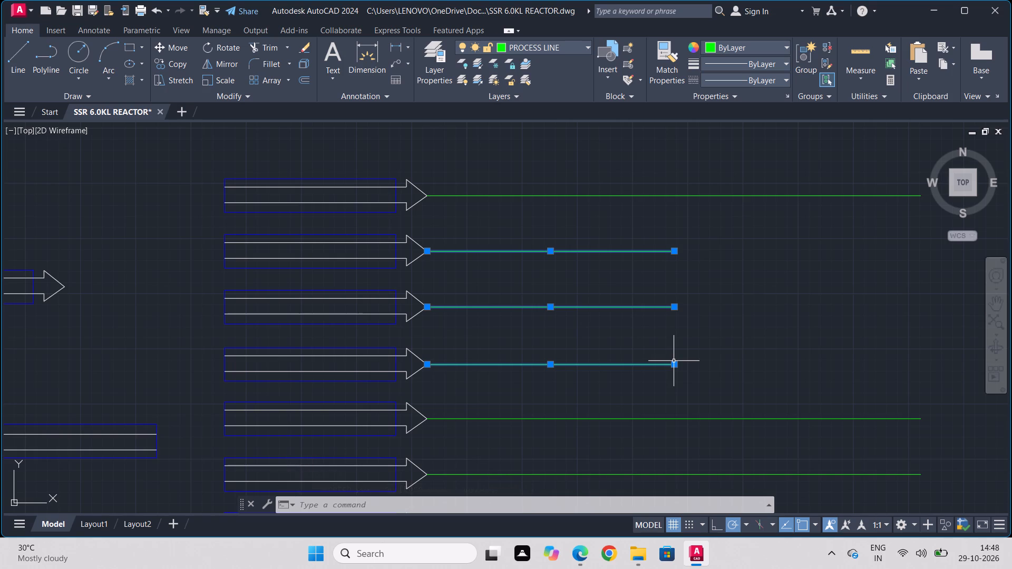
scroll(658, 381, down, 1)
click(649, 404)
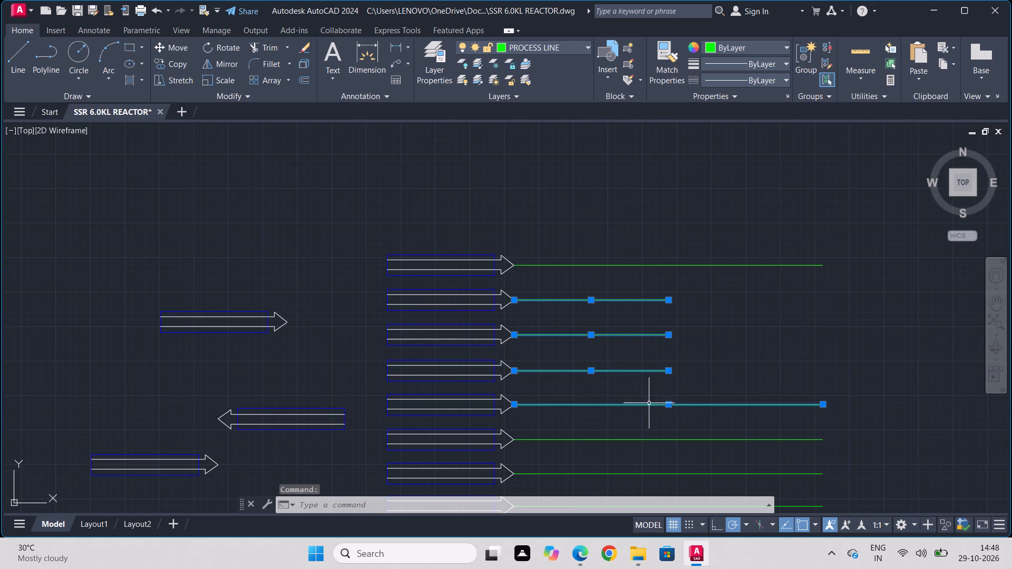
click(825, 402)
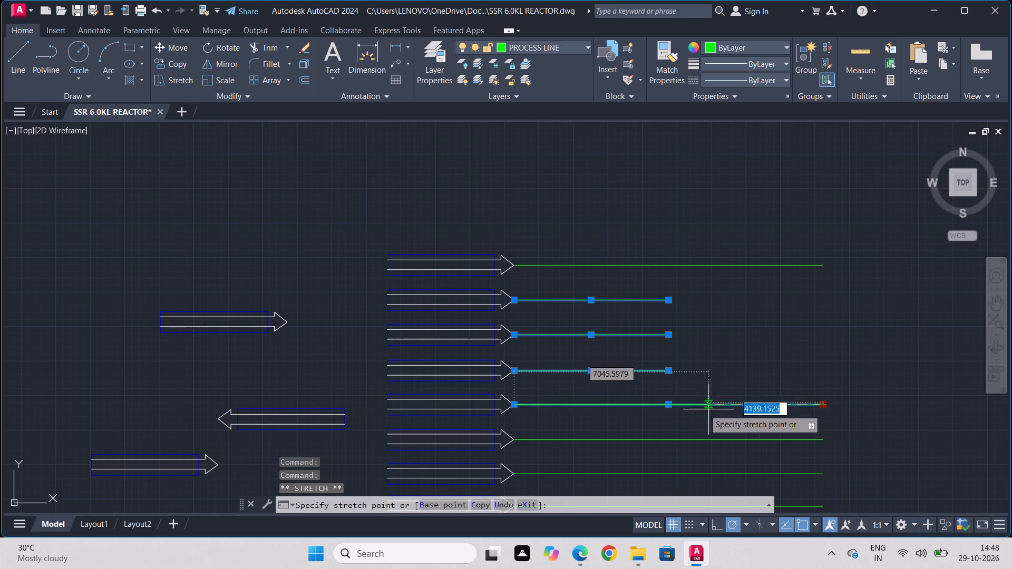
click(672, 406)
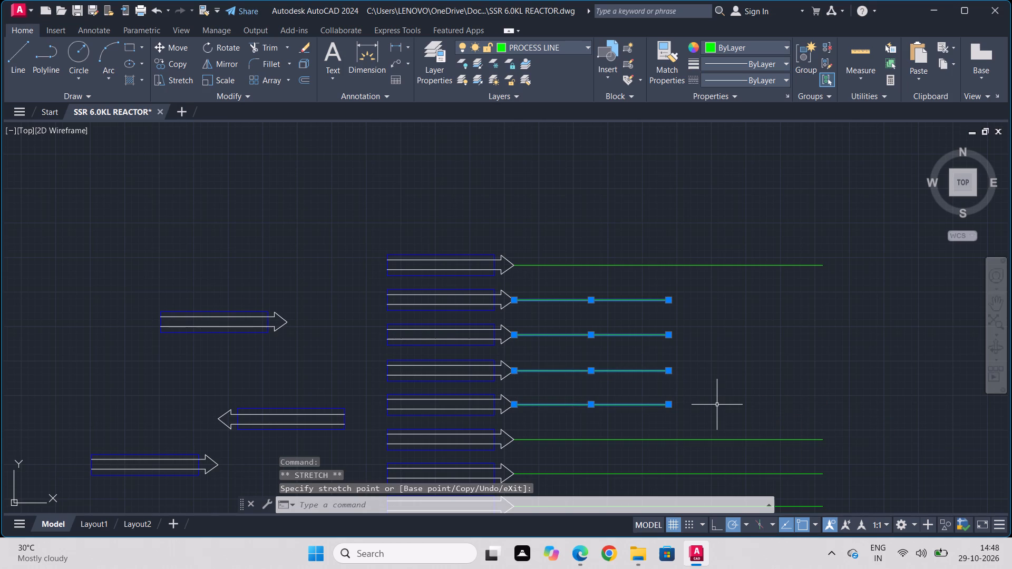
key(Escape)
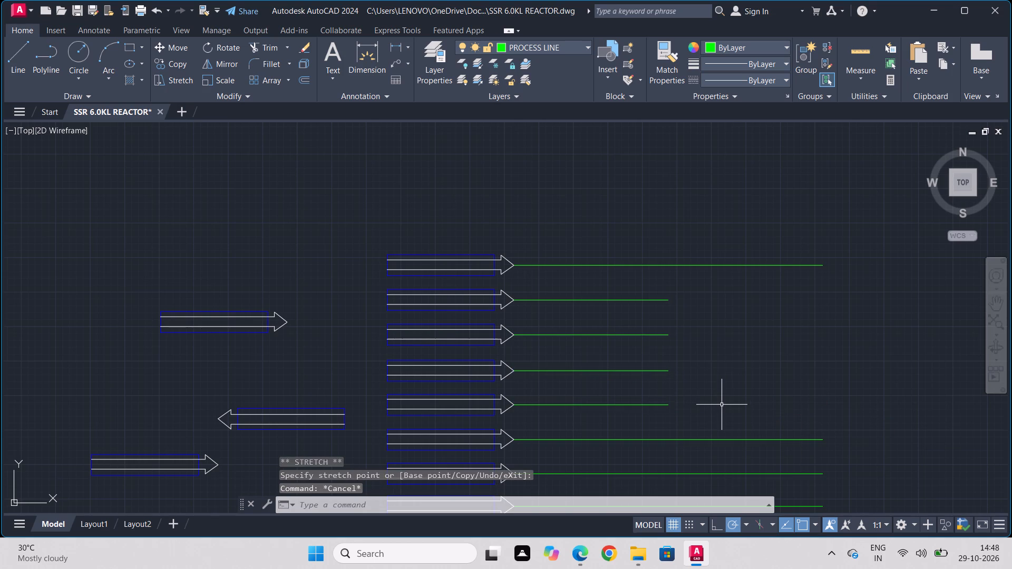
Extend the sixth connector's process line horizontally by about 2329 units, to about 13513 units long.
middle_drag(762, 437, 714, 290)
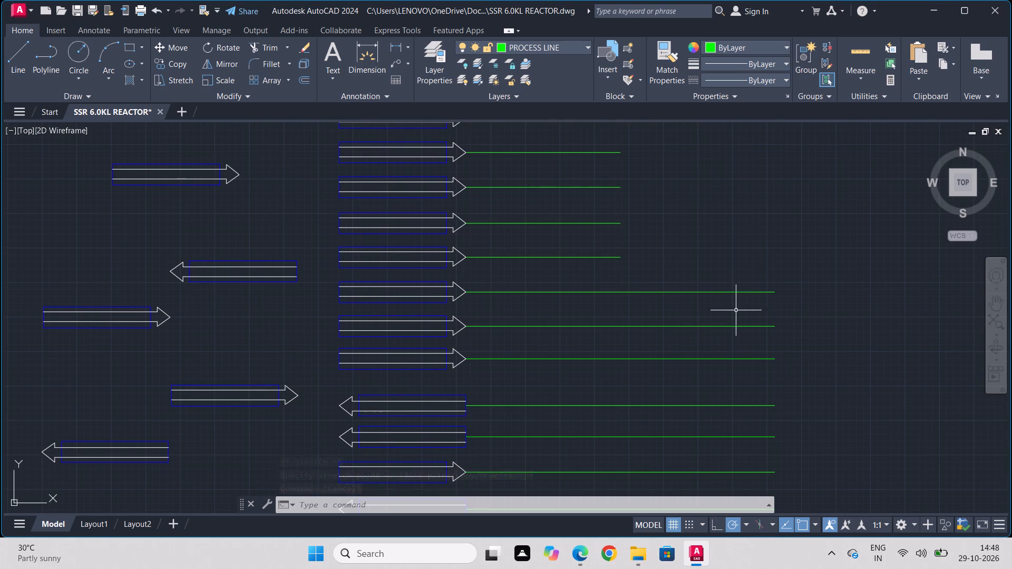
click(768, 293)
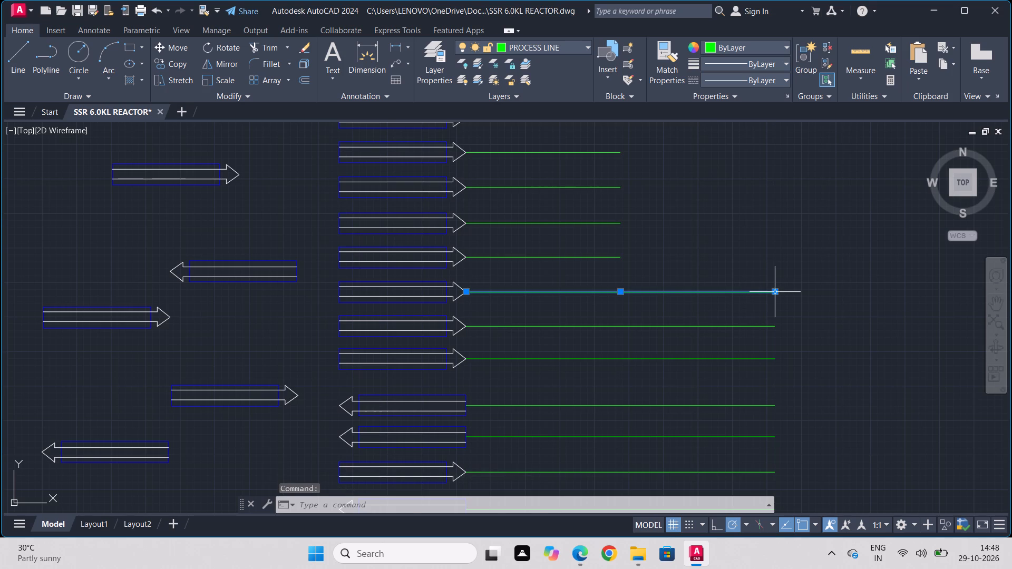
click(777, 291)
click(778, 290)
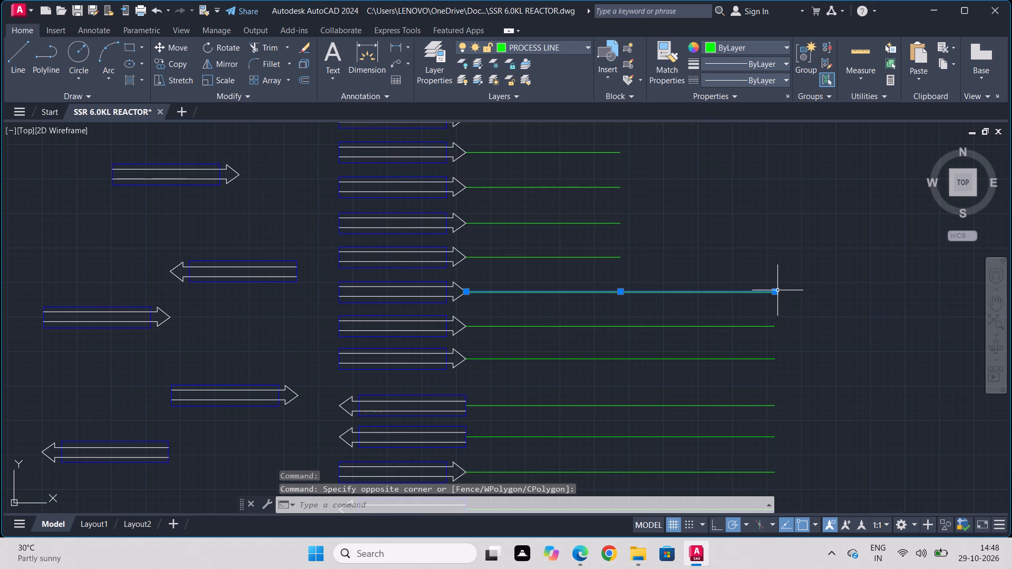
click(775, 292)
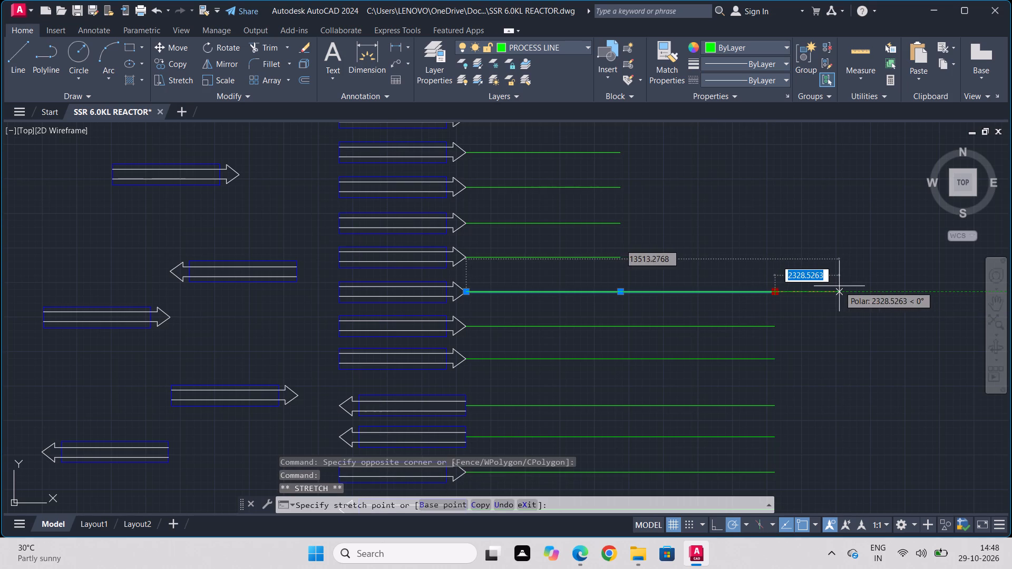
click(839, 286)
key(Escape)
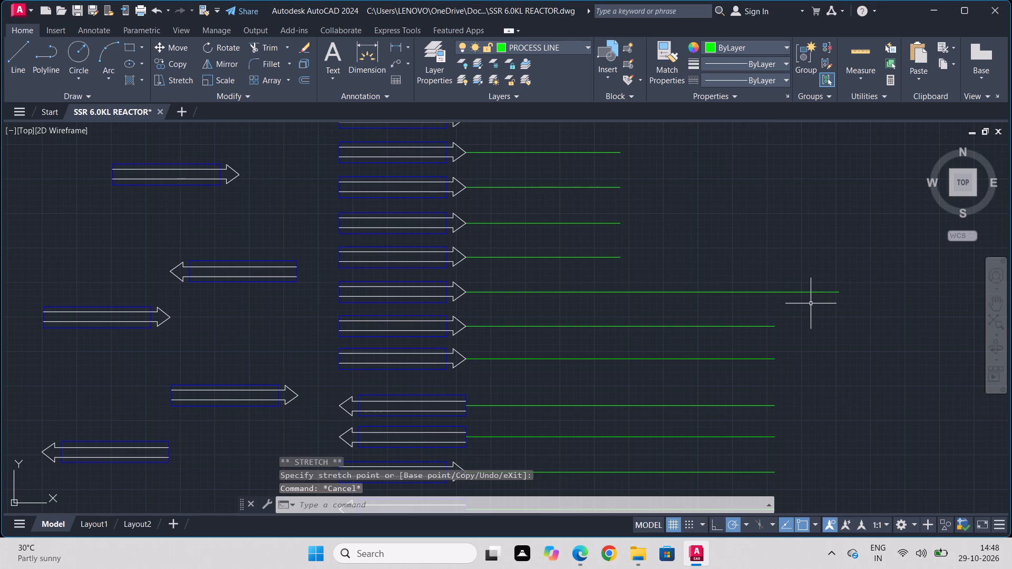
Shorten the seventh connector's process line along its own direction to about 9400 units long.
middle_drag(606, 362, 710, 183)
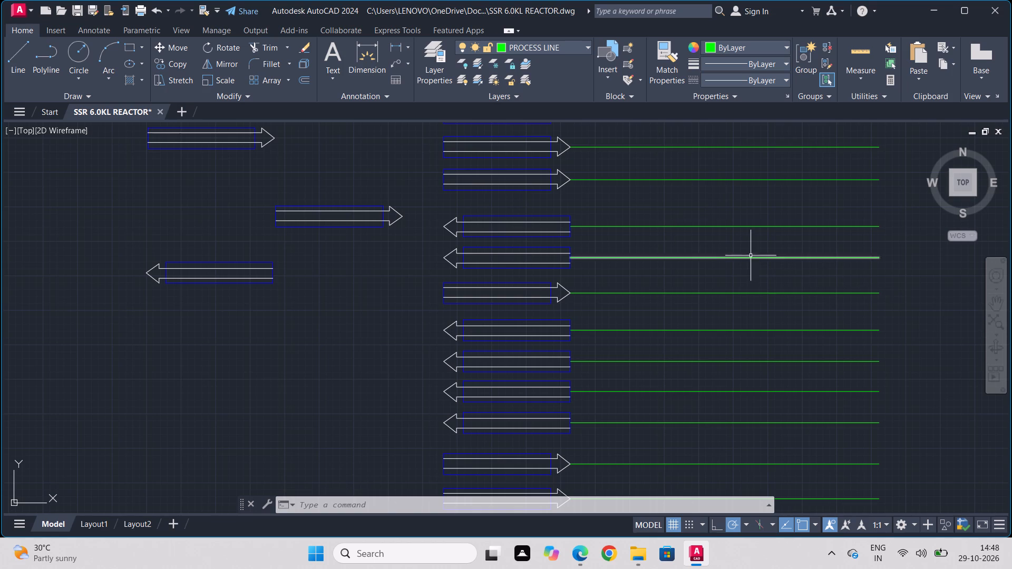
middle_drag(755, 248, 733, 344)
middle_click(733, 344)
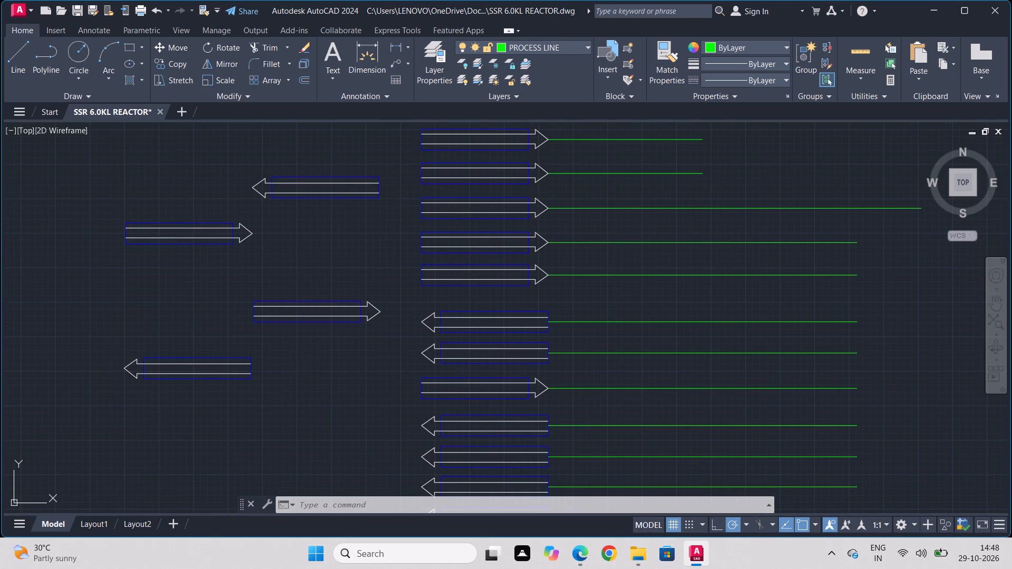
click(855, 242)
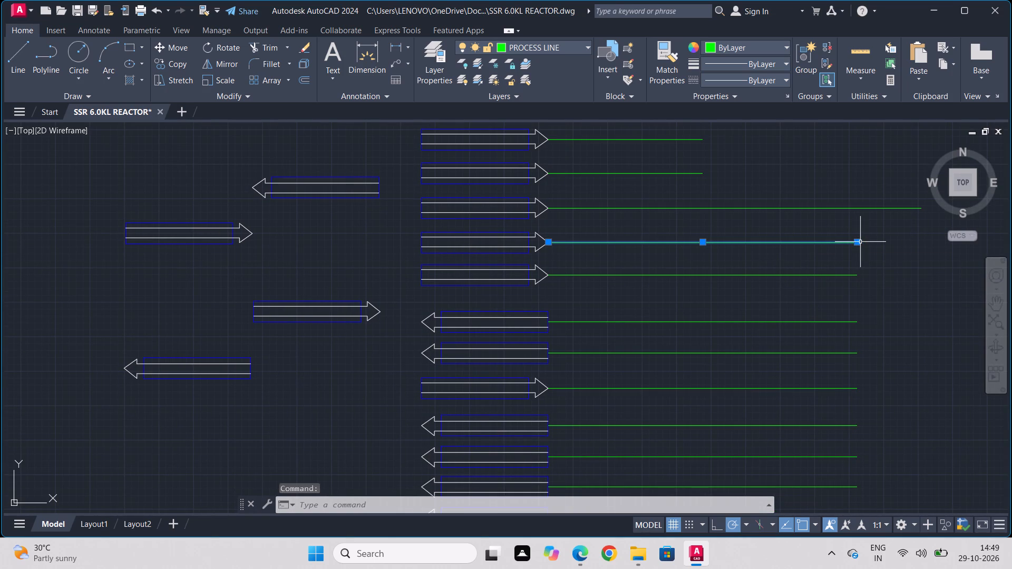
click(859, 241)
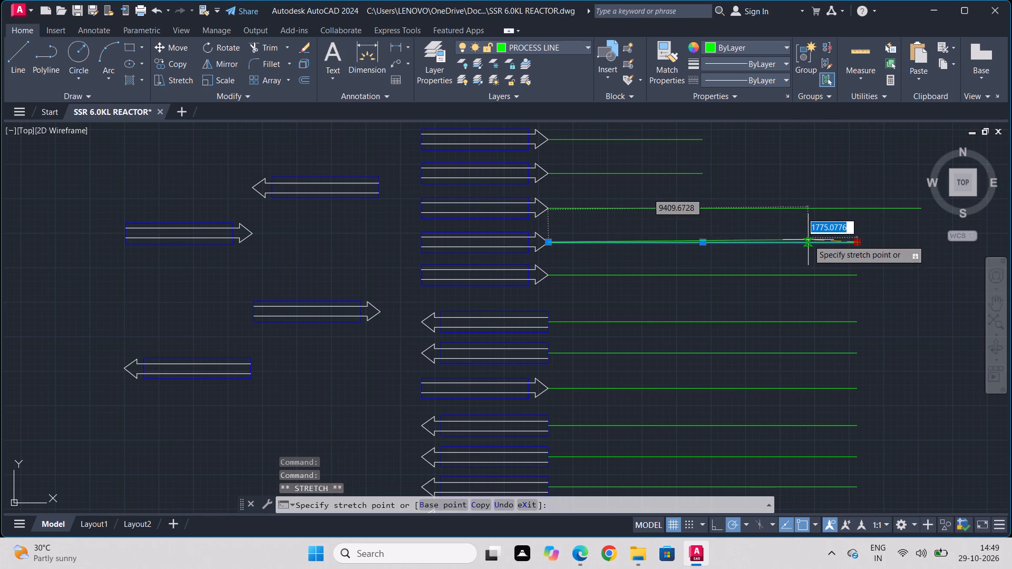
click(810, 243)
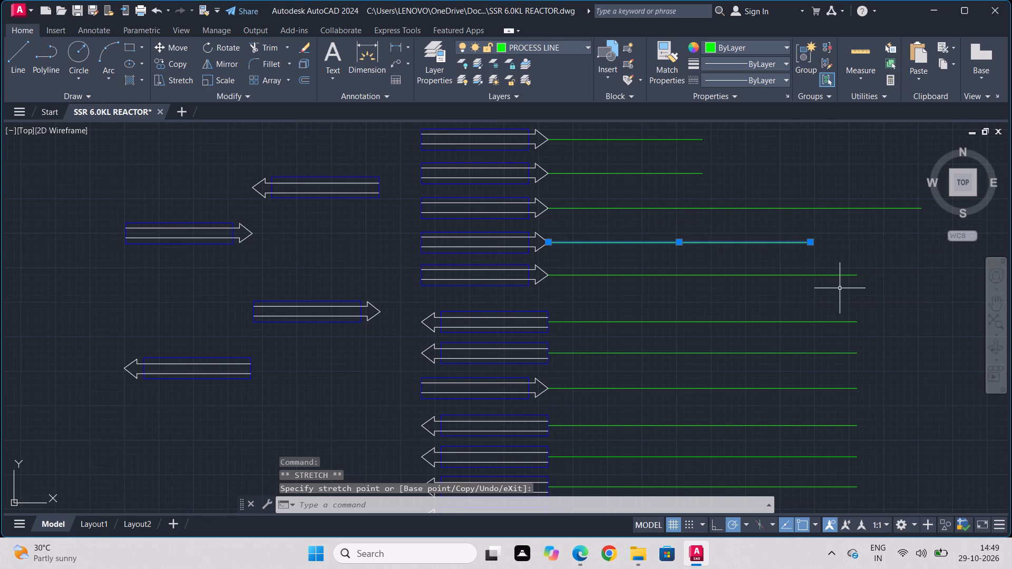
key(Escape)
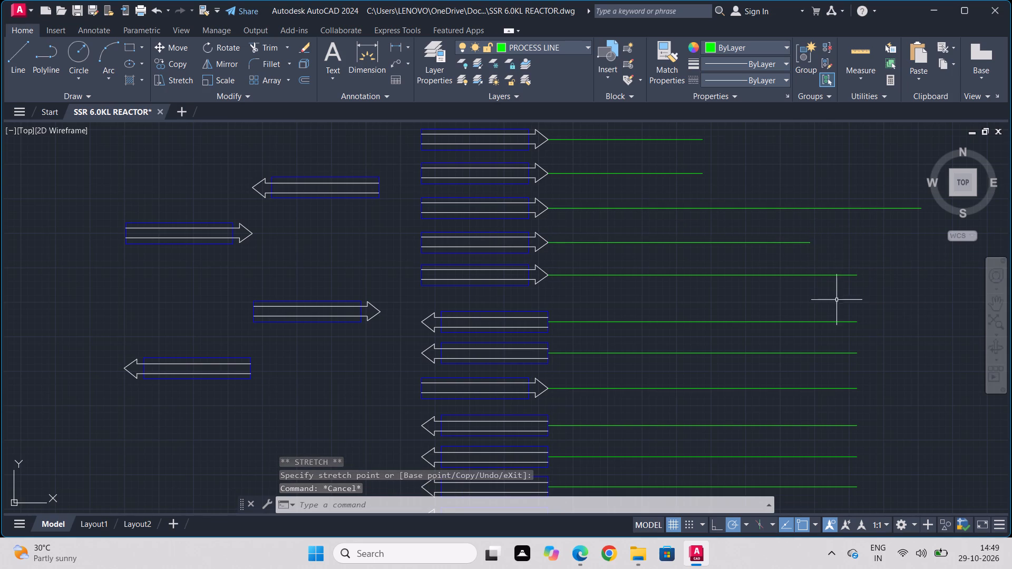
Draw a vertical process line from the free end of the seventh connector's line down to just below the lowest connector's line.
key(l)
key(Return)
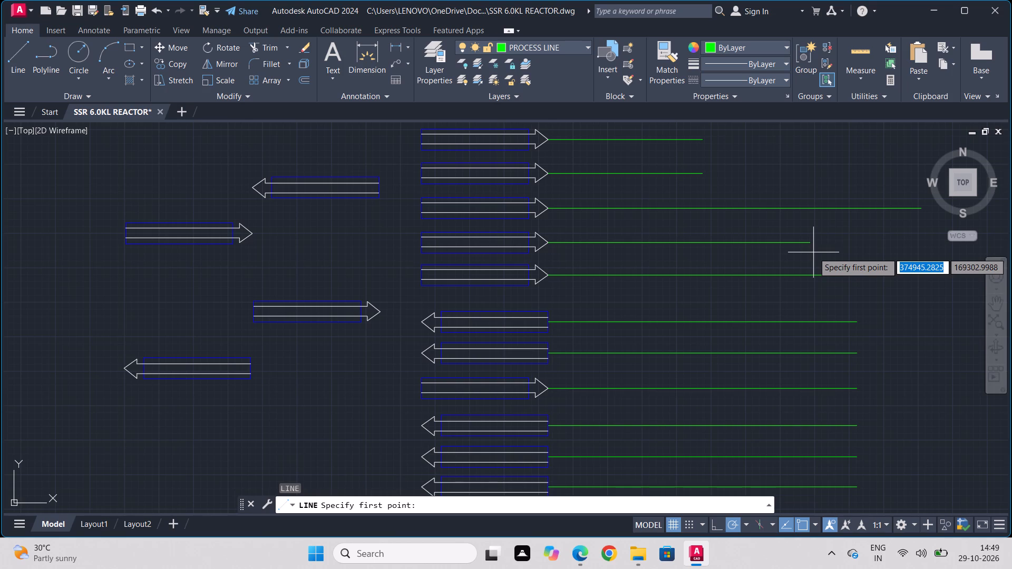
click(810, 243)
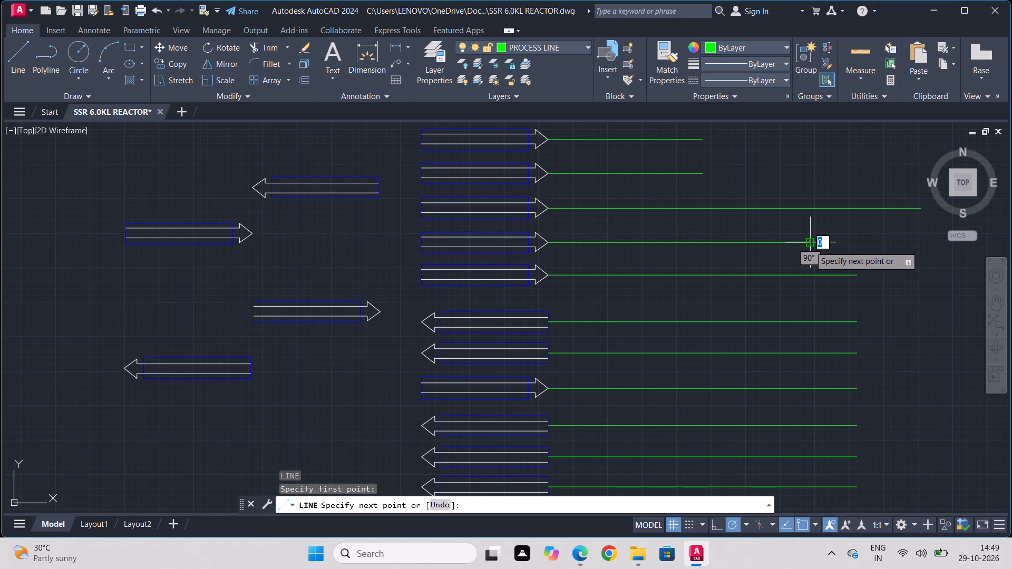
middle_drag(805, 436, 799, 372)
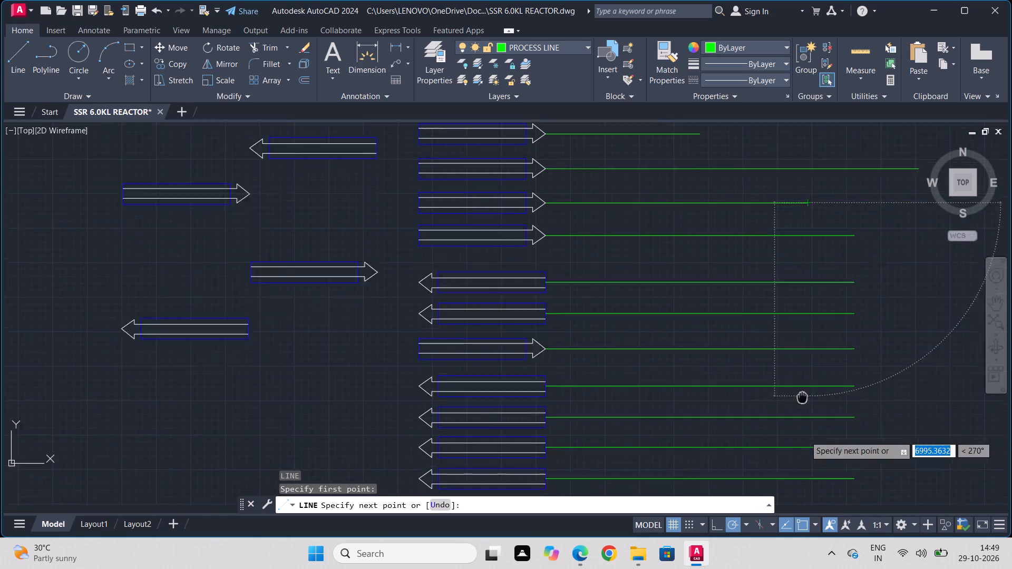
middle_drag(799, 372, 775, 205)
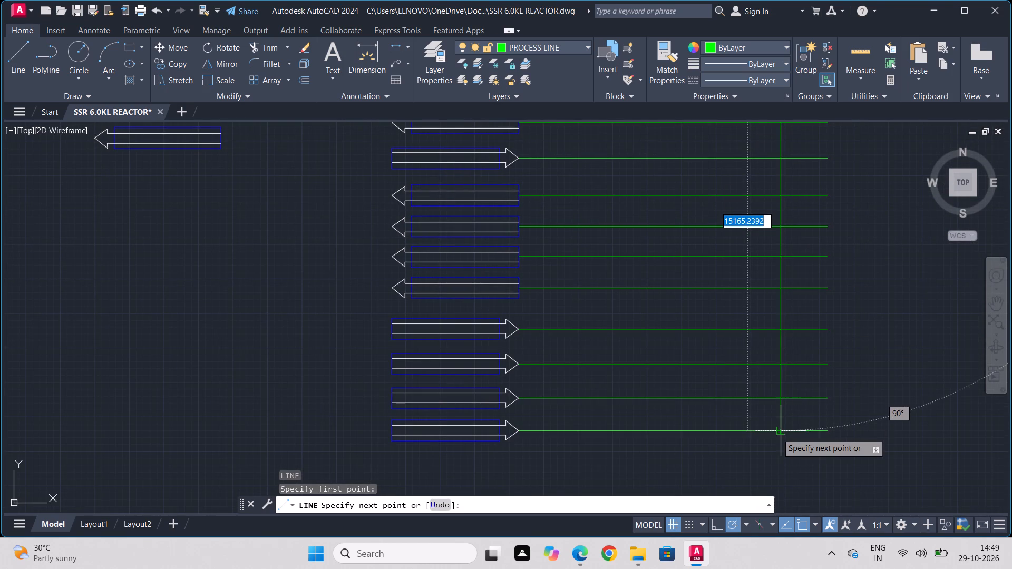
click(776, 445)
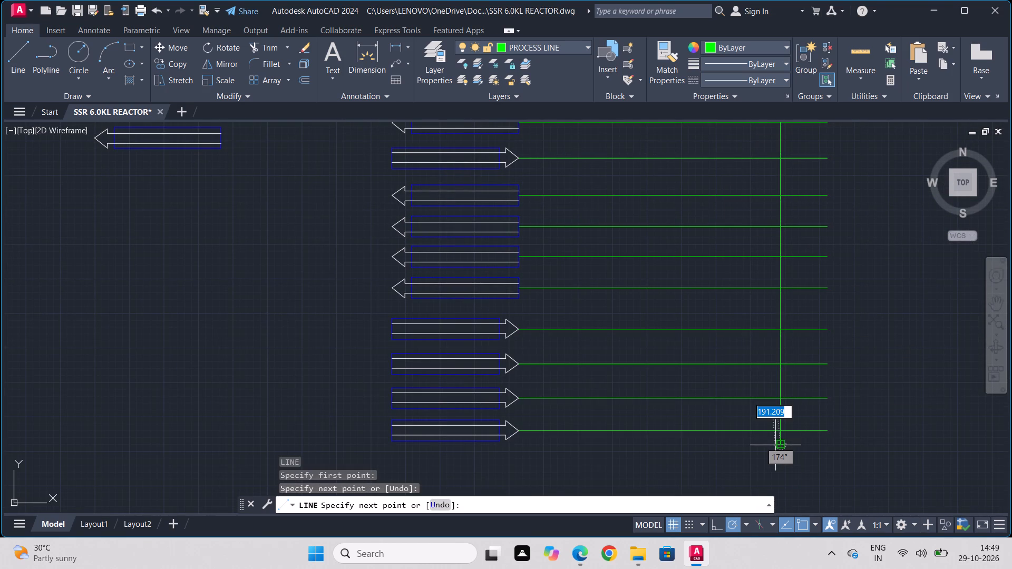
key(Escape)
Shorten the eighth connector's process line so it ends just short of the vertical line coming from the seventh connector.
middle_drag(708, 155, 708, 467)
middle_drag(715, 410, 716, 349)
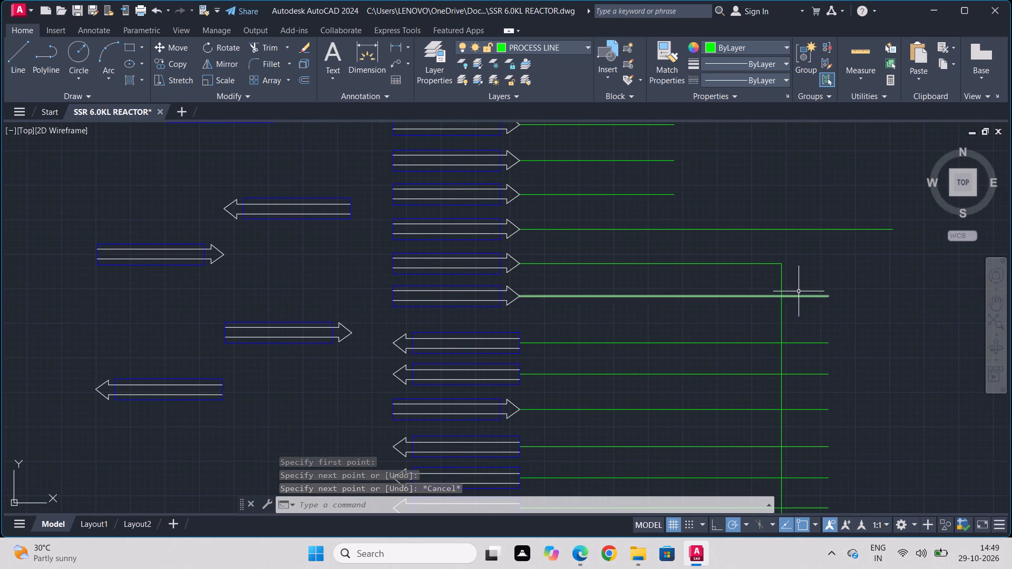
click(796, 295)
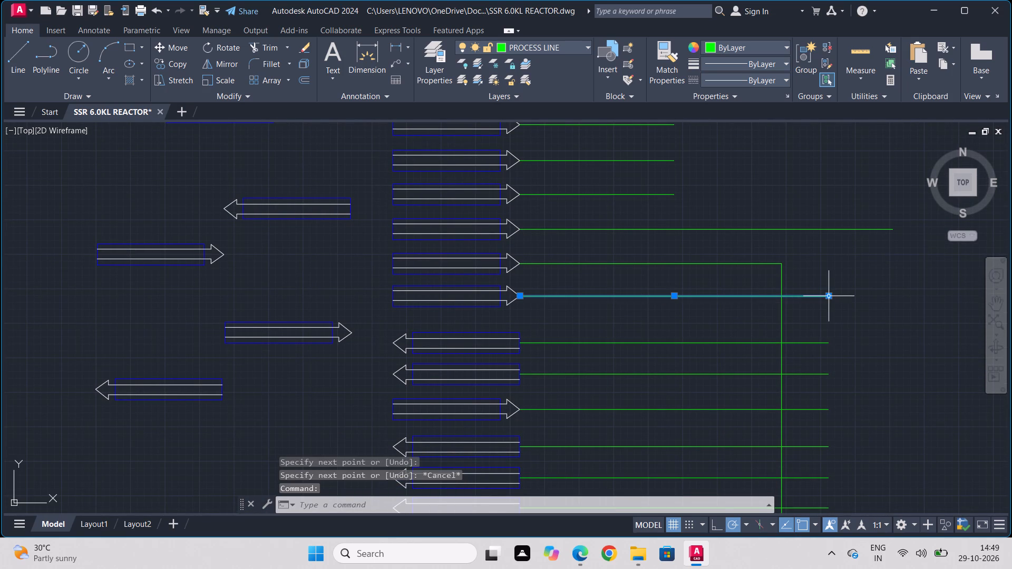
click(828, 298)
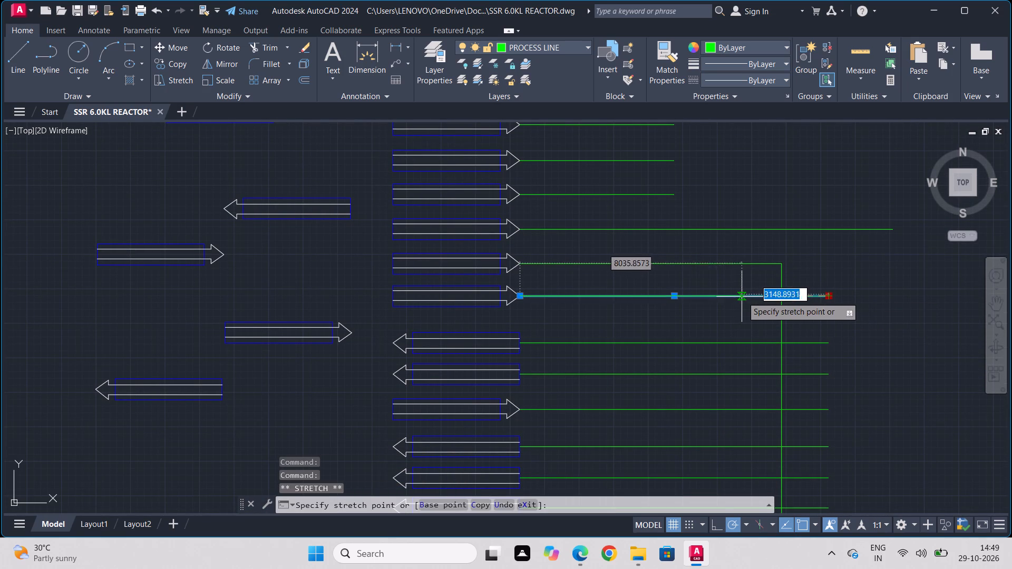
click(754, 297)
key(Escape)
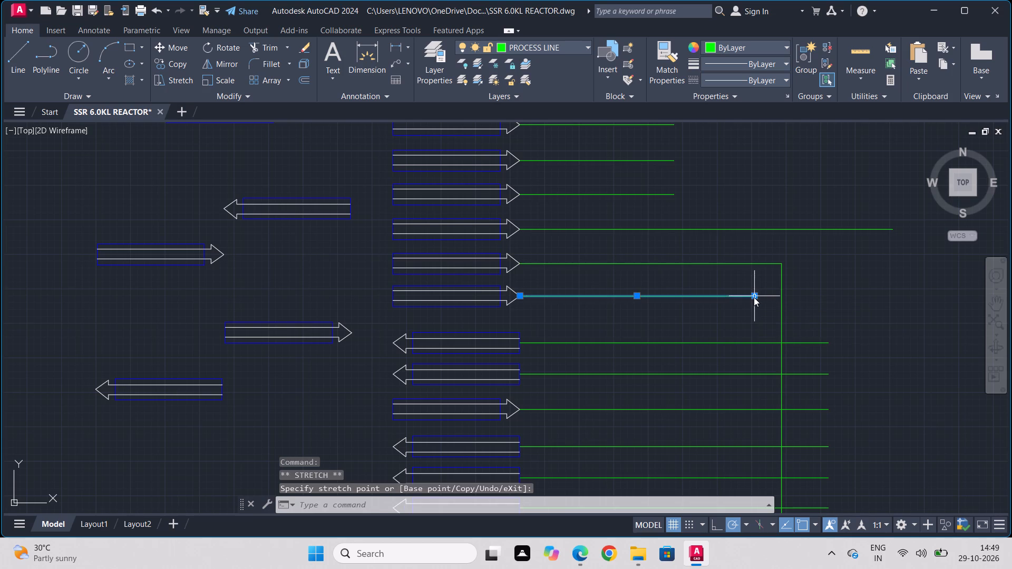
key(l)
key(Return)
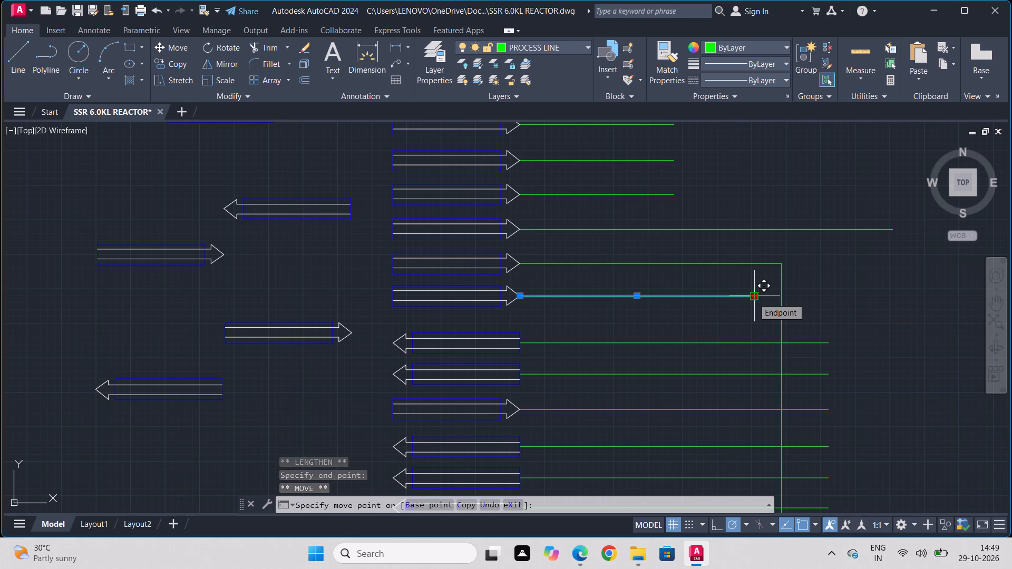
click(753, 298)
key(Escape)
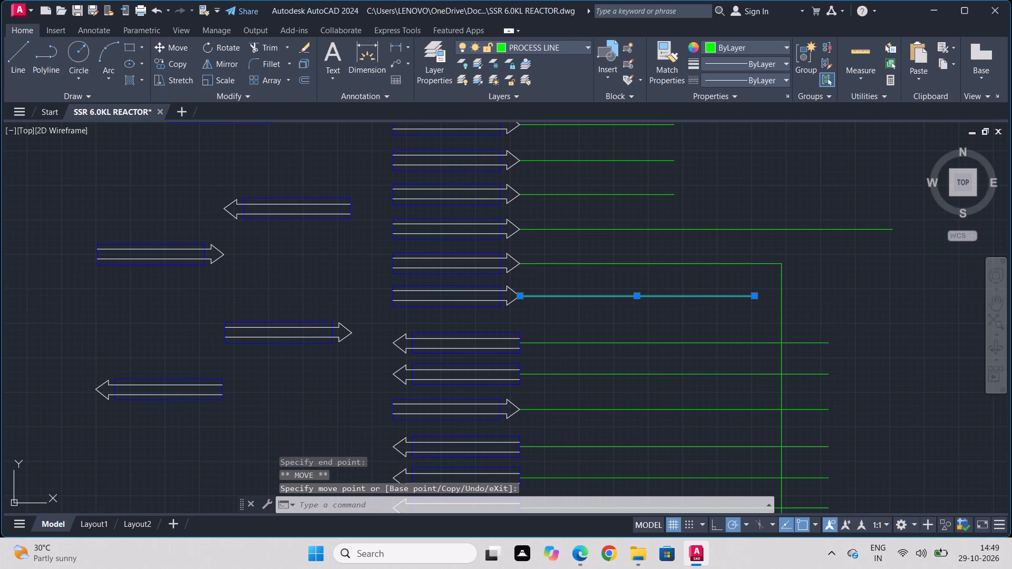
Draw a vertical process line from the eighth connector line's free end down about 14480 units, level with the first vertical's lower end.
key(l)
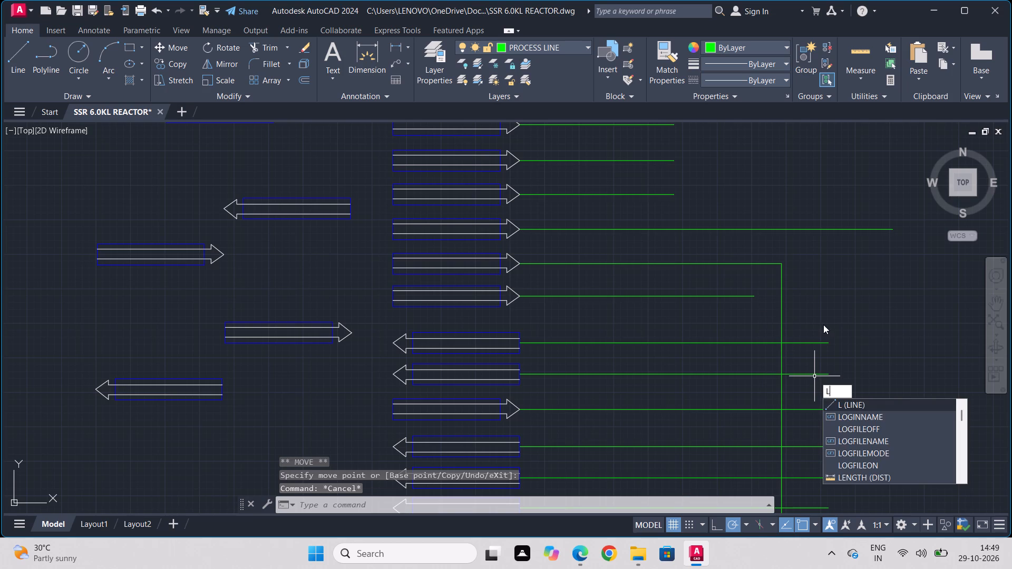
key(Return)
scroll(823, 325, up, 1)
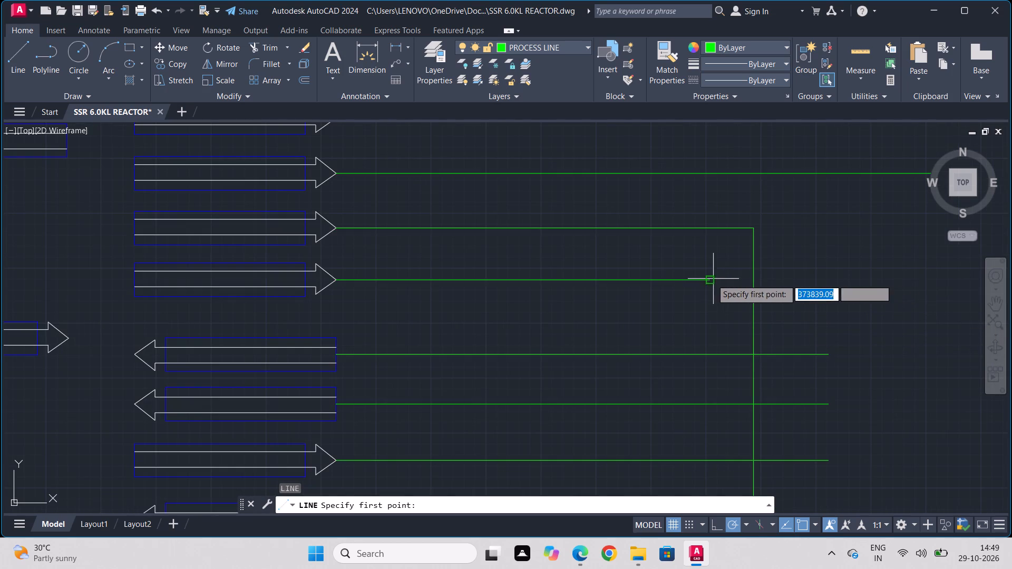
click(711, 281)
middle_drag(705, 395, 706, 118)
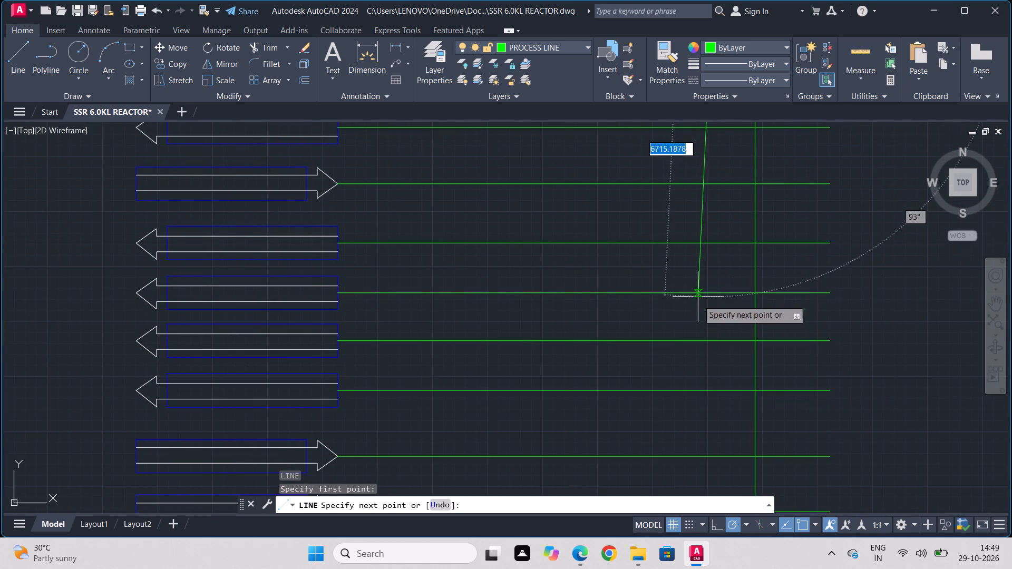
middle_drag(717, 410, 717, 89)
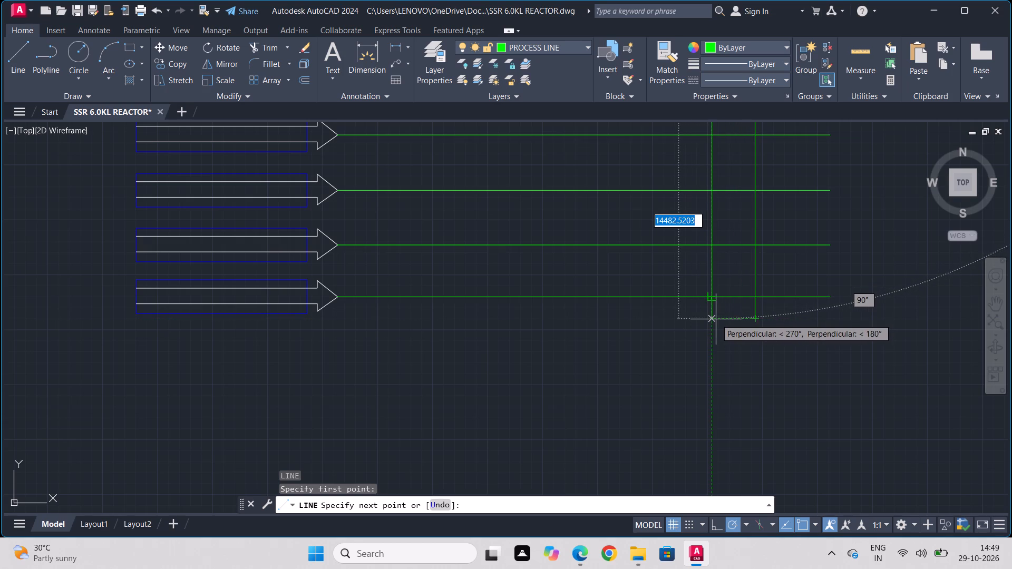
click(716, 319)
key(Escape)
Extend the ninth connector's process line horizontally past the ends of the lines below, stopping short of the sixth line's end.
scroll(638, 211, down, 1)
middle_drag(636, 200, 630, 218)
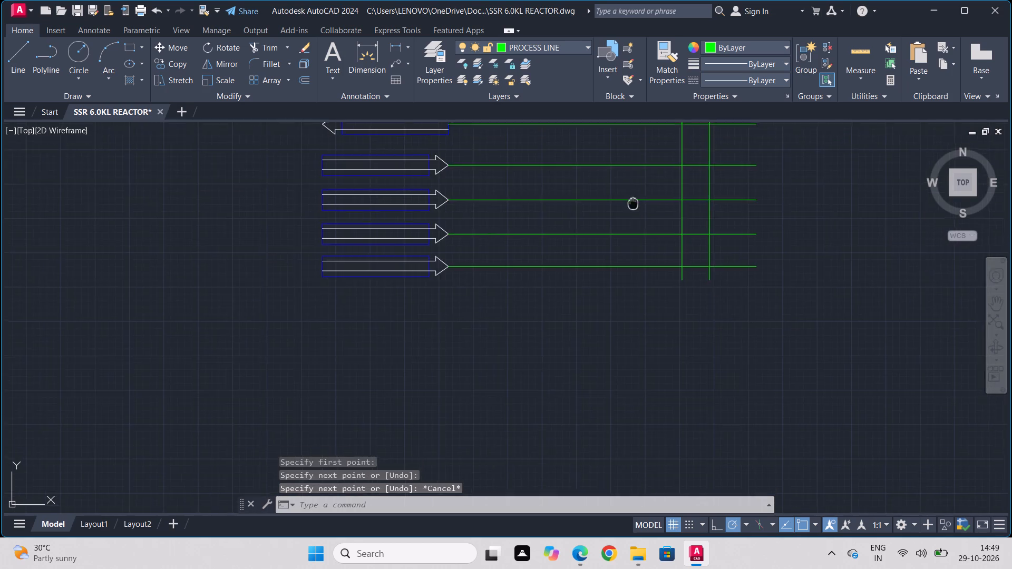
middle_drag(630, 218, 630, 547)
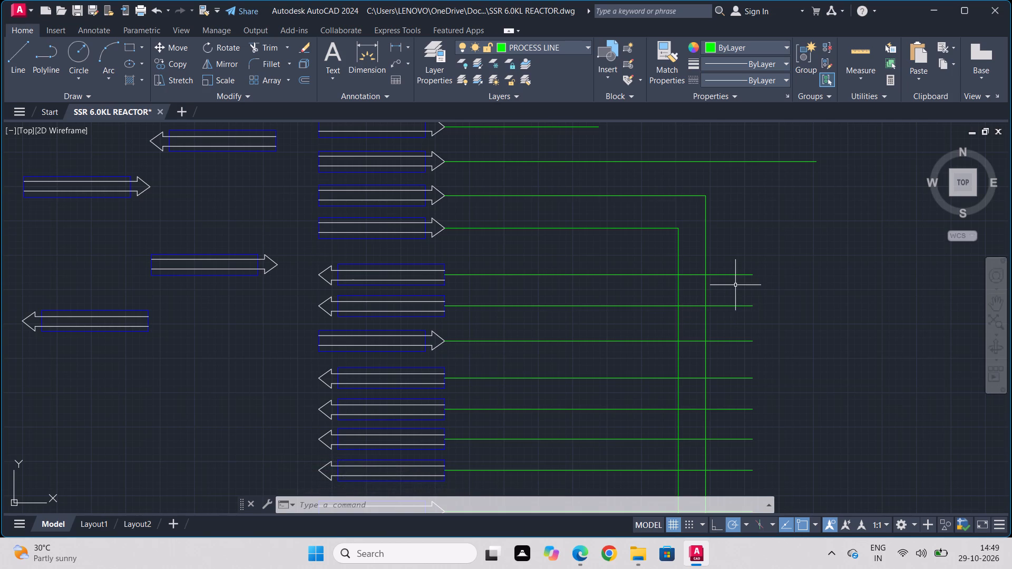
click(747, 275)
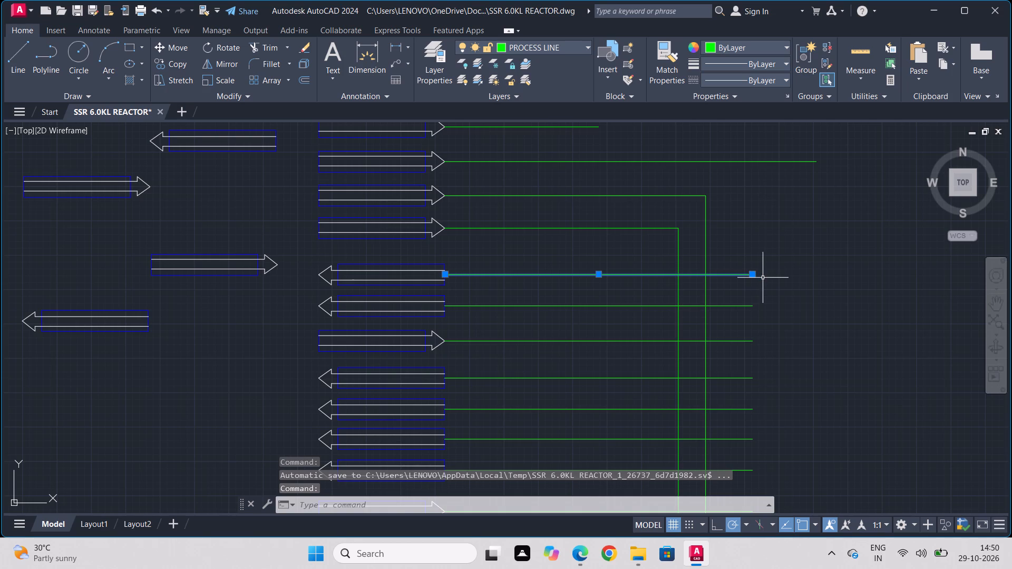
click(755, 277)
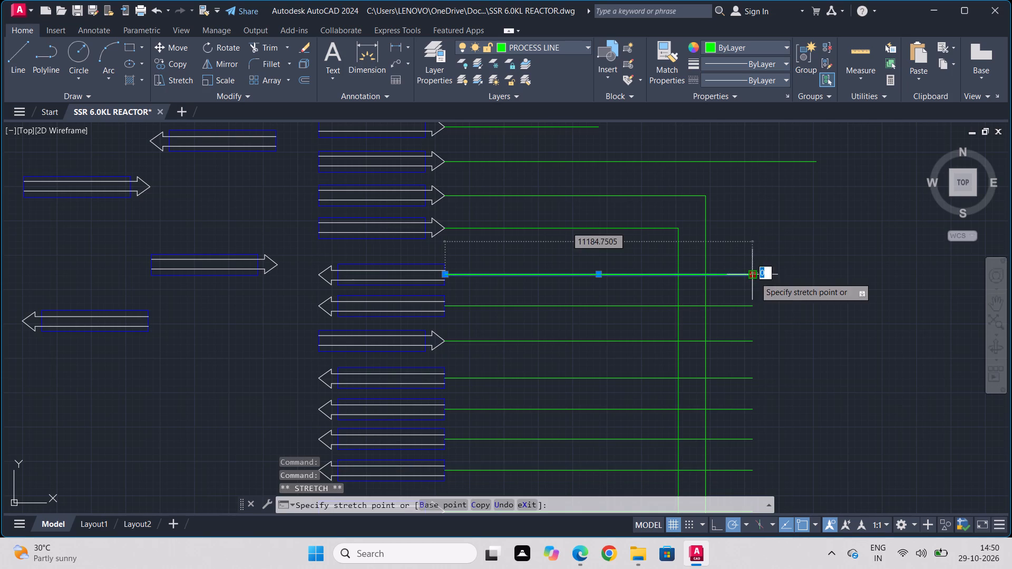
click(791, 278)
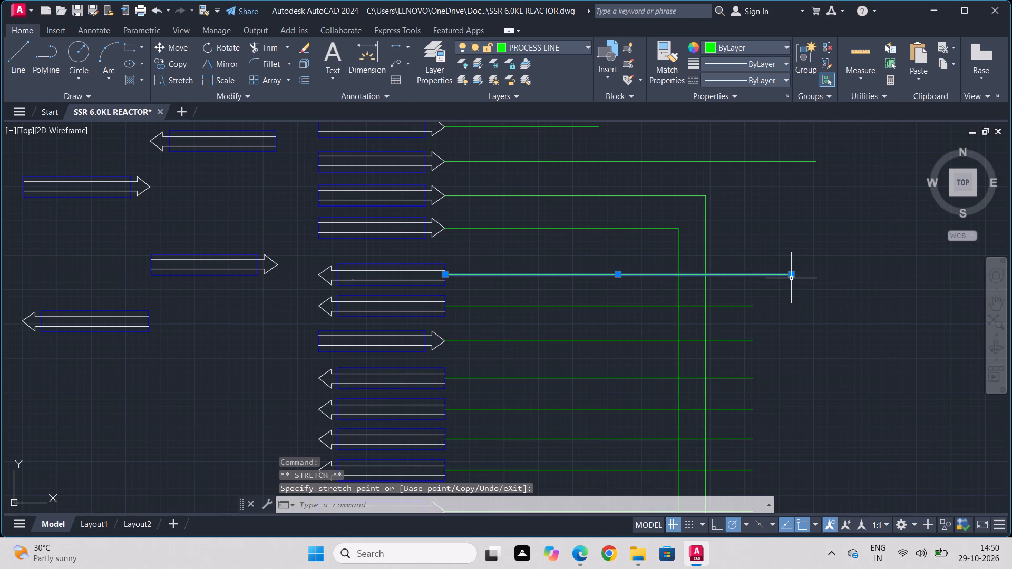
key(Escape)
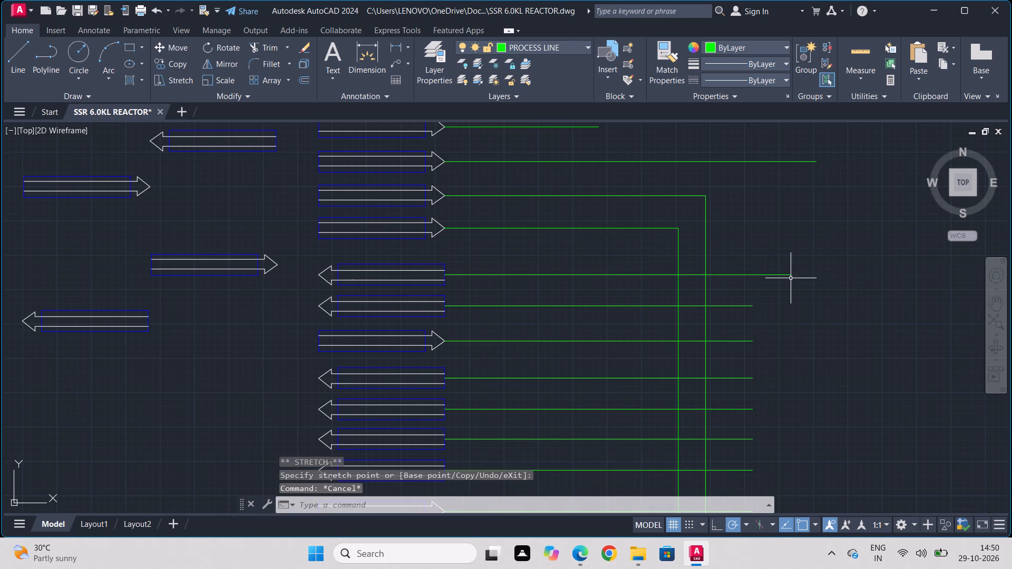
Shorten the tenth connector's process line to about 7362 units long.
click(741, 306)
click(757, 306)
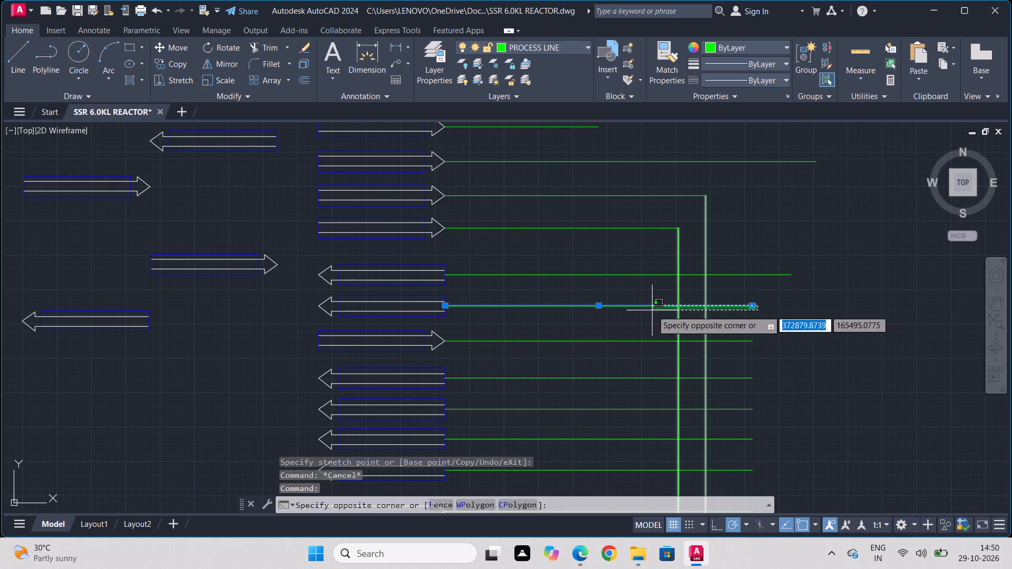
double_click(752, 307)
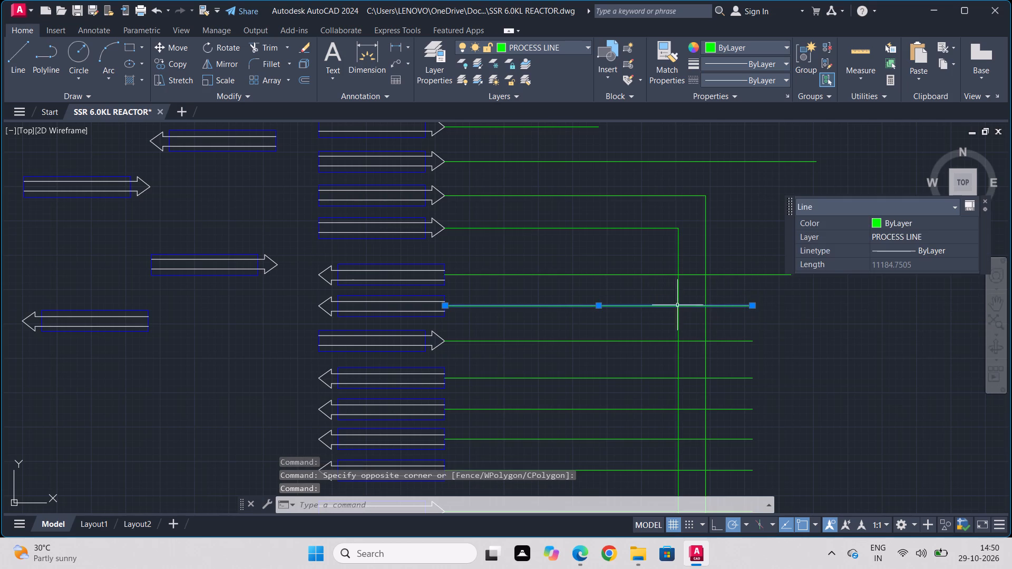
click(751, 303)
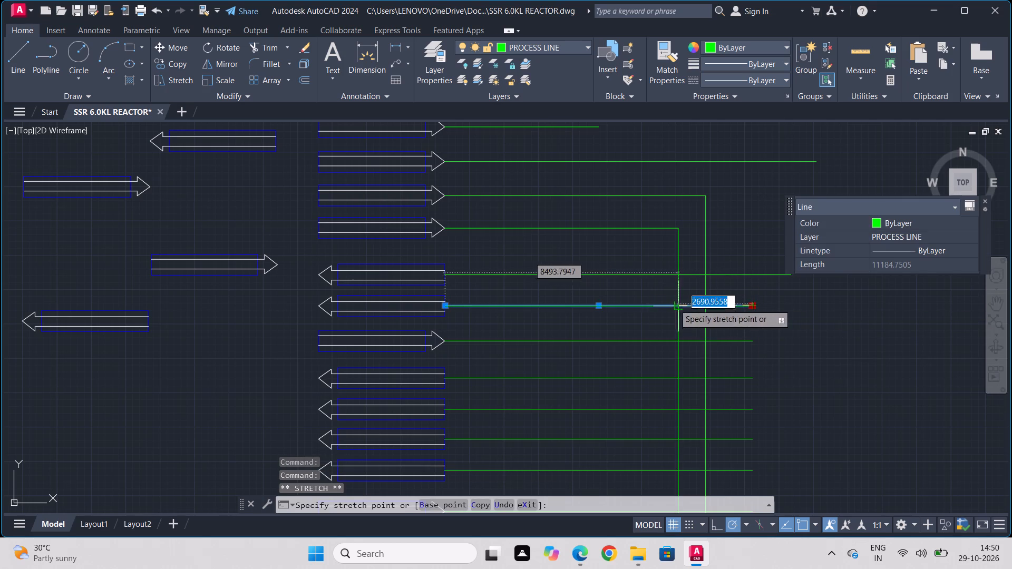
click(647, 306)
key(Escape)
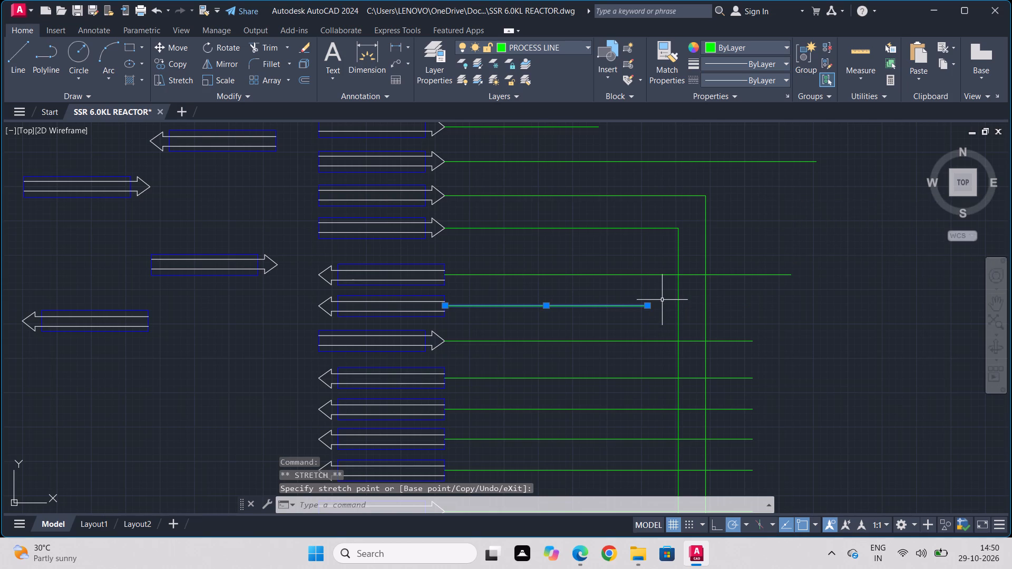
Draw a vertical process line from the tenth connector line's free end down to the level of the other verticals' lower ends.
middle_drag(661, 300, 706, 227)
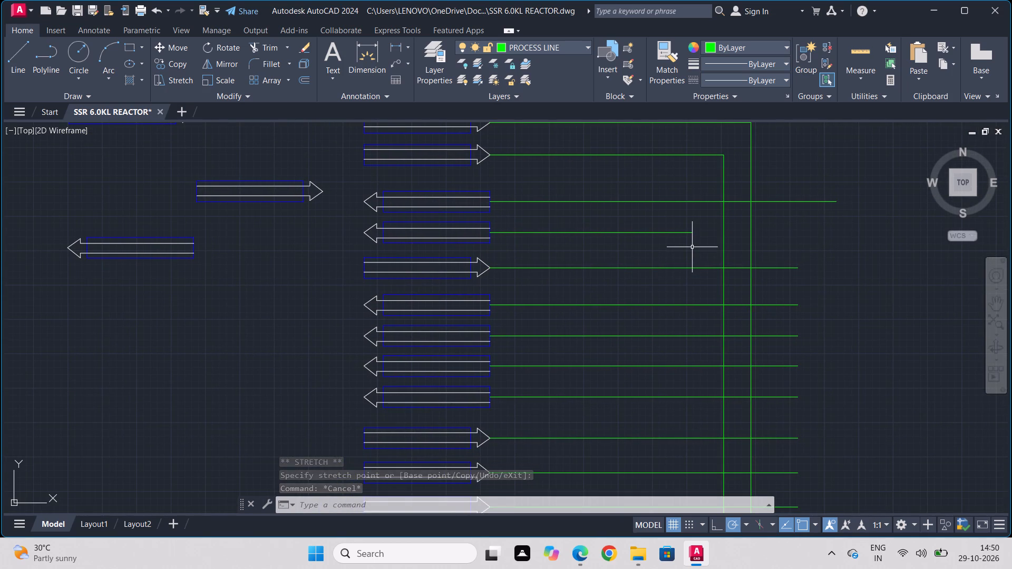
key(l)
key(Return)
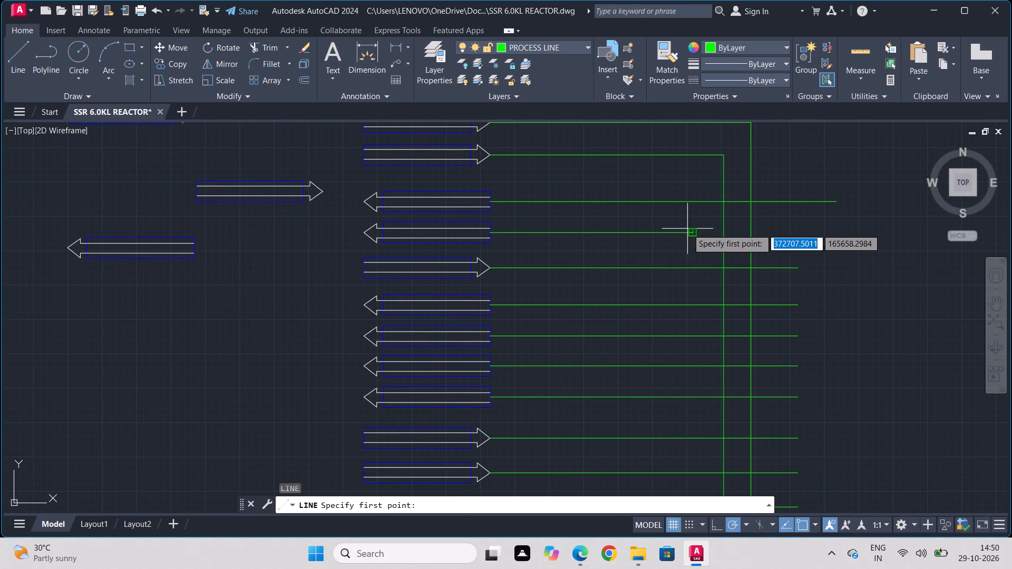
click(692, 234)
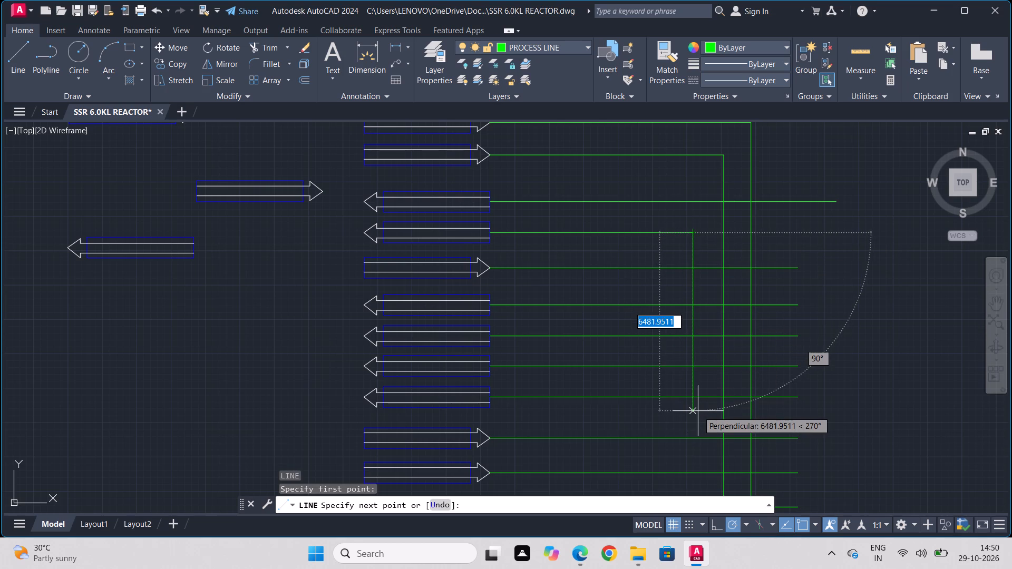
middle_drag(698, 377, 701, 222)
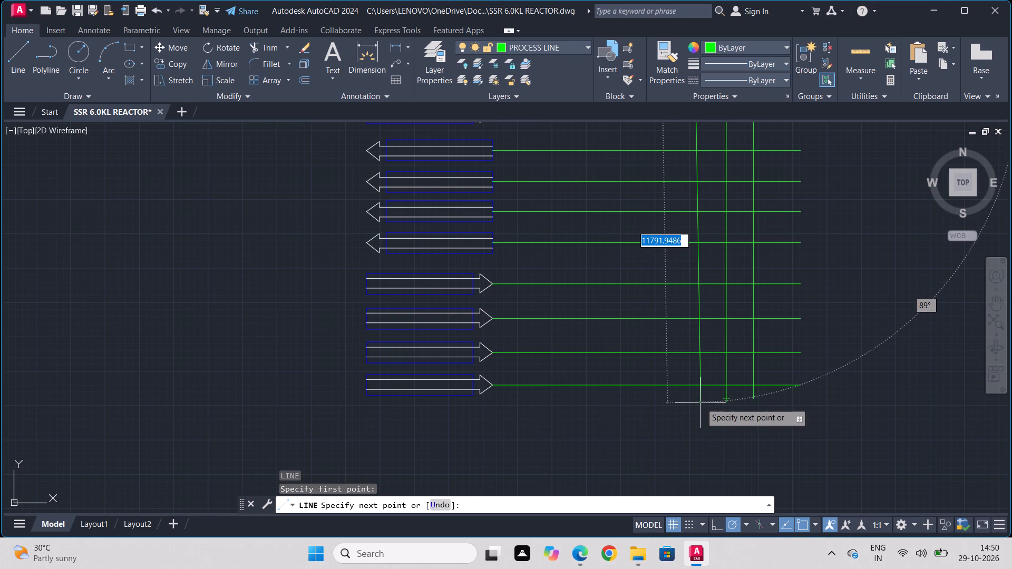
click(700, 403)
key(Escape)
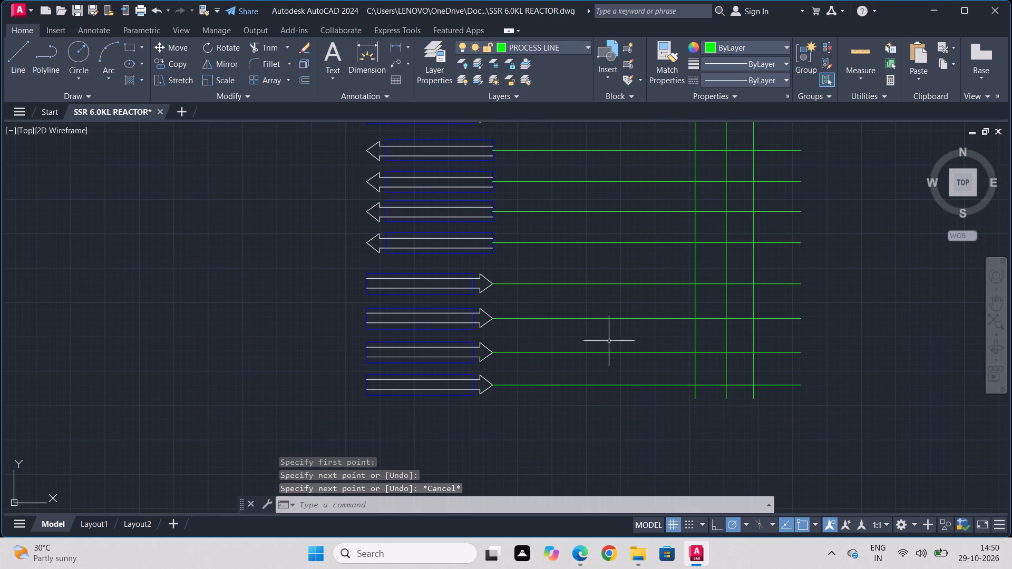
Draw a vertical process line from the ninth connector's line, aligned with the lower lines' free ends, down to the other verticals' lower level.
middle_drag(650, 307, 648, 452)
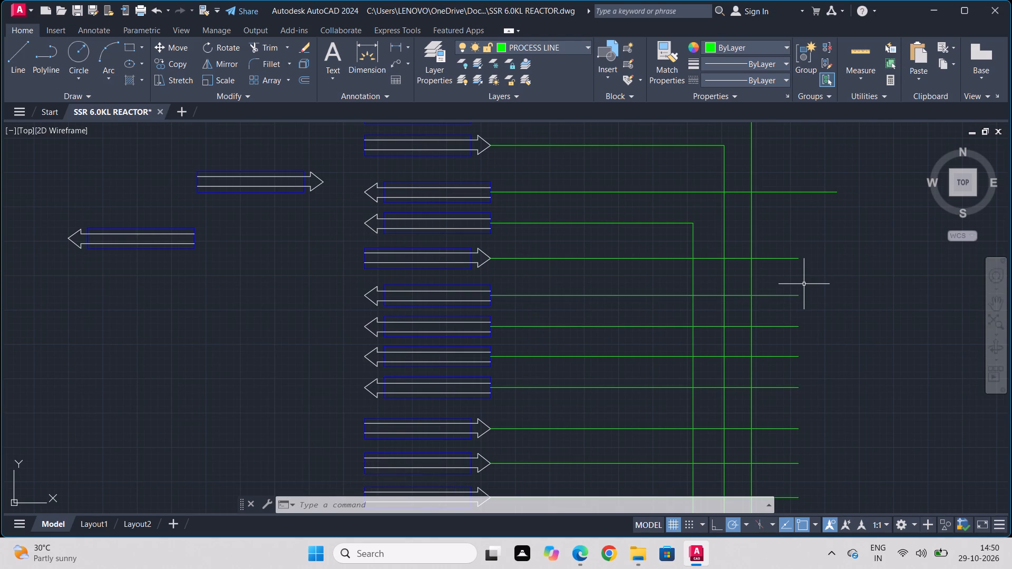
middle_drag(820, 229, 820, 264)
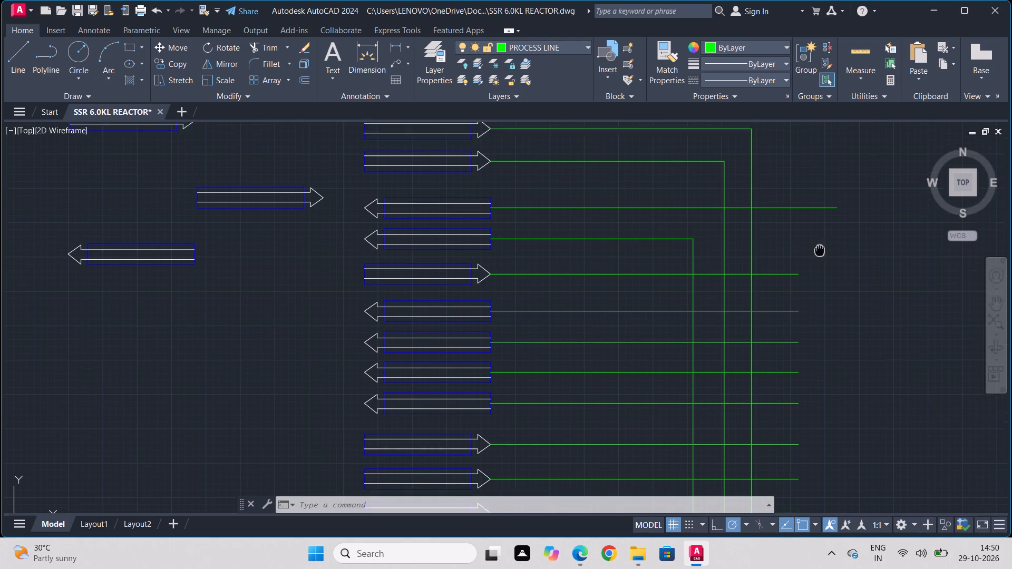
middle_drag(820, 264, 820, 258)
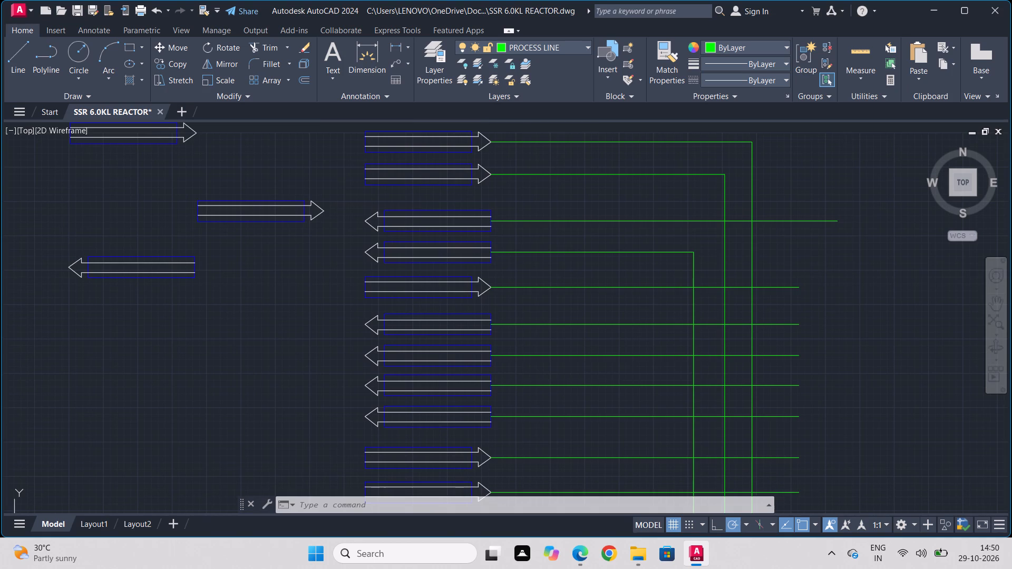
key(l)
key(Return)
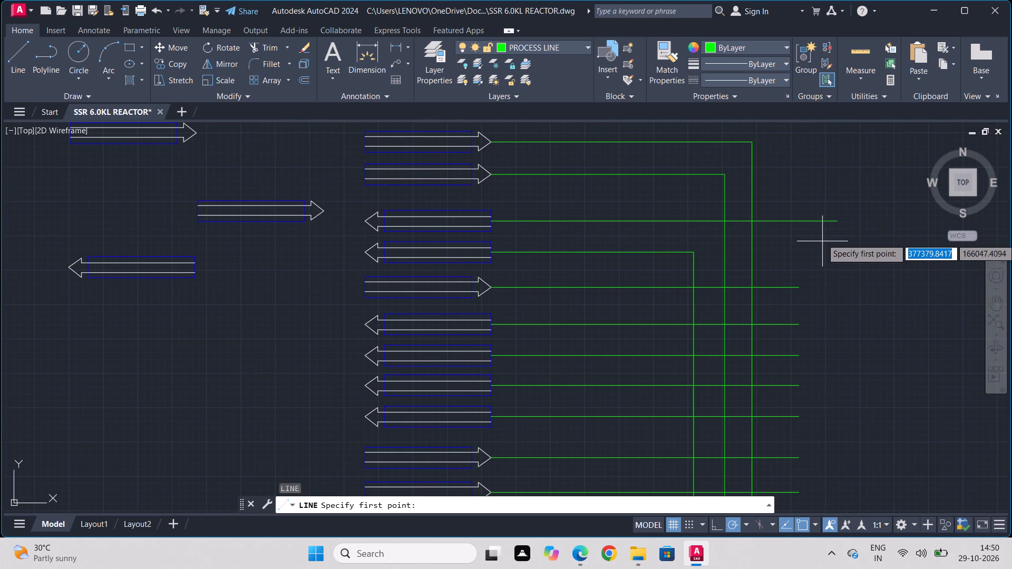
click(797, 223)
middle_drag(797, 361, 796, 315)
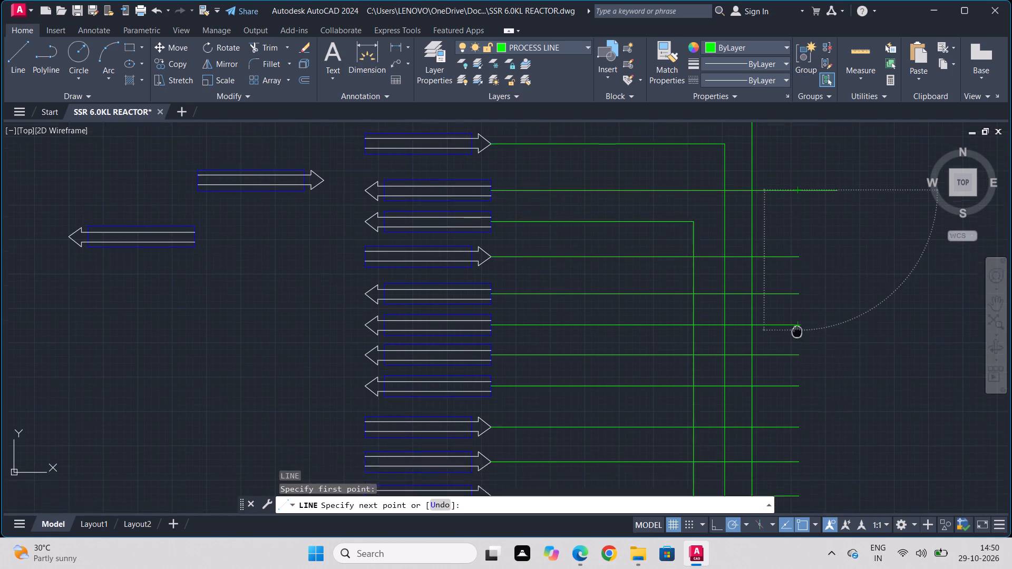
middle_drag(796, 315, 775, 225)
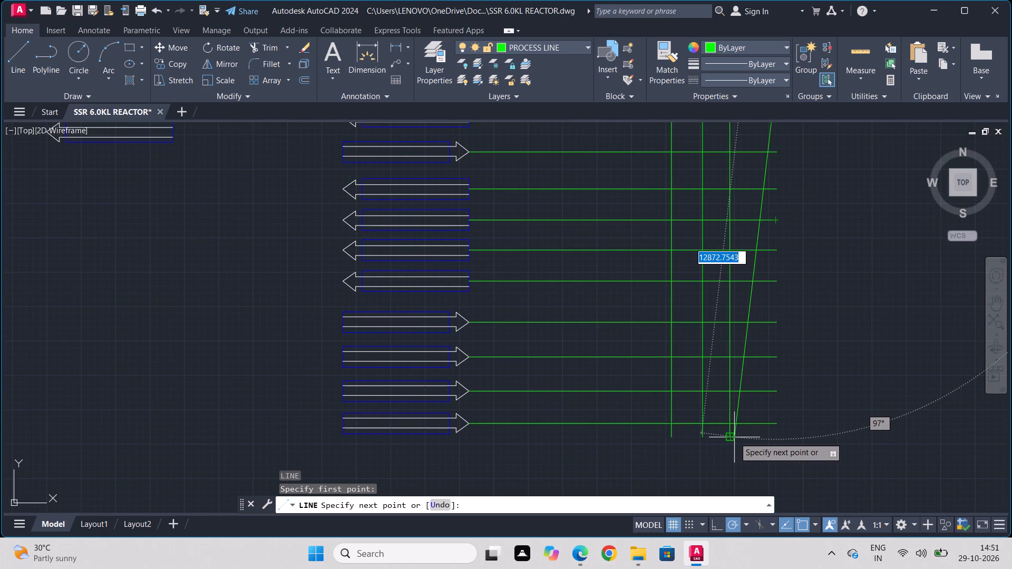
click(775, 434)
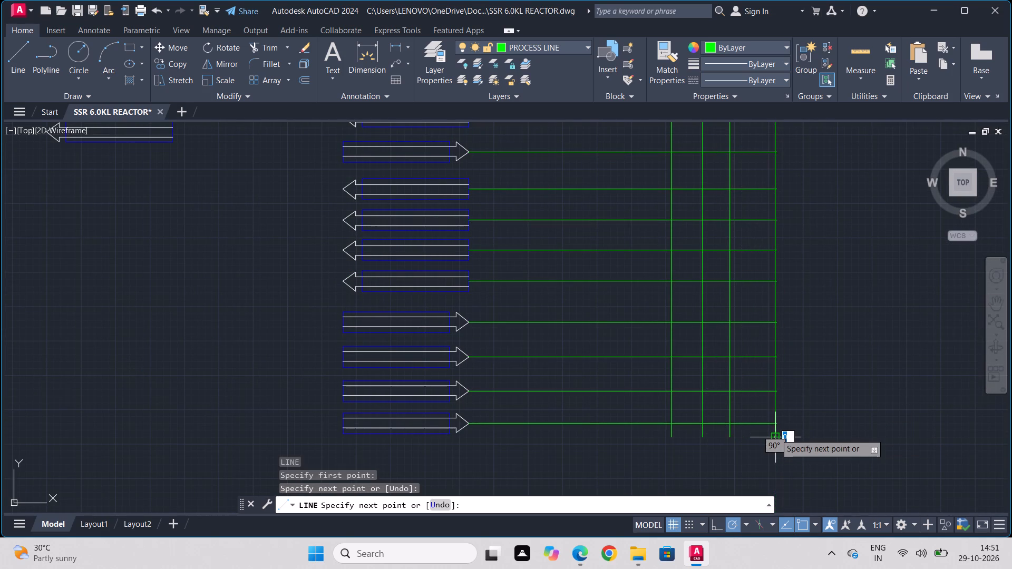
key(Escape)
Trim the end of the ninth connector's process line that overhangs its new vertical line.
middle_drag(838, 303, 851, 348)
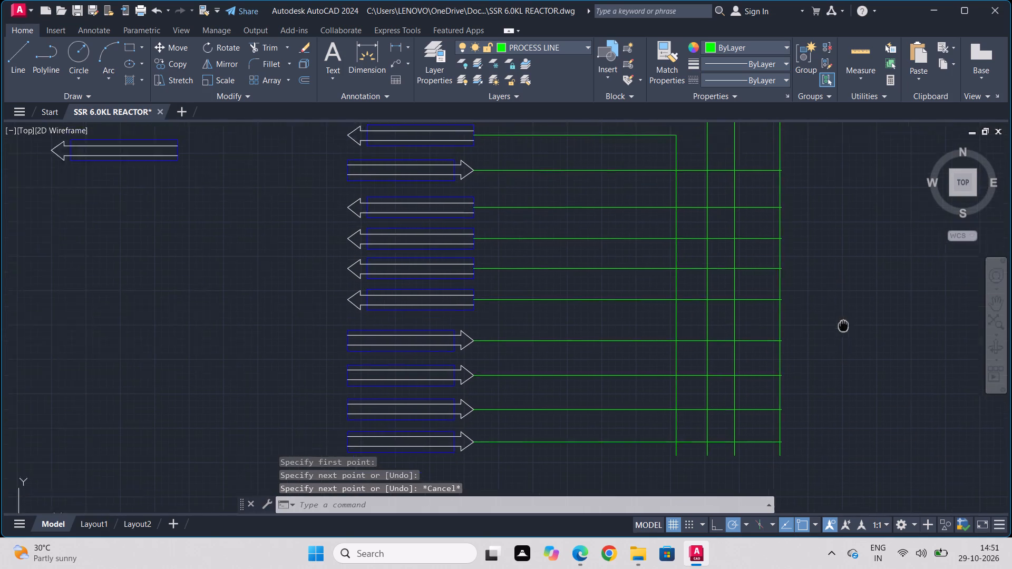
middle_drag(851, 348, 882, 391)
text(TR)
key(Return)
drag(848, 152, 848, 227)
key(Escape)
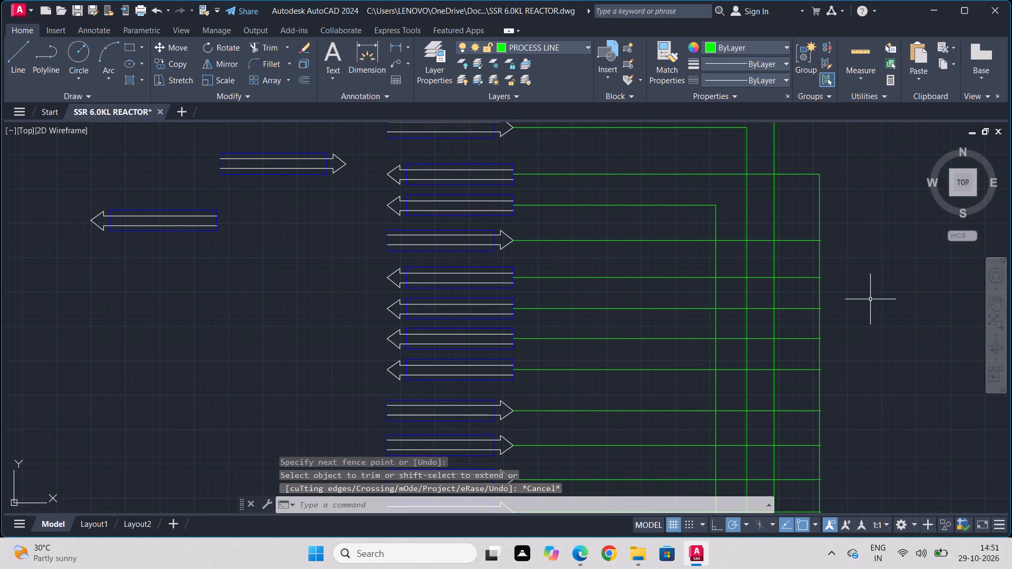
middle_drag(871, 299, 865, 266)
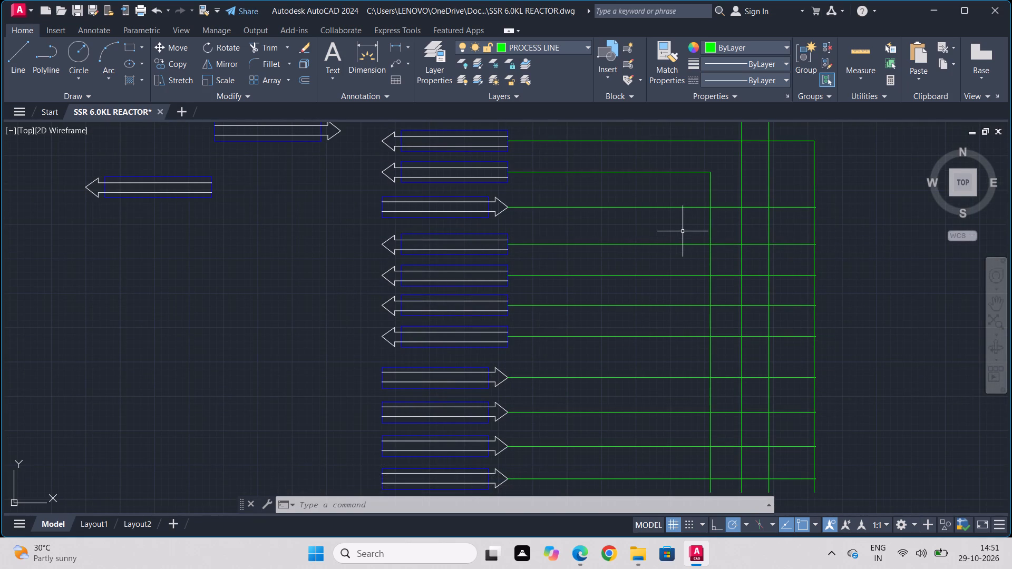
Draw a vertical process line about 9028 units long from the twelfth connector's line down to the other verticals' lower level.
middle_drag(683, 232, 688, 296)
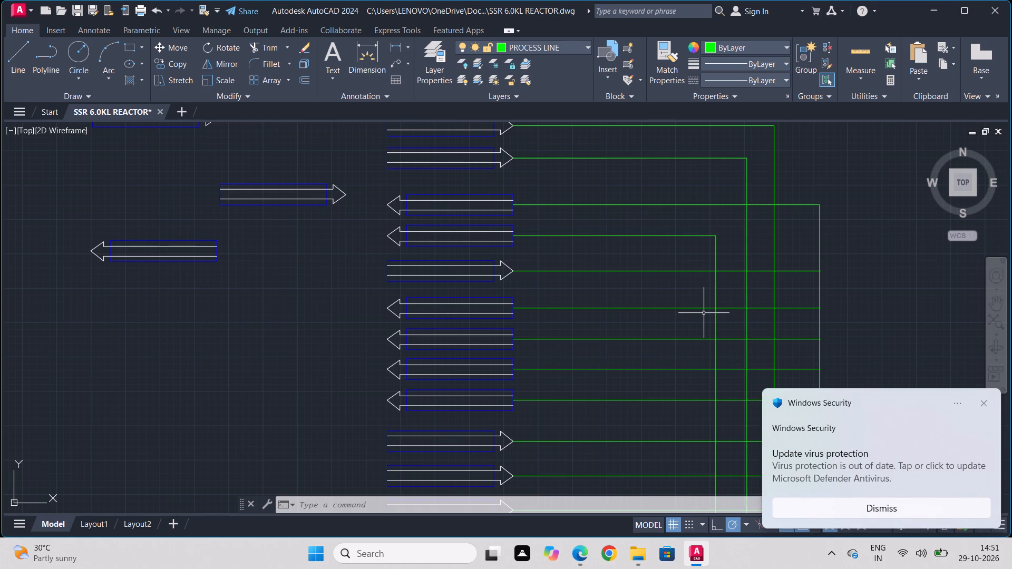
key(l)
key(Return)
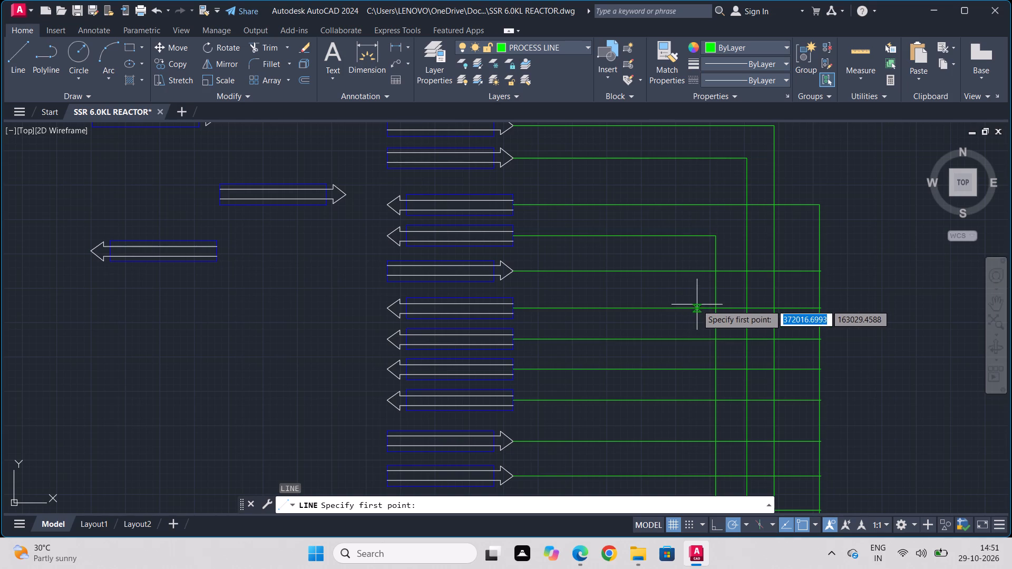
click(695, 308)
middle_drag(697, 371, 699, 177)
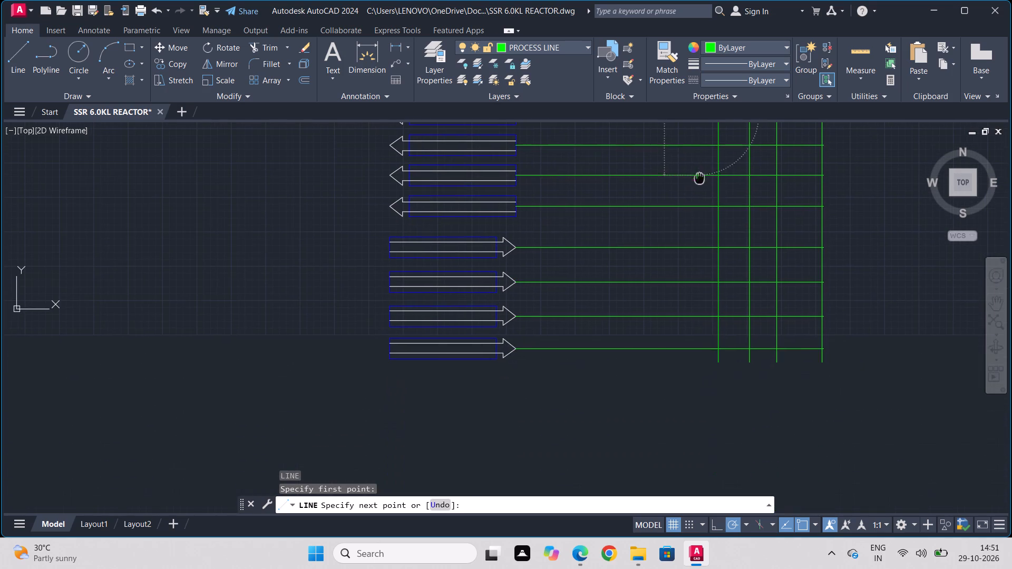
click(696, 364)
key(Escape)
Draw a vertical process line from the fourteenth connector's line, just inside the twelfth's vertical, down to the common lower level.
middle_drag(668, 326, 735, 434)
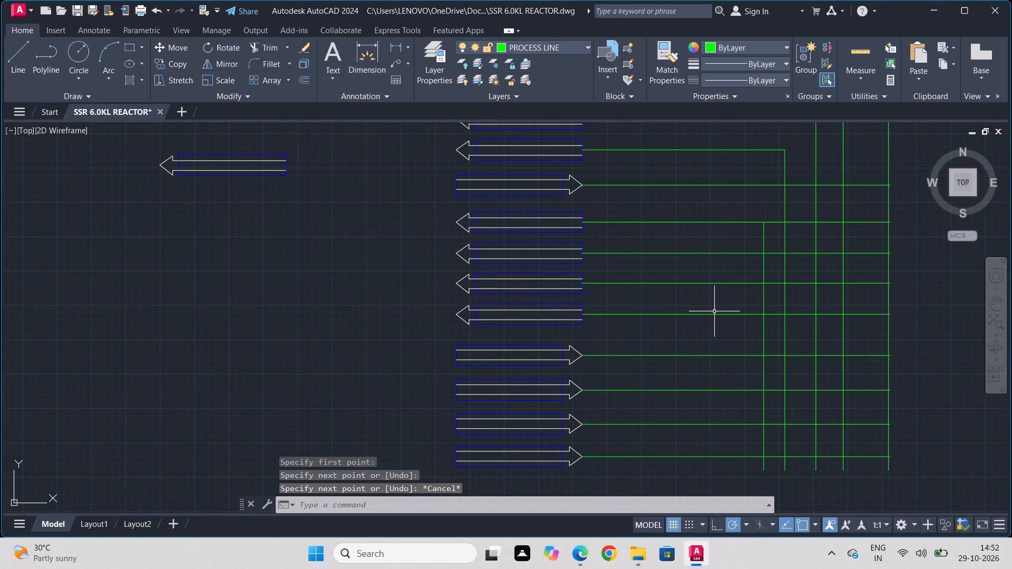
key(l)
key(Return)
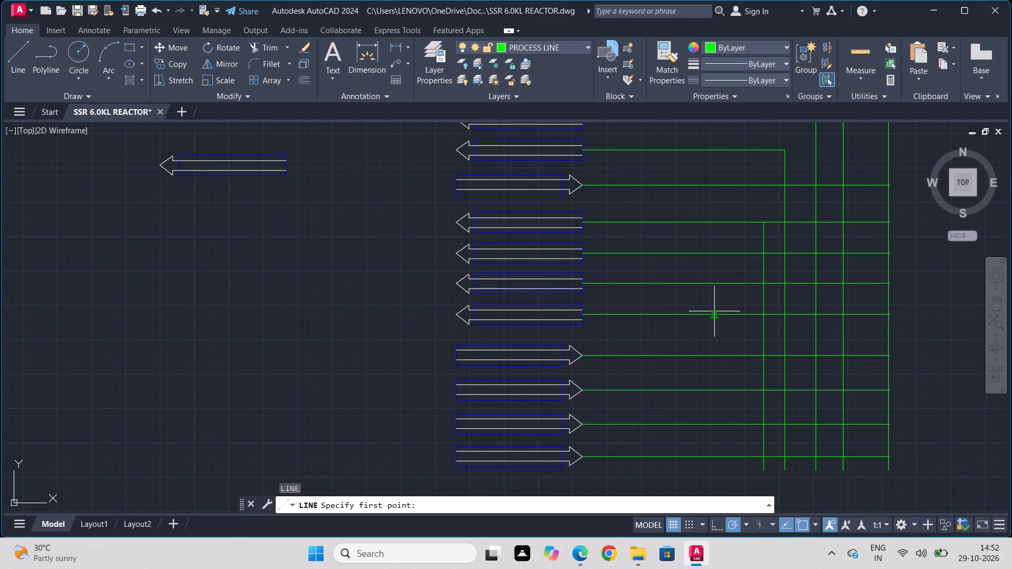
click(736, 283)
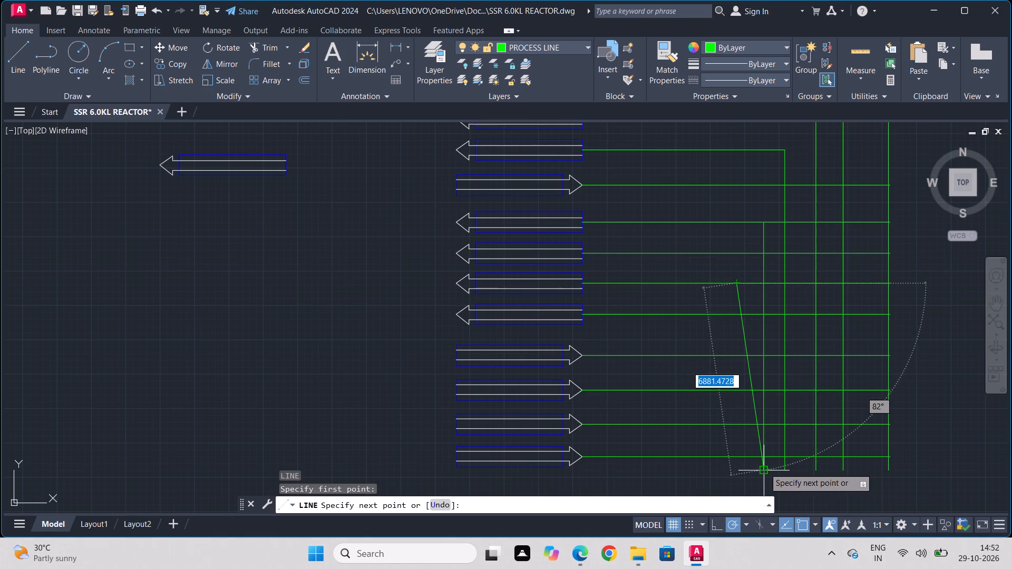
click(740, 469)
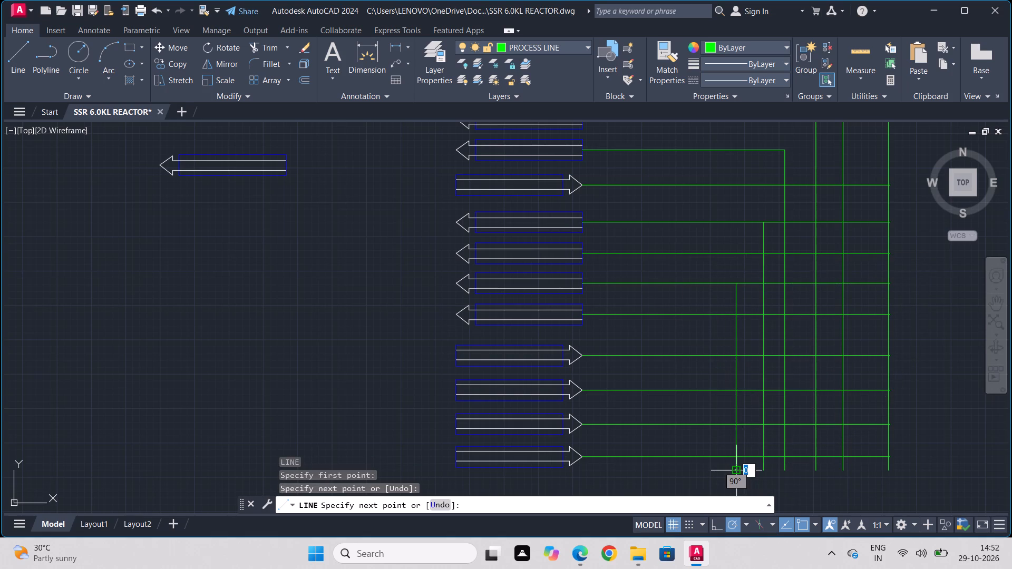
key(Escape)
Draw a vertical process line about 5677 units long from the fifteenth connector's line down to the common lower level.
key(l)
key(Return)
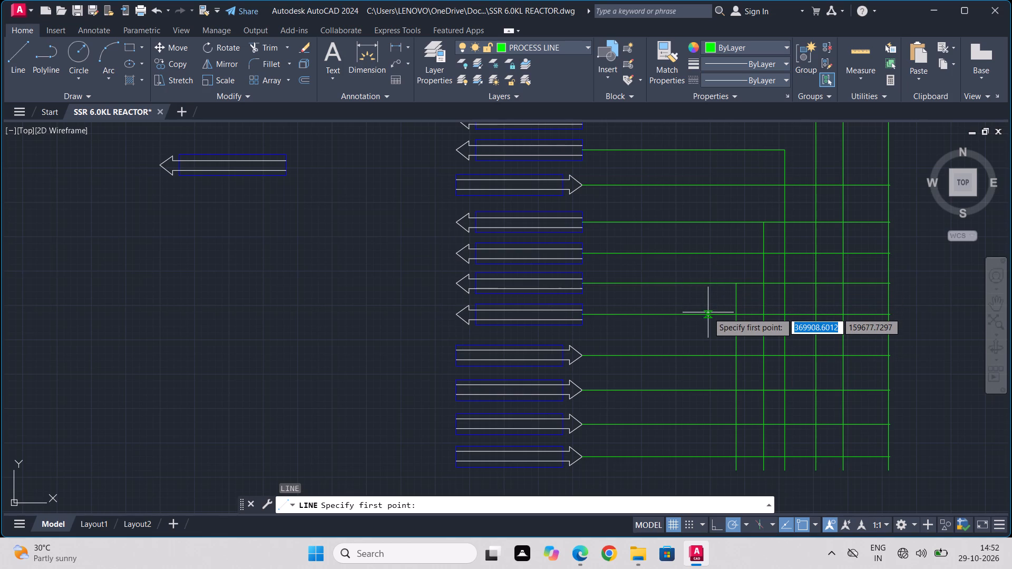
click(706, 313)
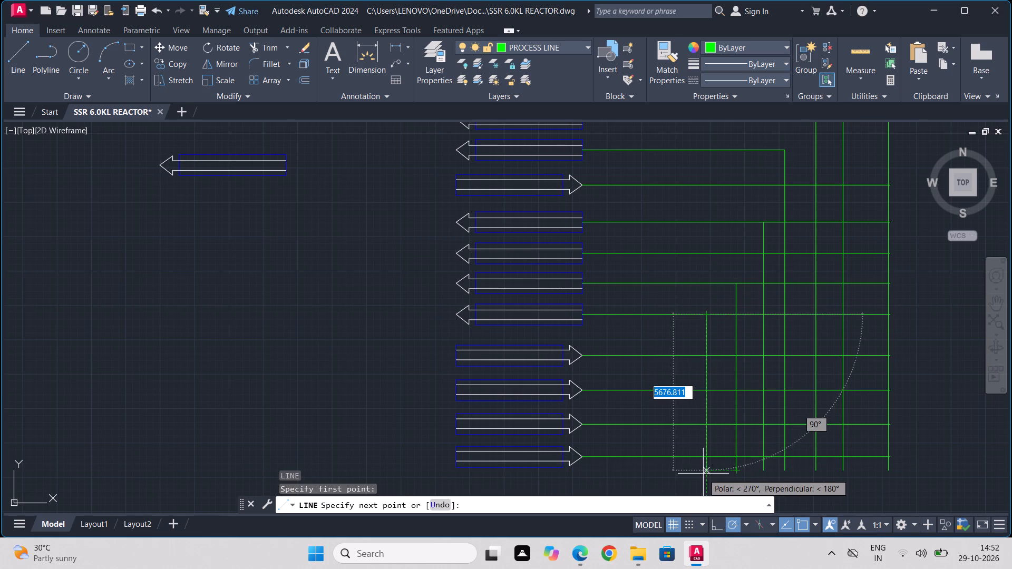
click(706, 472)
key(Escape)
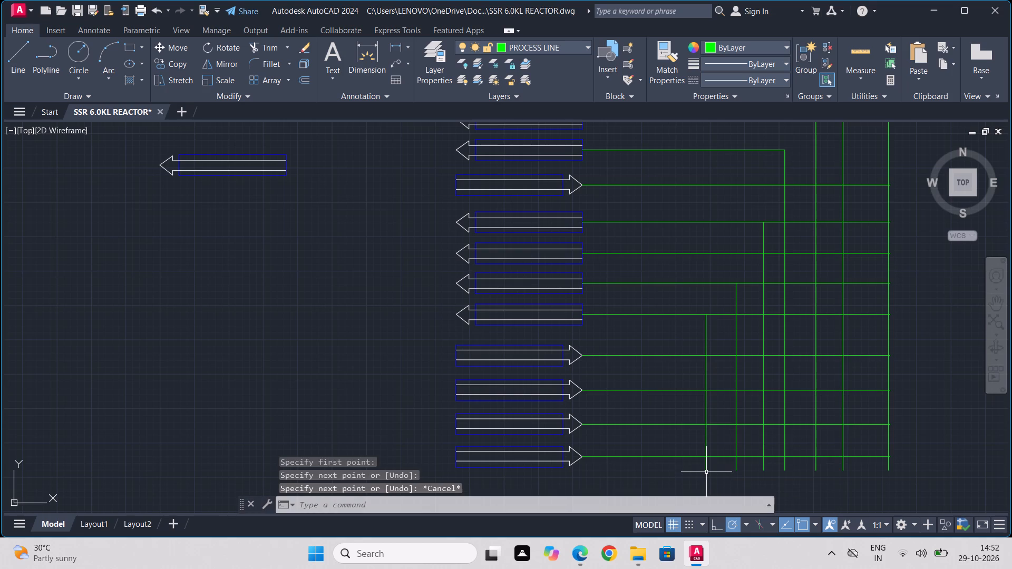
Draw a vertical process line about 4180 units long from the sixteenth connector's line down to the common lower level.
key(l)
key(Return)
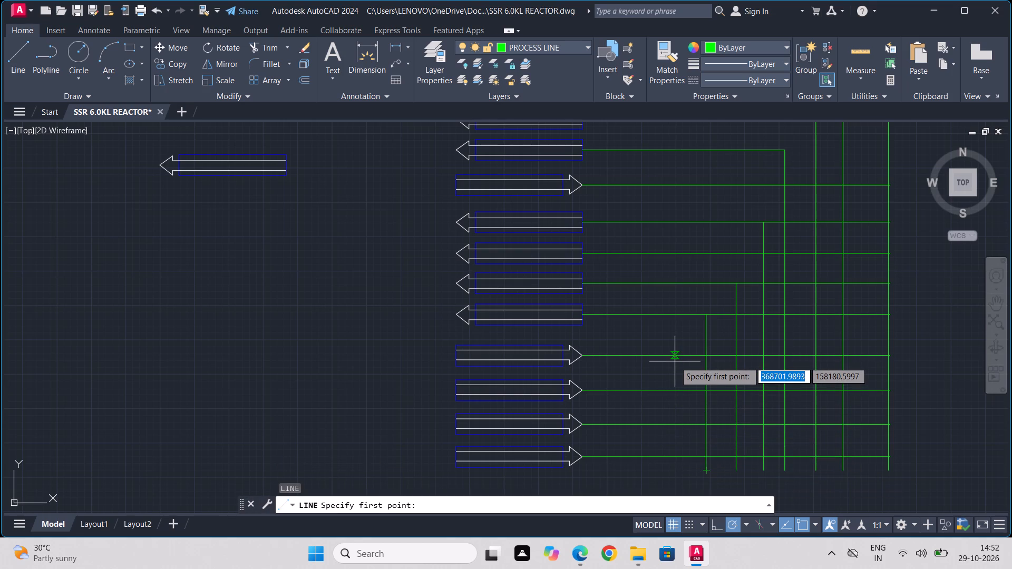
click(675, 355)
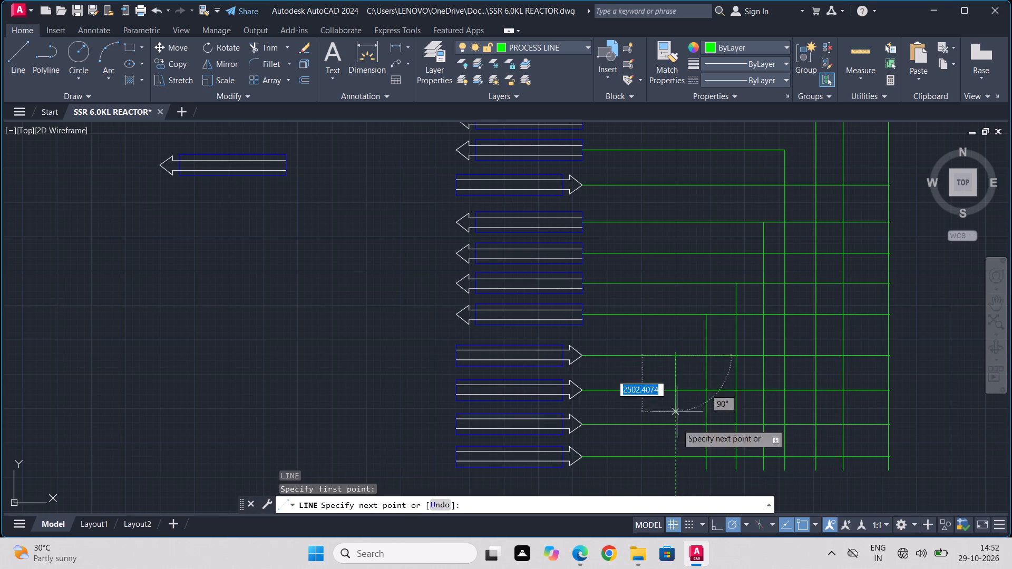
click(678, 470)
key(Escape)
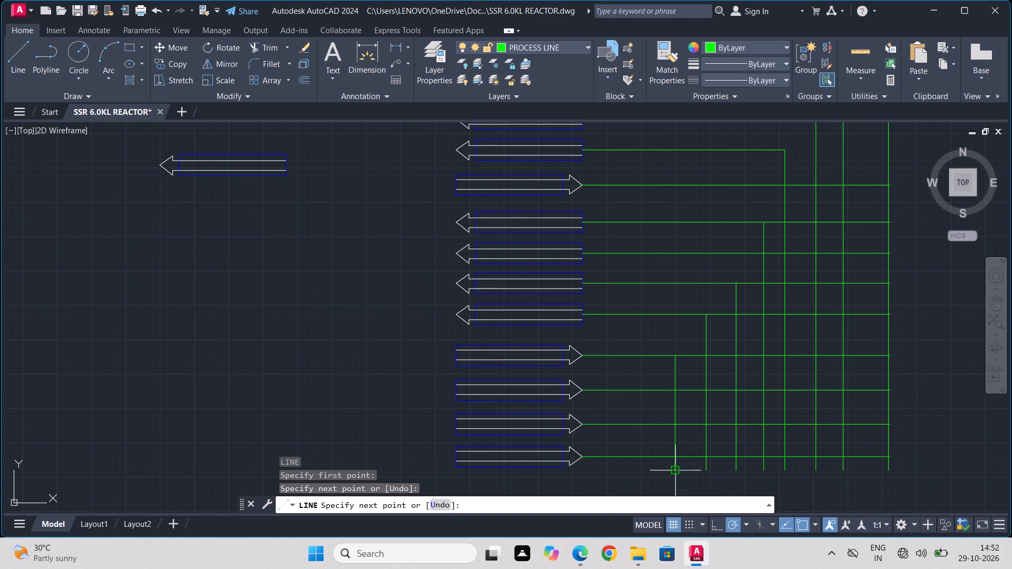
Draw a vertical process line from the seventeenth connector's line, just inside the sixteenth's vertical, down to the common lower level.
key(l)
key(Return)
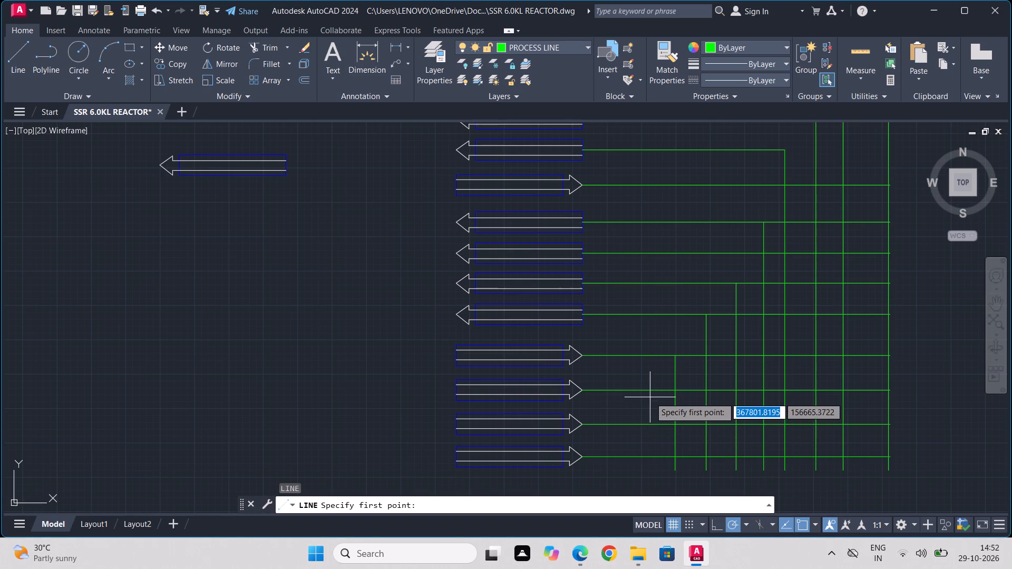
click(651, 393)
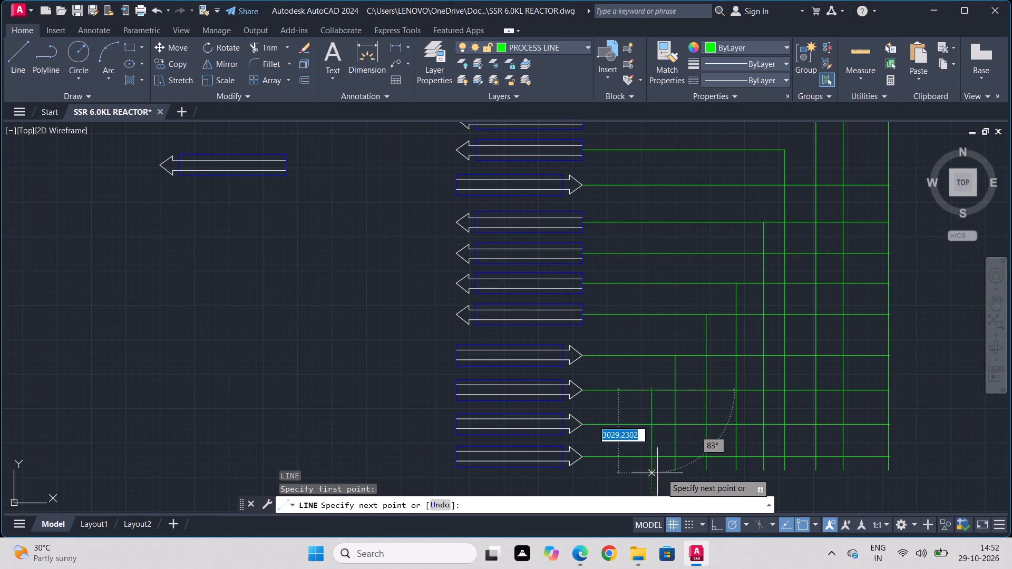
click(653, 473)
key(Escape)
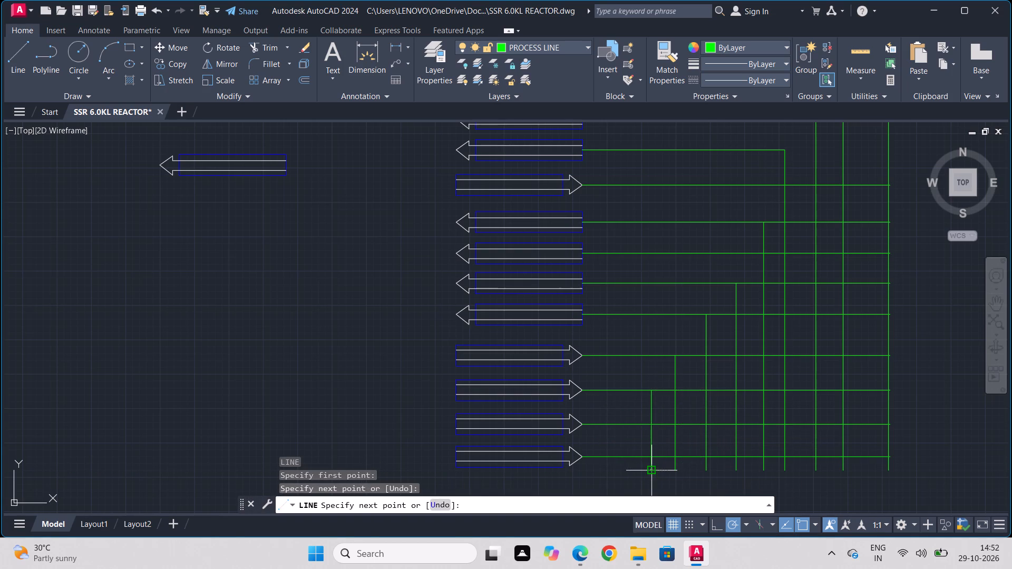
Draw a vertical process line about 1677 units long from the eighteenth connector's line down to the common lower level.
key(l)
key(Return)
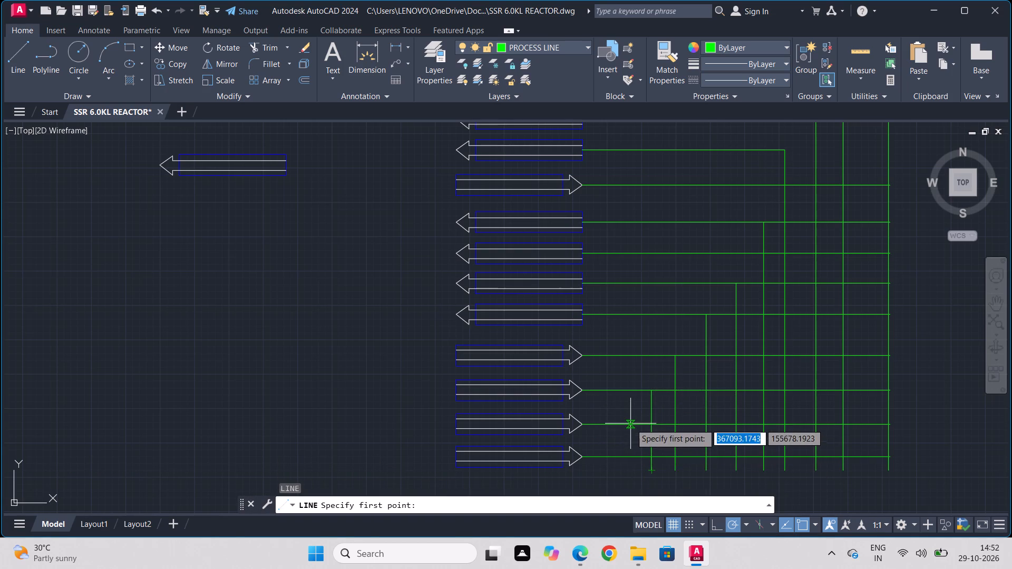
click(630, 424)
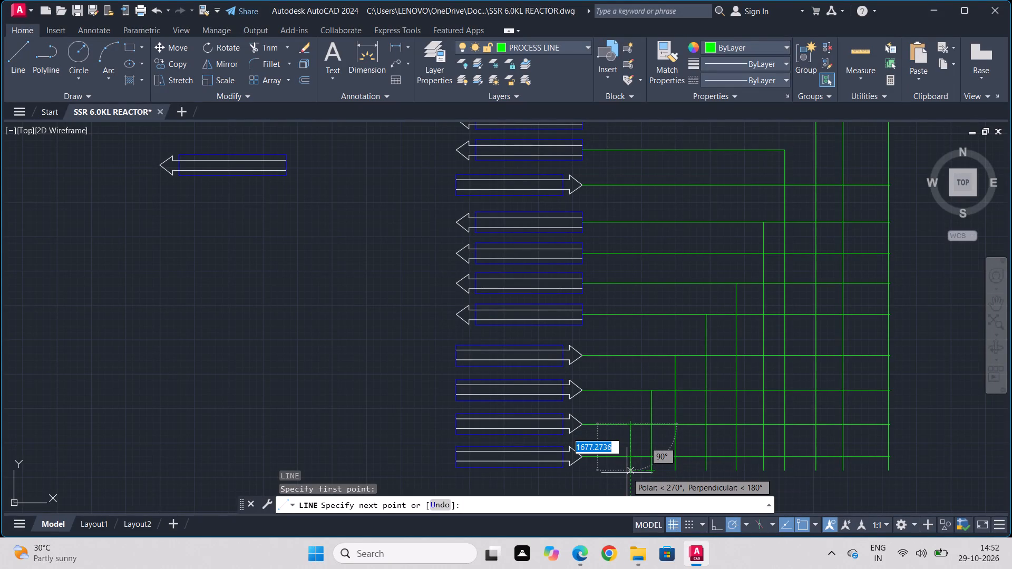
click(627, 473)
key(Escape)
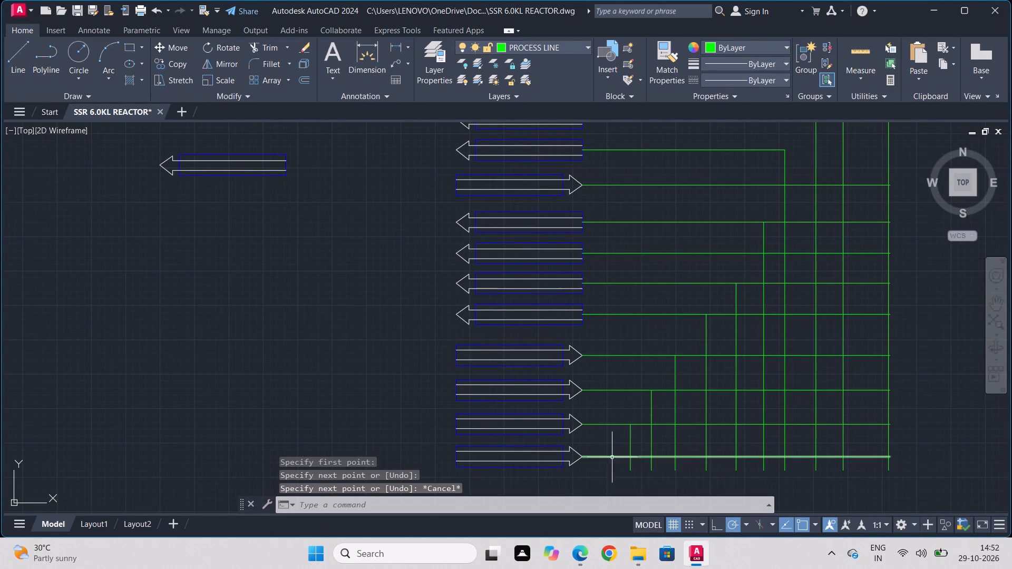
Fence-trim the eleventh to nineteenth connectors' process lines between the seventh connector's vertical and the outermost vertical.
middle_drag(751, 323, 521, 487)
middle_drag(649, 353, 665, 324)
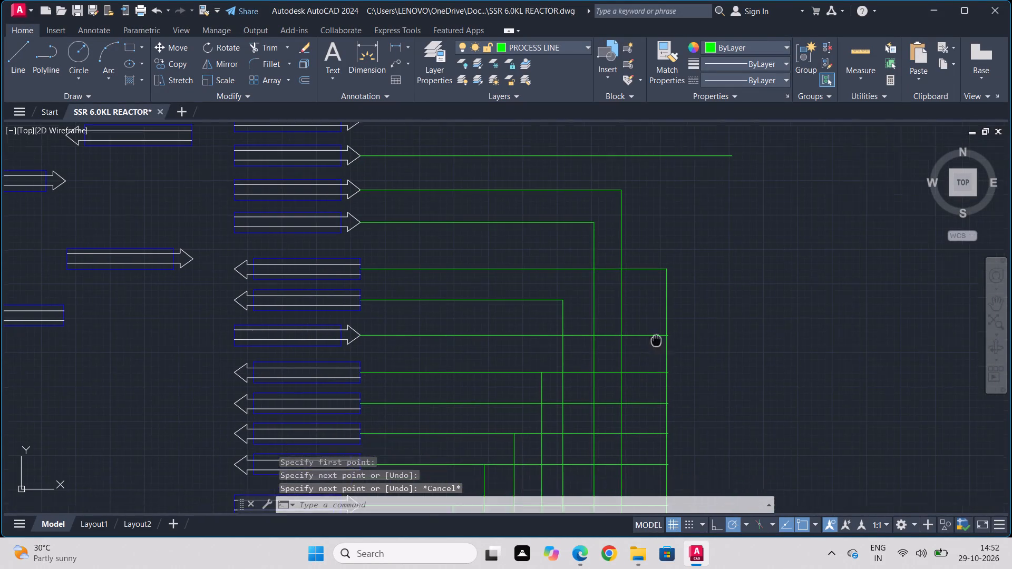
middle_drag(665, 324, 674, 308)
text(TR)
key(Return)
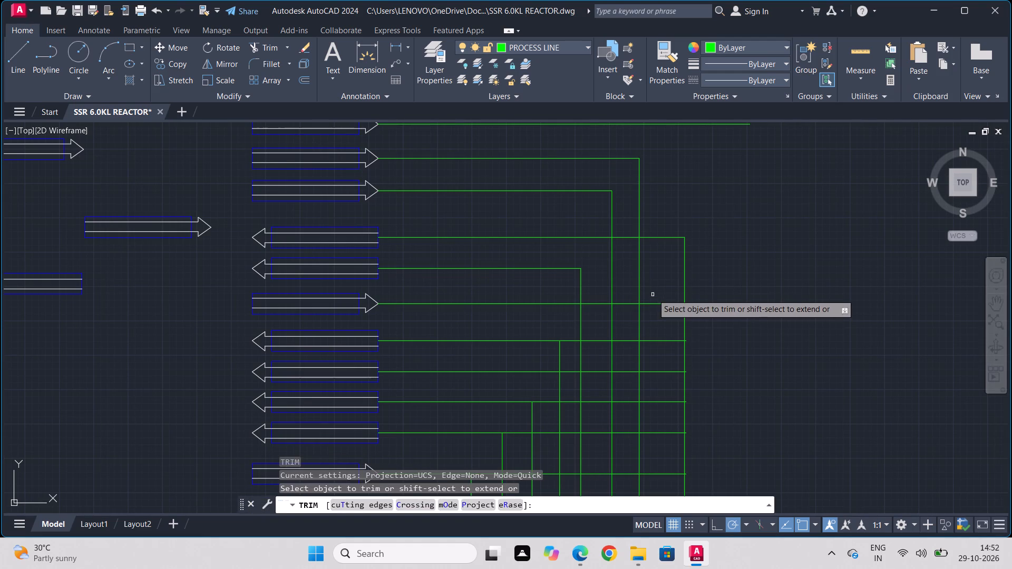
click(660, 279)
middle_drag(654, 365, 675, 208)
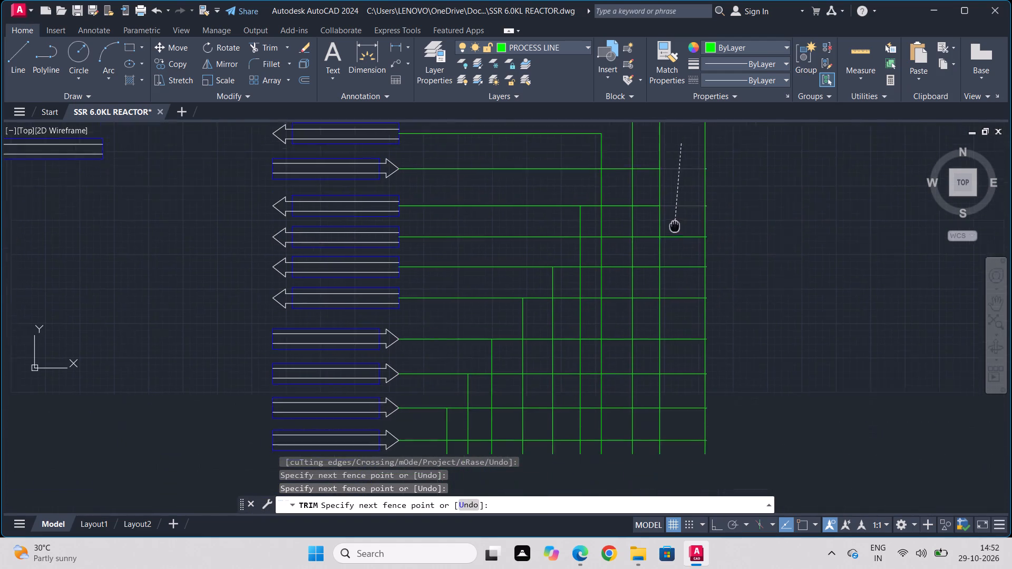
middle_drag(675, 208, 677, 201)
click(681, 439)
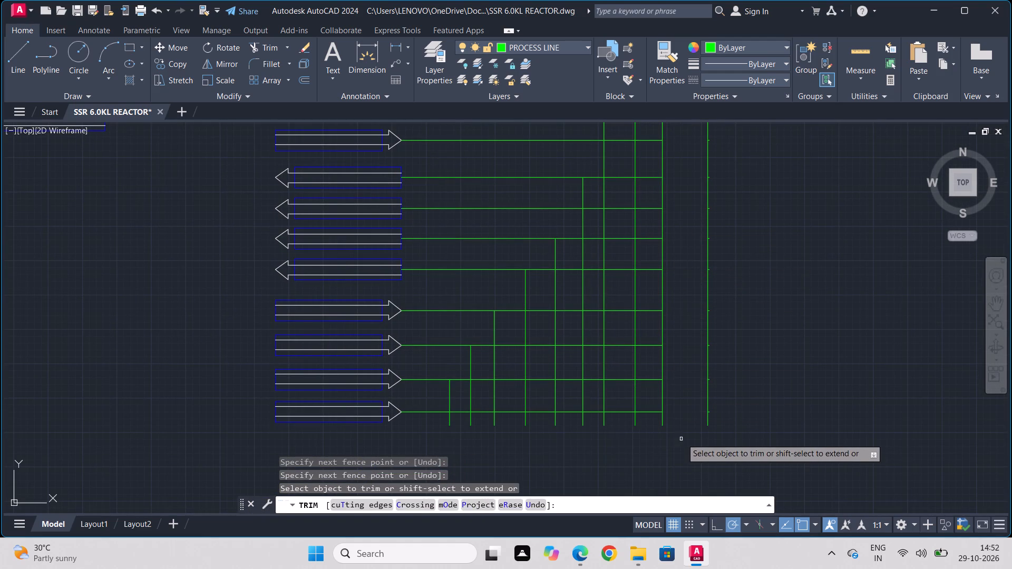
Trim the short stubs of the eleventh and twelfth connectors' lines that stick out beyond the outermost vertical.
middle_drag(714, 178, 680, 320)
scroll(677, 278, up, 3)
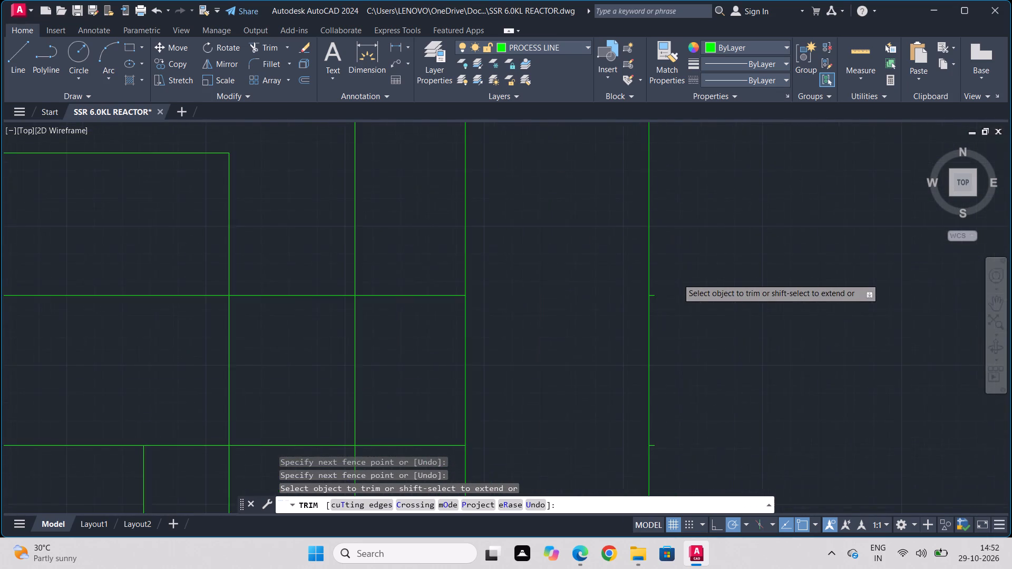
drag(656, 285, 652, 291)
middle_drag(657, 340, 667, 194)
scroll(647, 293, up, 3)
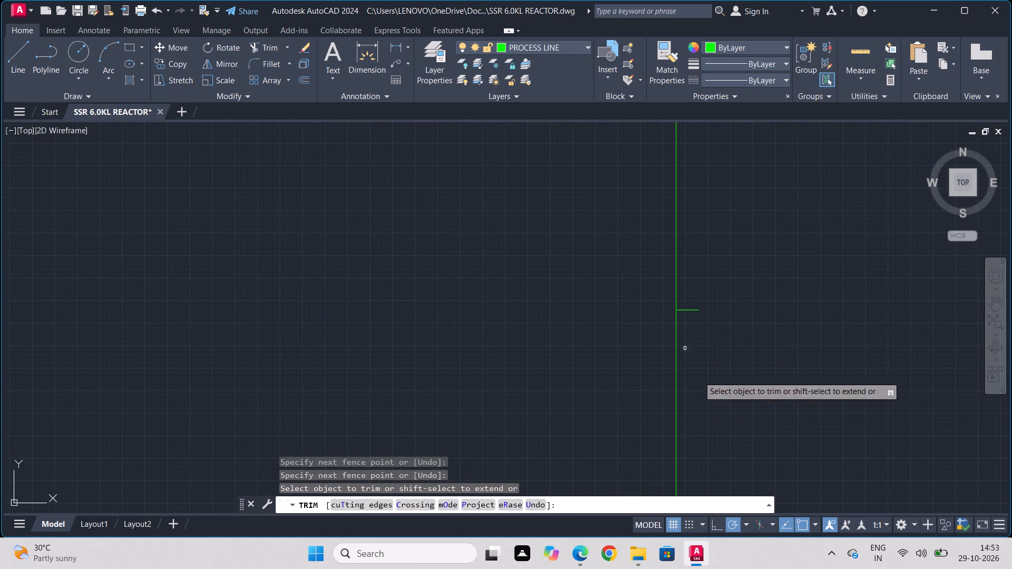
drag(697, 293, 690, 349)
Trim the short stubs of the thirteenth and fourteenth connectors' lines outside the outermost vertical.
scroll(700, 388, down, 1)
middle_drag(700, 387, 630, 113)
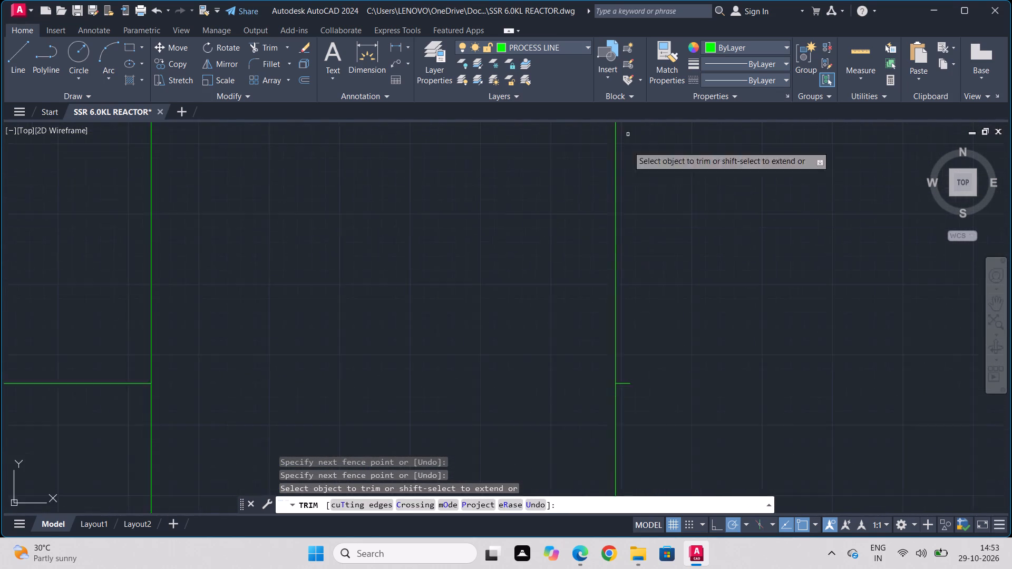
scroll(628, 159, down, 1)
scroll(619, 314, up, 3)
drag(638, 240, 640, 331)
scroll(627, 440, down, 1)
middle_drag(627, 420, 627, 337)
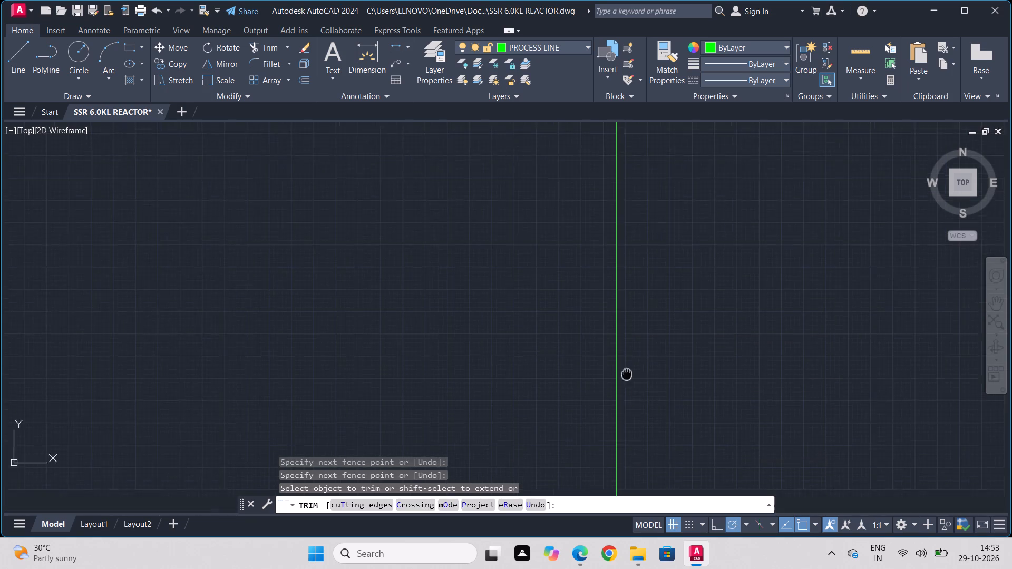
middle_drag(627, 337, 627, 69)
scroll(635, 425, down, 1)
middle_drag(635, 425, 635, 151)
scroll(635, 221, up, 1)
middle_drag(637, 200, 637, 254)
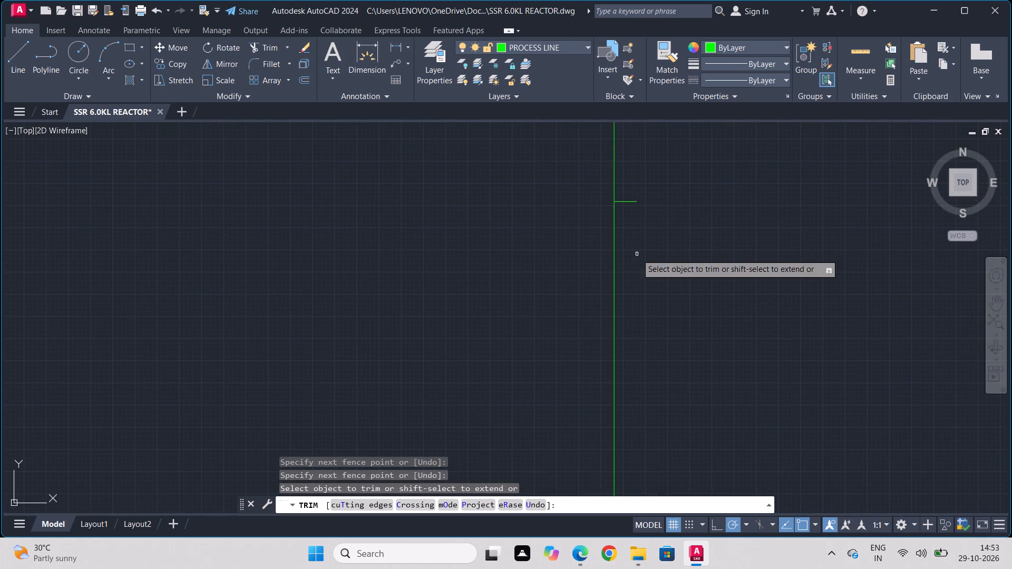
drag(635, 171, 635, 267)
Trim the short stubs of the fifteenth and sixteenth connectors' lines outside the outermost vertical.
scroll(631, 418, down, 1)
middle_drag(631, 418, 630, 105)
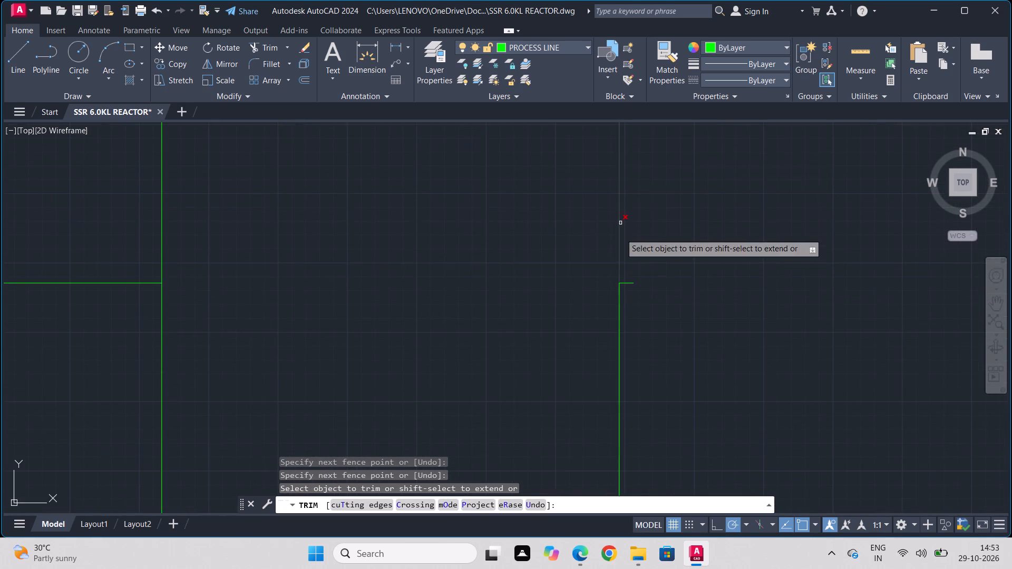
scroll(614, 297, up, 3)
drag(651, 197, 649, 339)
scroll(653, 350, down, 2)
middle_drag(645, 284, 645, 130)
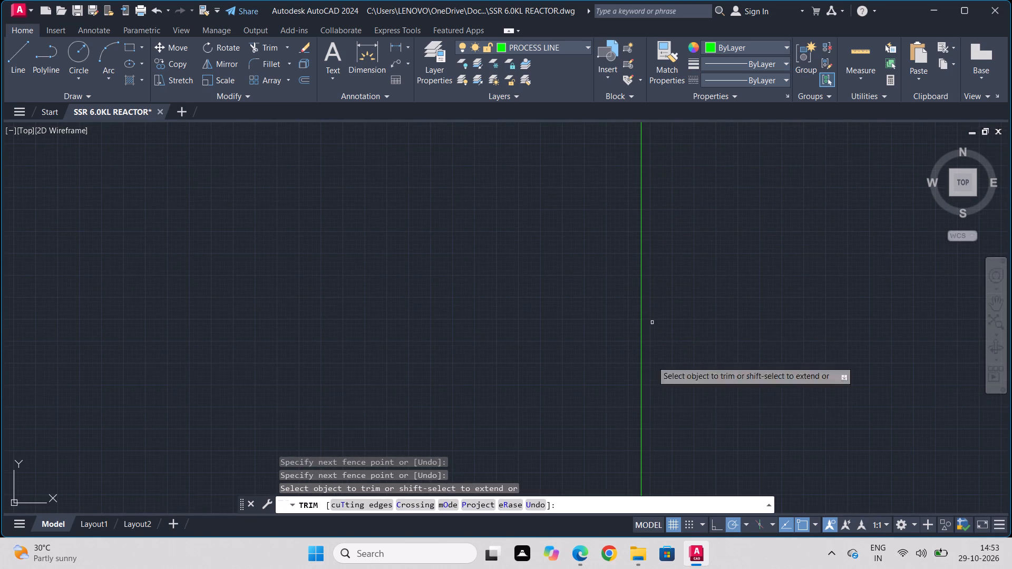
middle_drag(652, 400, 701, 129)
scroll(696, 120, down, 3)
scroll(726, 333, up, 3)
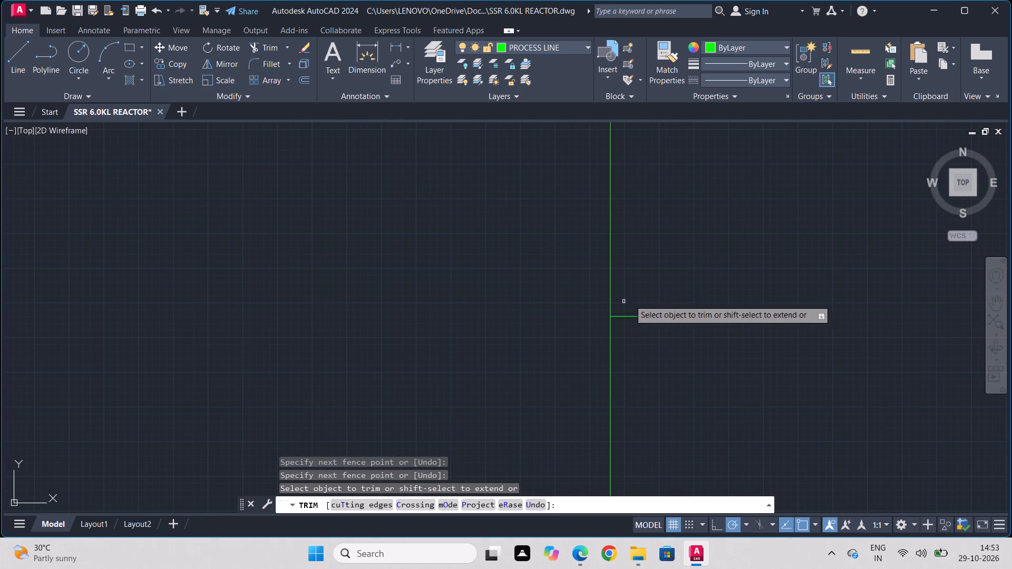
drag(648, 287, 637, 372)
Trim the short stubs of the seventeenth, eighteenth and nineteenth connectors' lines outside the outermost vertical.
scroll(657, 370, down, 3)
middle_drag(676, 346, 684, 304)
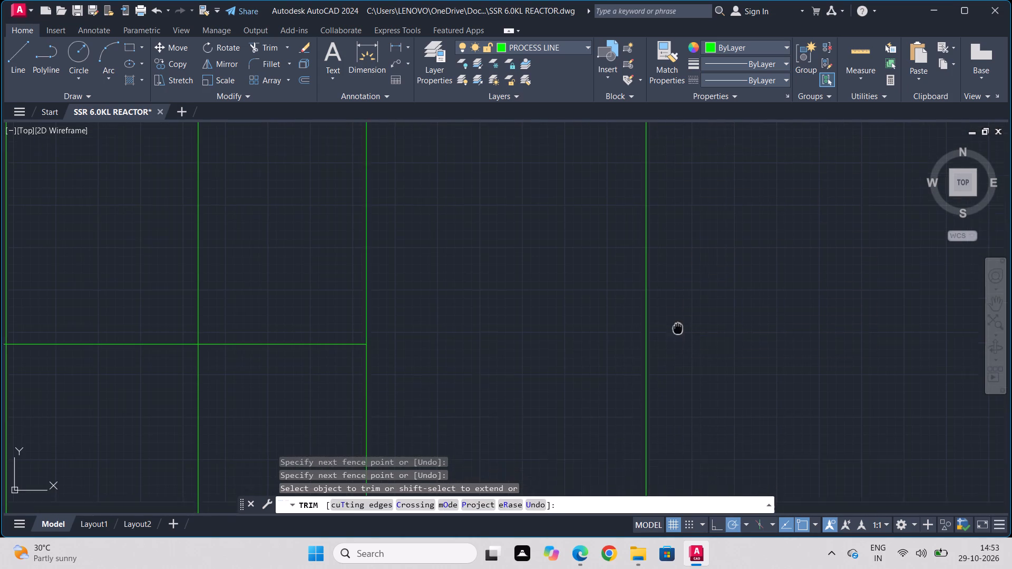
middle_drag(684, 304, 734, 90)
scroll(720, 341, up, 4)
drag(639, 153, 650, 279)
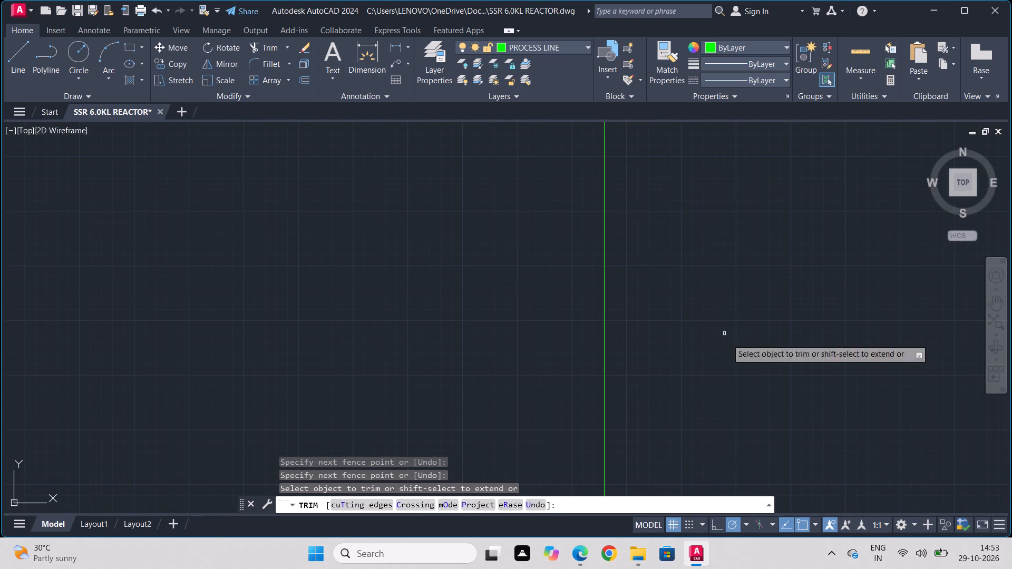
scroll(718, 400, down, 4)
middle_drag(715, 415, 693, 56)
scroll(675, 258, up, 4)
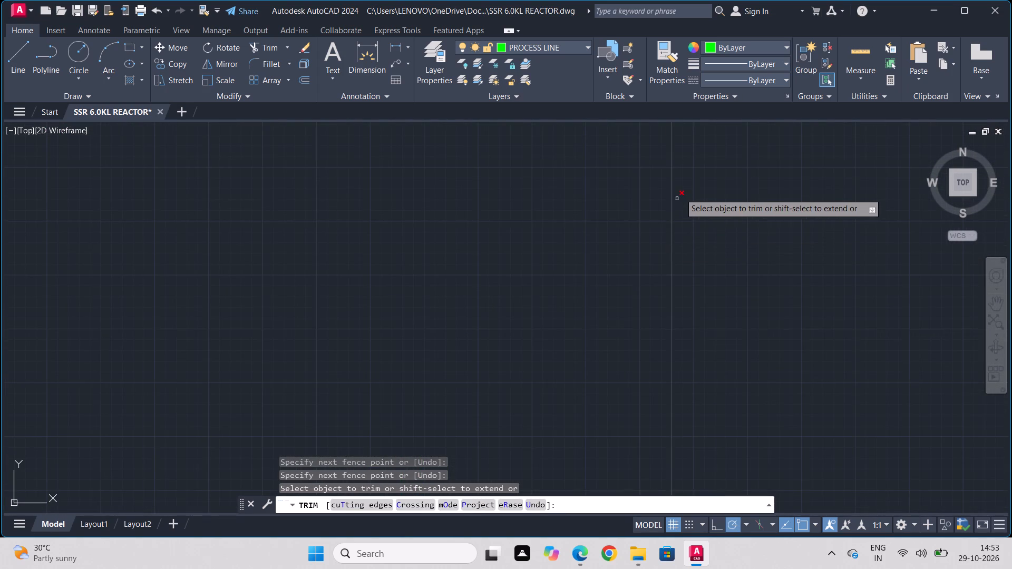
middle_drag(685, 194, 645, 346)
drag(672, 199, 657, 320)
scroll(660, 388, down, 3)
middle_drag(657, 403, 656, 400)
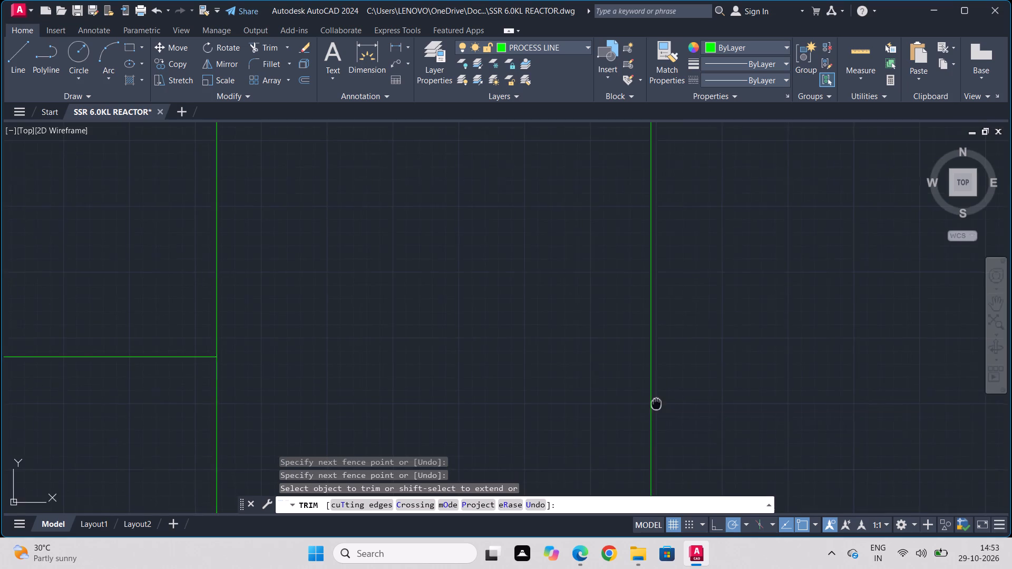
middle_drag(656, 400, 654, 147)
scroll(659, 411, up, 4)
drag(631, 364, 625, 453)
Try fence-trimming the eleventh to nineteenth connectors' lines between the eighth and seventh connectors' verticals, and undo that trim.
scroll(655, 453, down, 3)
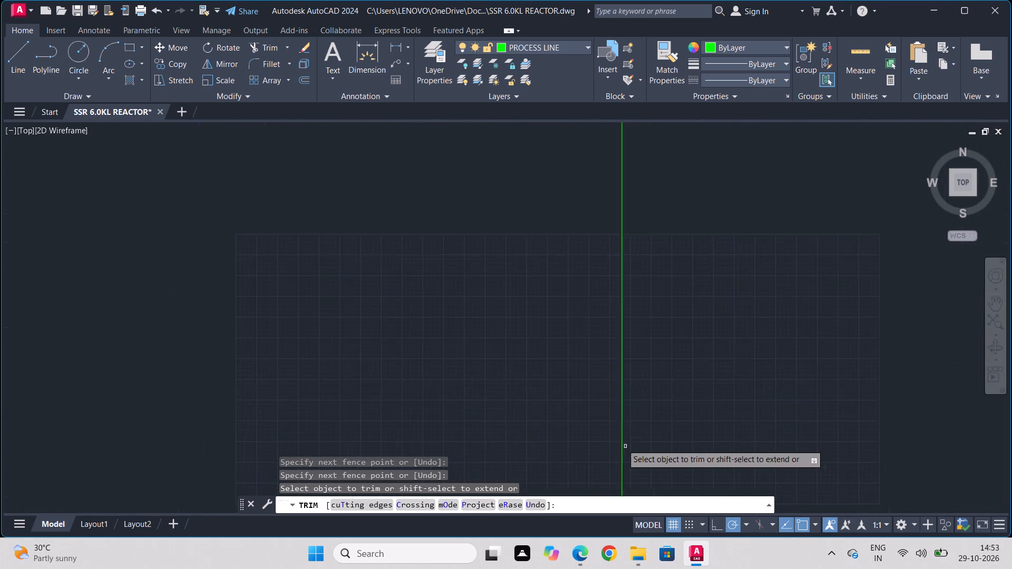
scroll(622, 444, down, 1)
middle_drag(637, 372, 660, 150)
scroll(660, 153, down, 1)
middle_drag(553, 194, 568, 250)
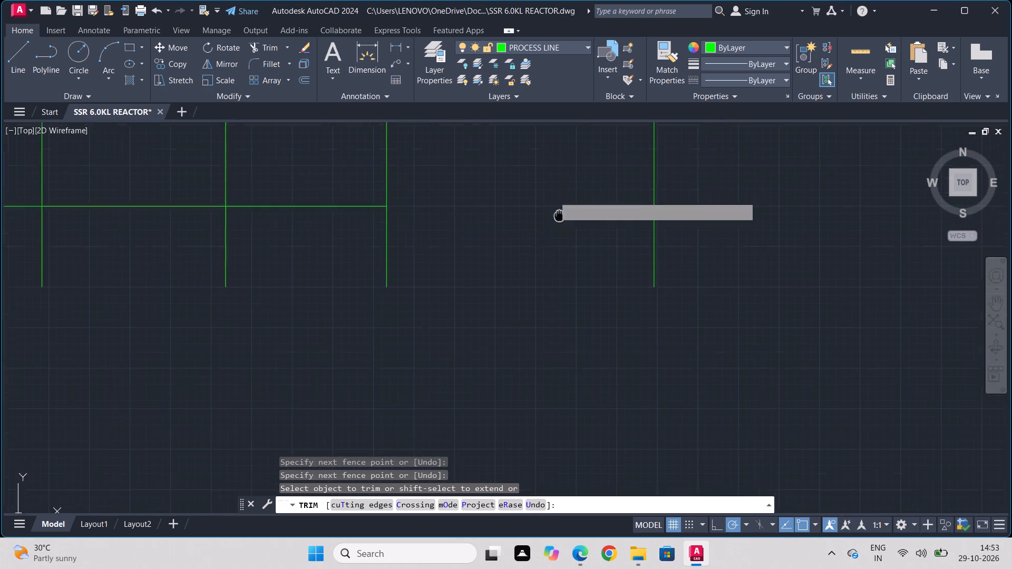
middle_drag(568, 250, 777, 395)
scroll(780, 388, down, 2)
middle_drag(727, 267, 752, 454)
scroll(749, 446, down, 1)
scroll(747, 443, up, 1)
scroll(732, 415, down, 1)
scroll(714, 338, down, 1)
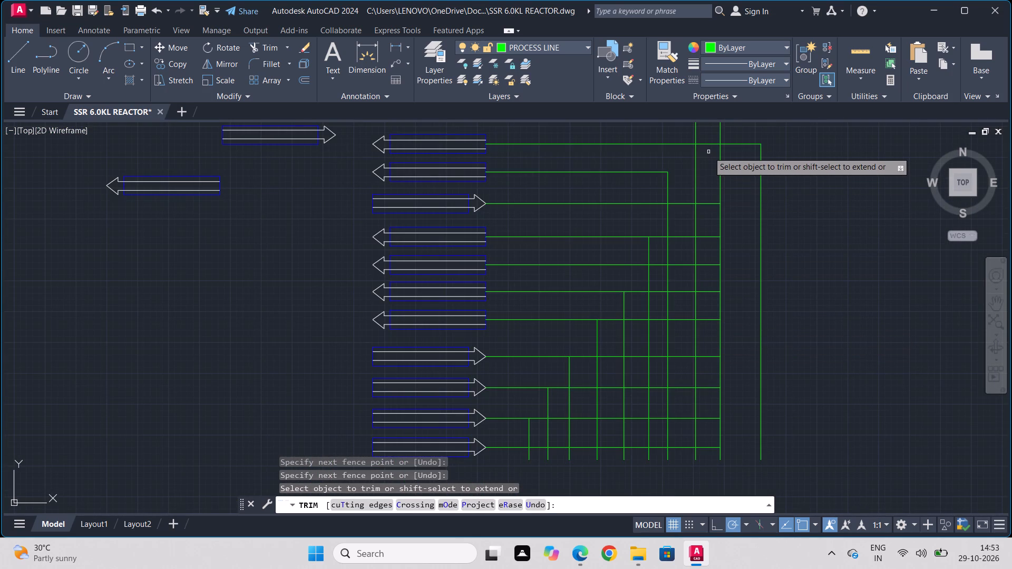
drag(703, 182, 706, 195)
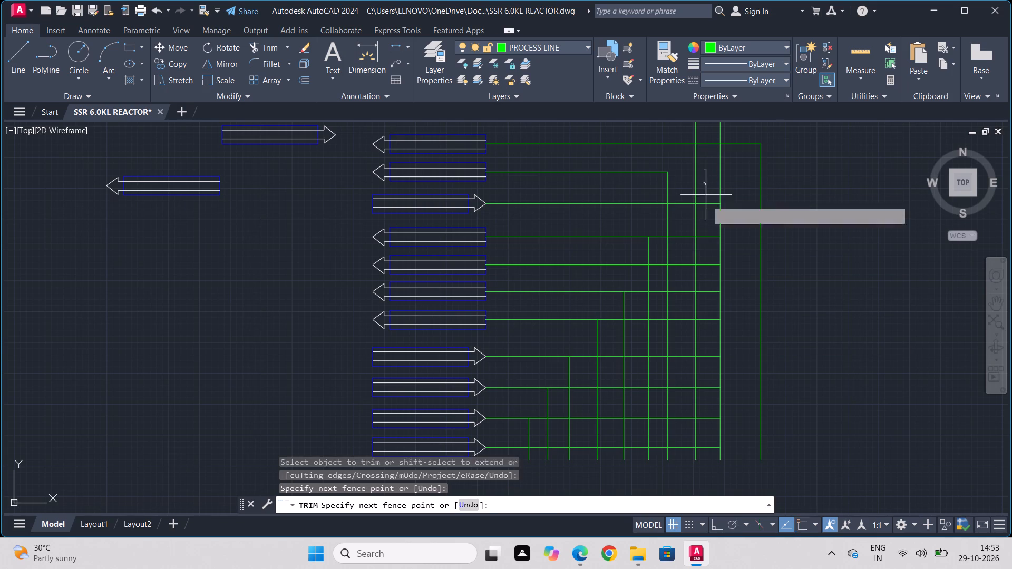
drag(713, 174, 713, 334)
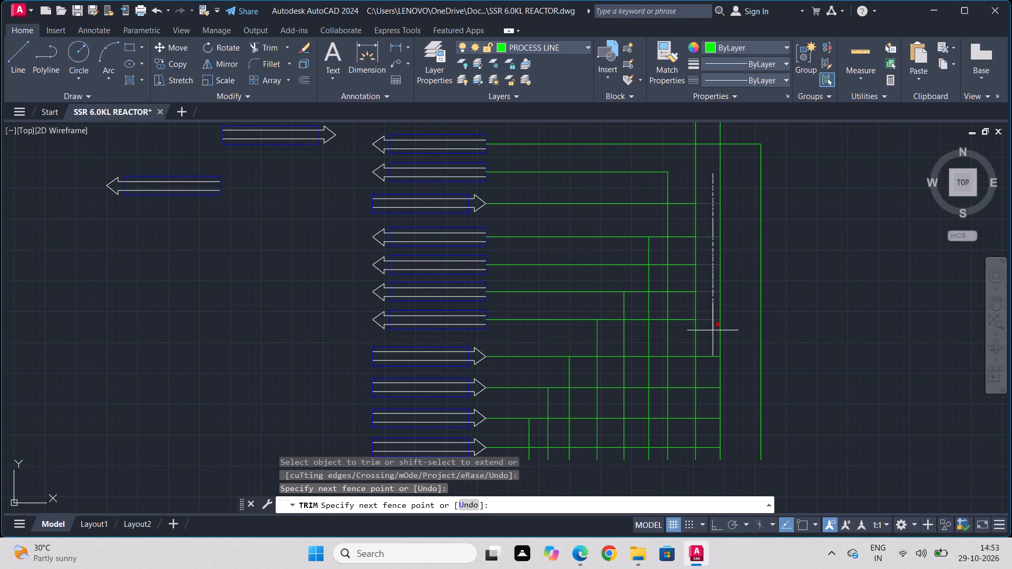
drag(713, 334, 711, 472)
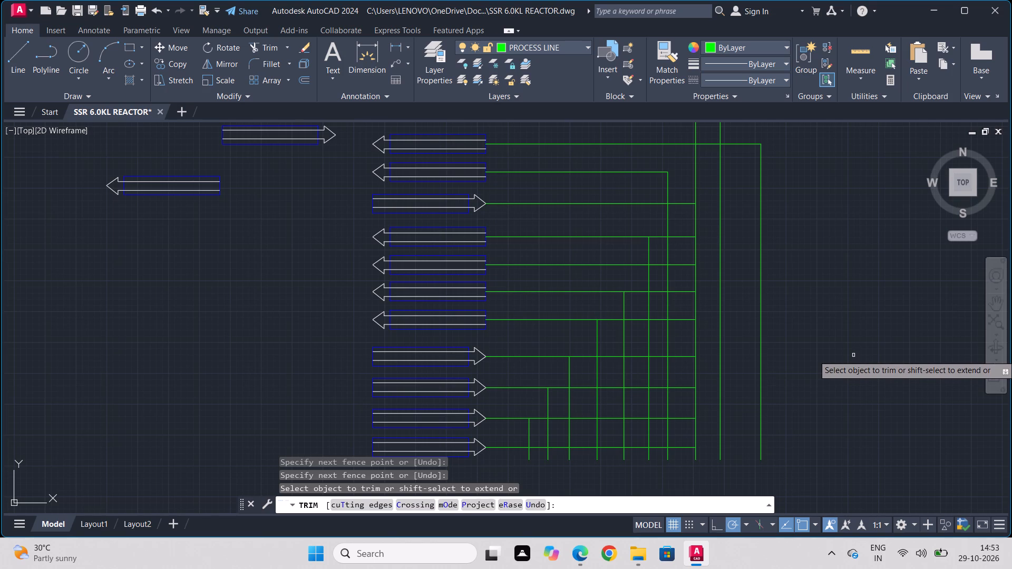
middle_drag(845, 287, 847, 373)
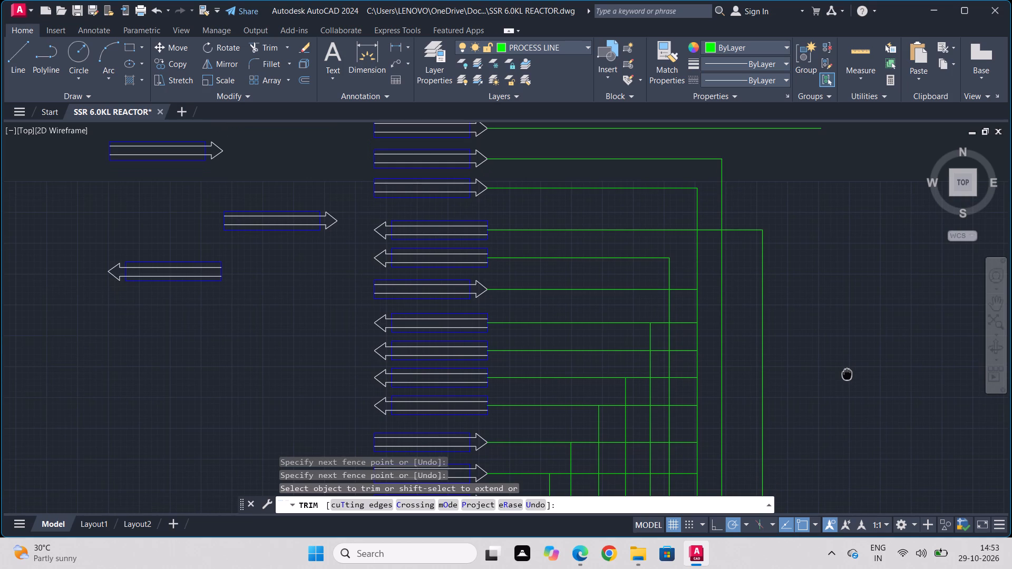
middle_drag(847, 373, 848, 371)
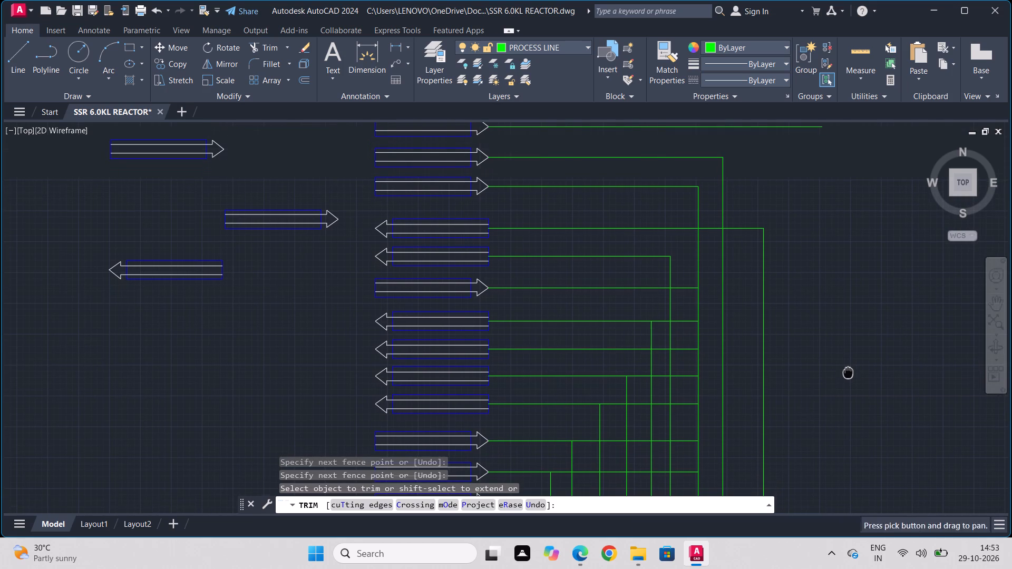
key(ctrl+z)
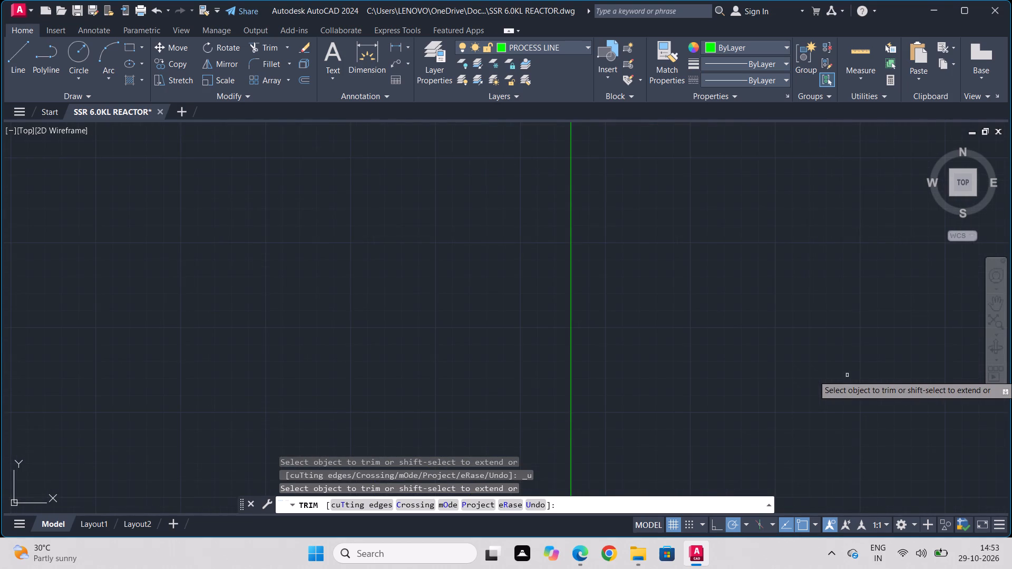
Fence-trim the eleventh to nineteenth connectors' process lines between the eighth connector's vertical and the seventh connector's vertical.
scroll(796, 361, down, 6)
scroll(658, 351, down, 2)
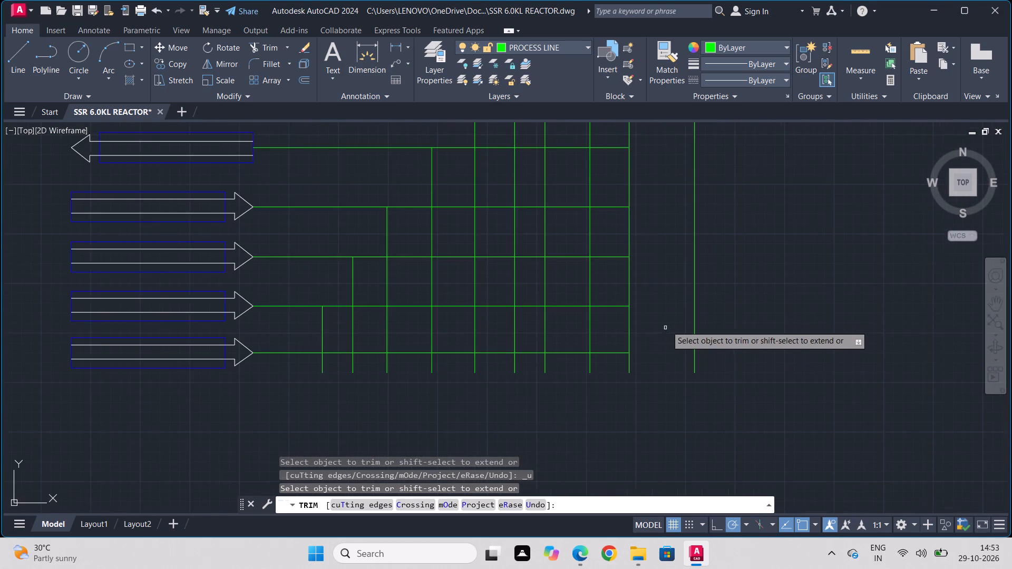
scroll(668, 319, down, 1)
middle_drag(668, 319, 674, 375)
scroll(674, 375, down, 1)
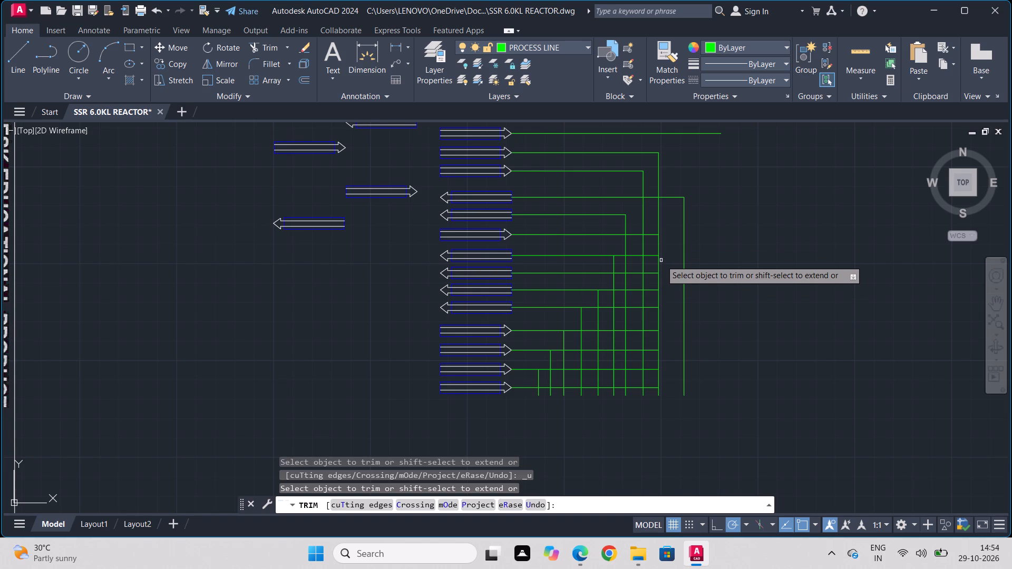
click(651, 219)
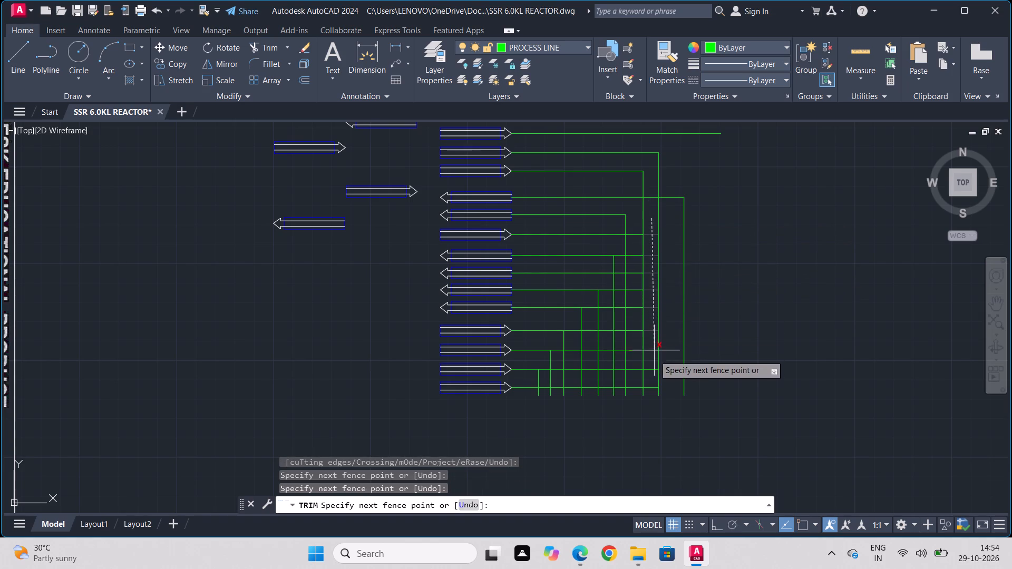
click(654, 417)
click(632, 219)
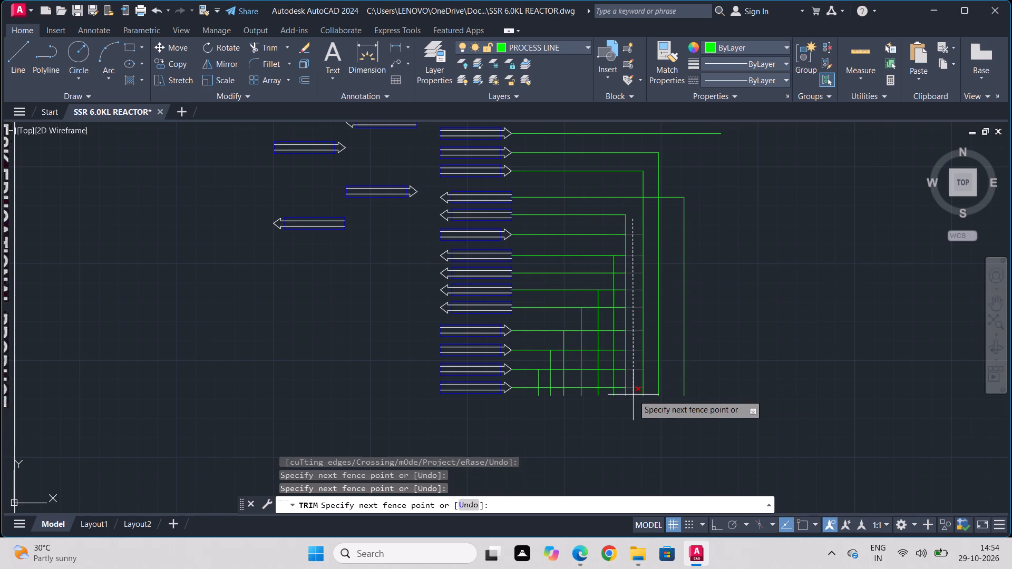
click(635, 209)
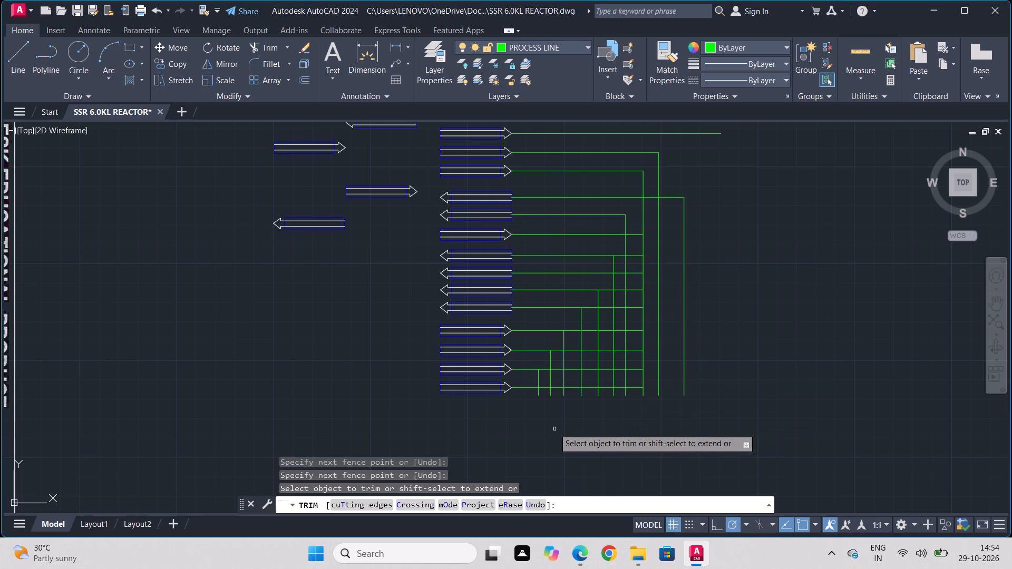
Fence-trim the sixteenth to nineteenth connectors' overhangs out to the fifteenth connector's vertical, ending the nineteenth line at the eighteenth connector's vertical.
scroll(540, 403, up, 2)
drag(545, 311, 543, 332)
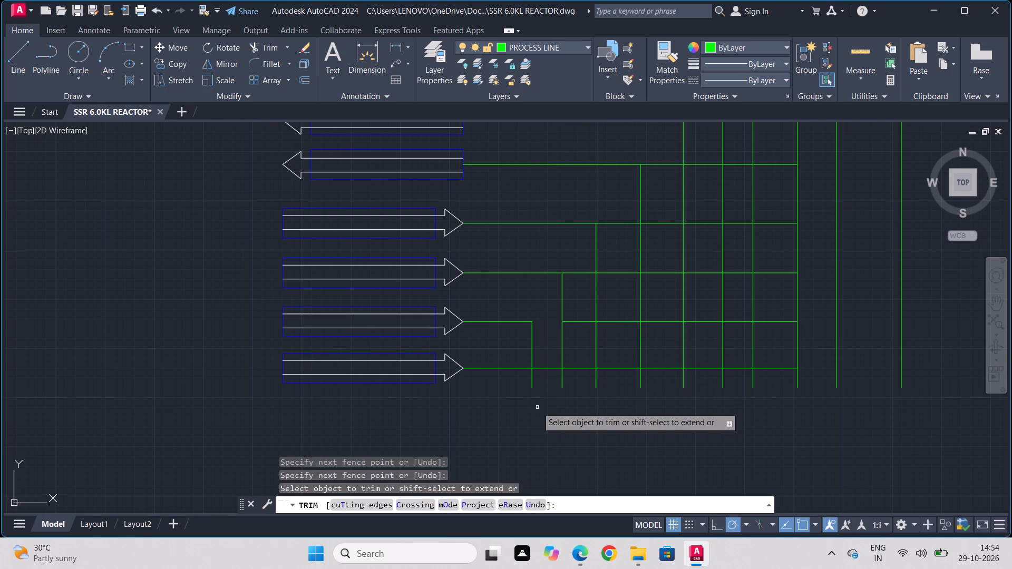
click(537, 407)
drag(543, 361, 545, 344)
click(581, 266)
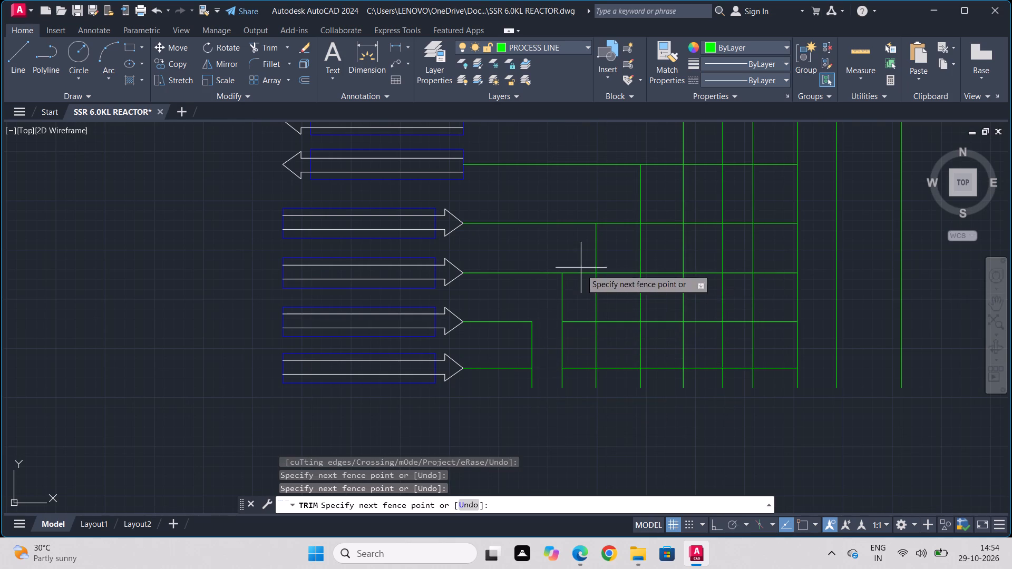
click(588, 414)
drag(611, 195, 611, 205)
click(610, 413)
Fence-trim the fourteenth to nineteenth connectors' leftover line segments between the fifteenth connector's vertical and the twelfth connector's vertical.
drag(661, 150, 663, 150)
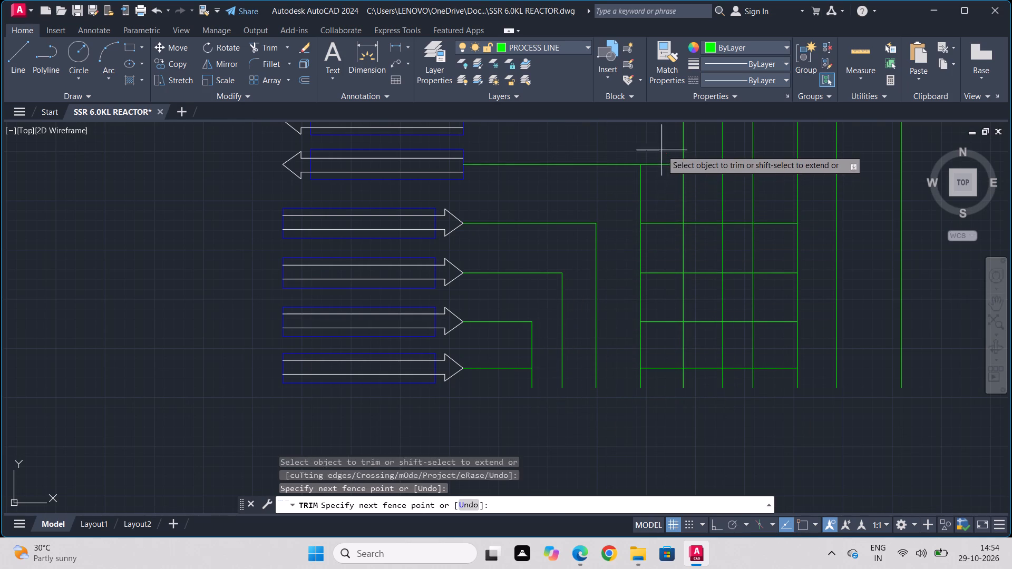
drag(663, 150, 663, 161)
click(654, 401)
scroll(655, 239, down, 2)
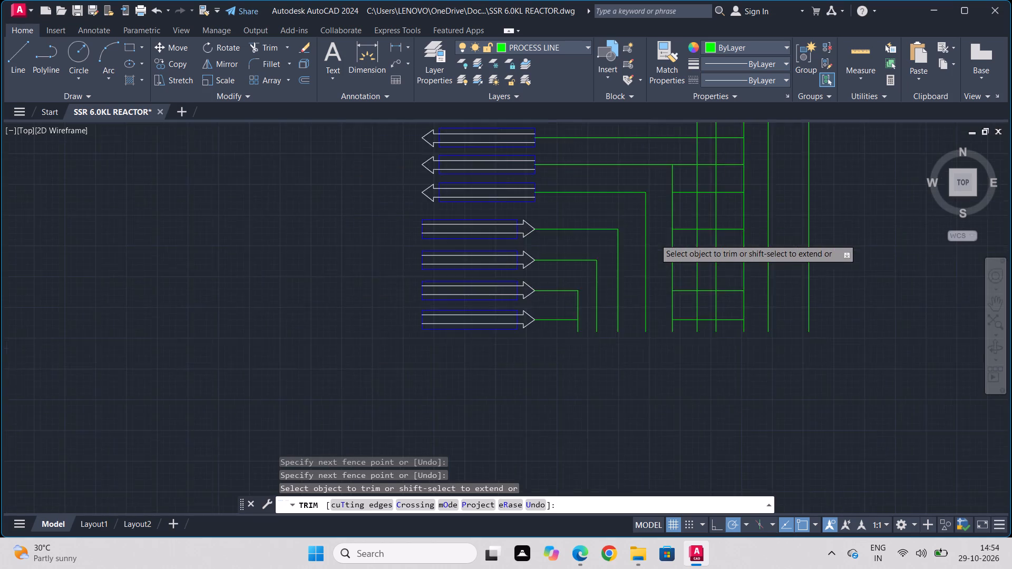
scroll(674, 181, up, 1)
click(672, 190)
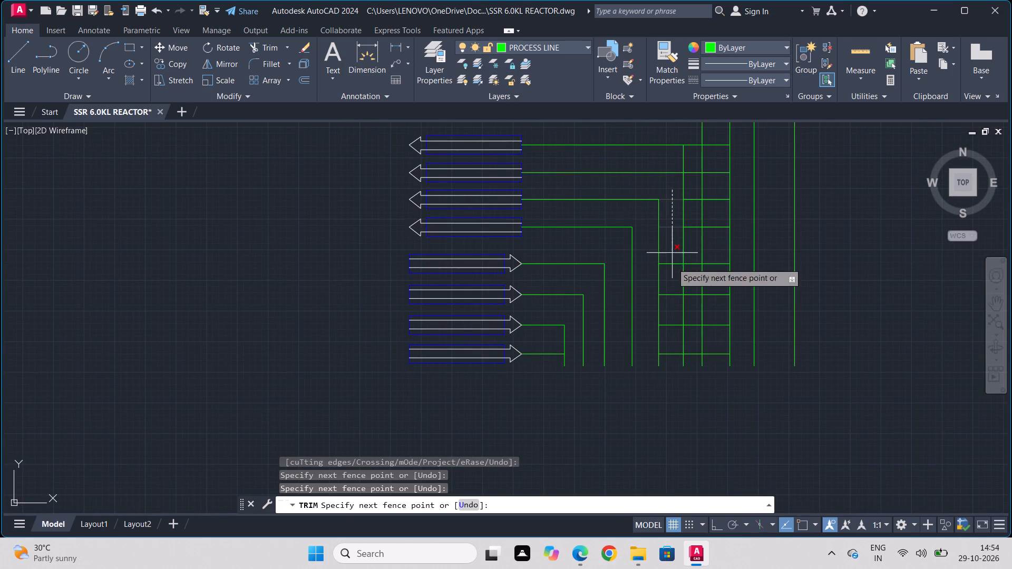
click(675, 381)
Fence-trim the twelfth to nineteenth connectors' leftover line segments between the twelfth connector's vertical and the eighth connector's vertical.
middle_drag(665, 244, 601, 309)
scroll(599, 295, up, 1)
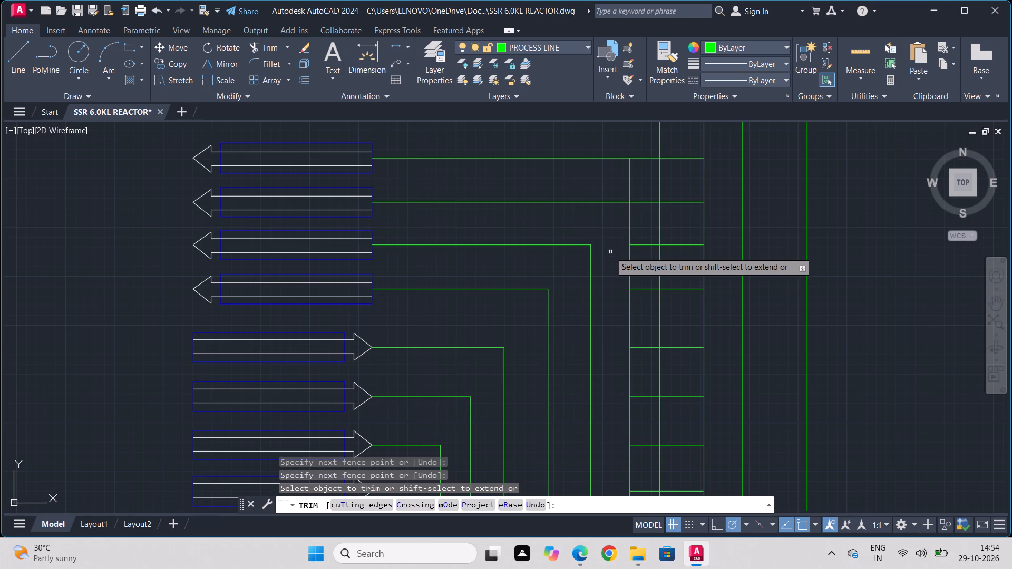
scroll(610, 252, down, 1)
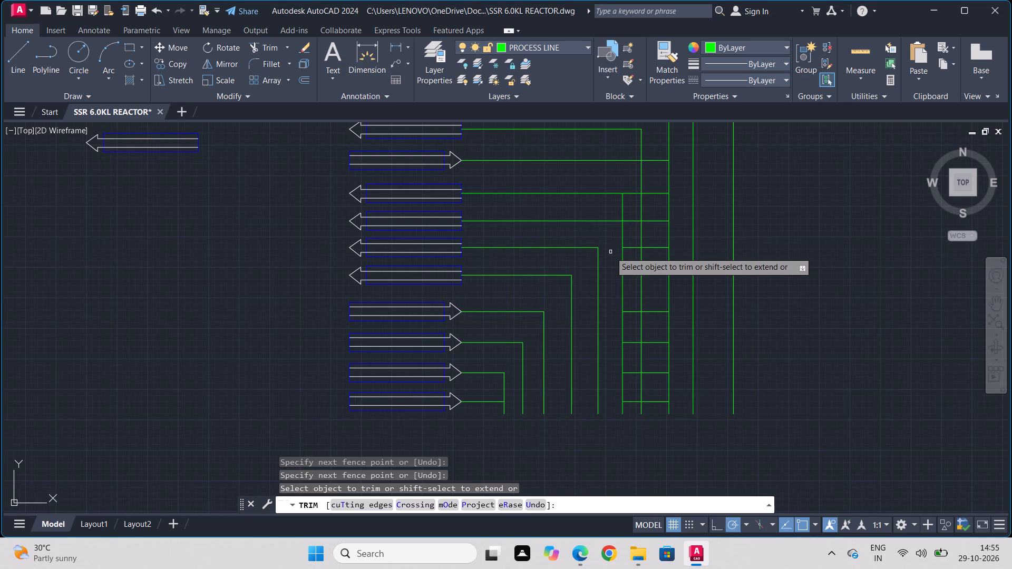
middle_drag(610, 252, 611, 387)
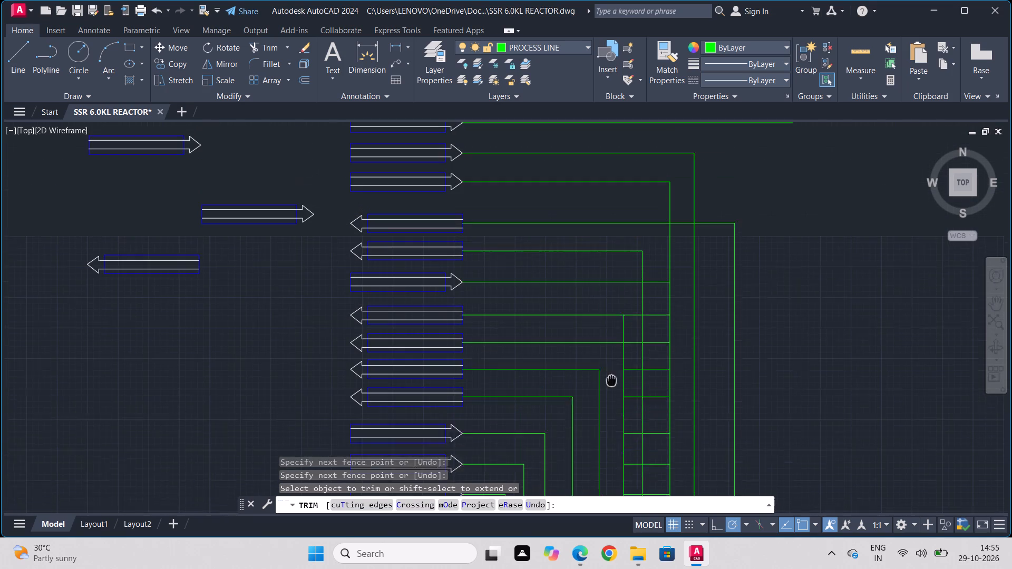
middle_drag(611, 387, 611, 380)
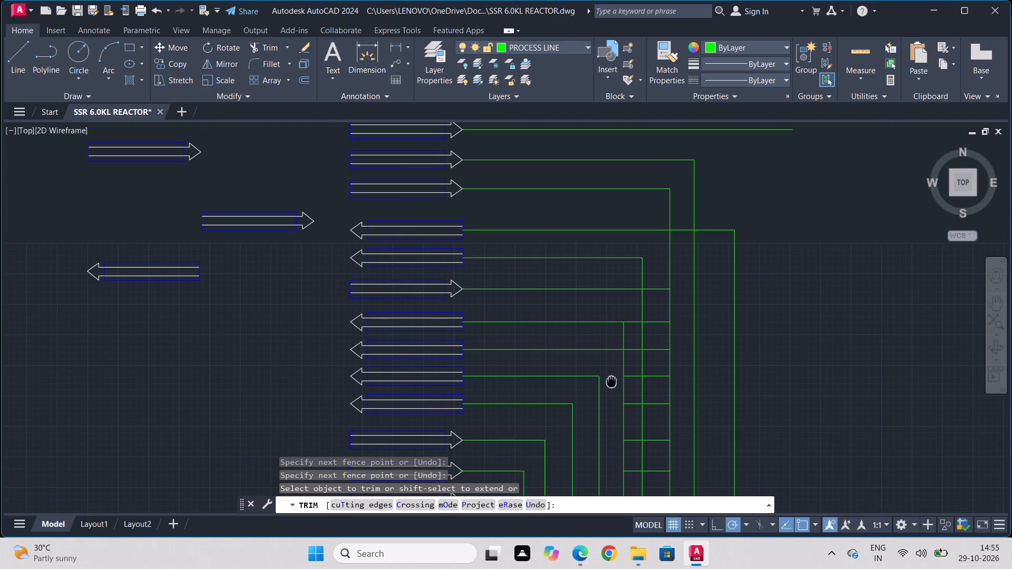
middle_drag(611, 380, 611, 376)
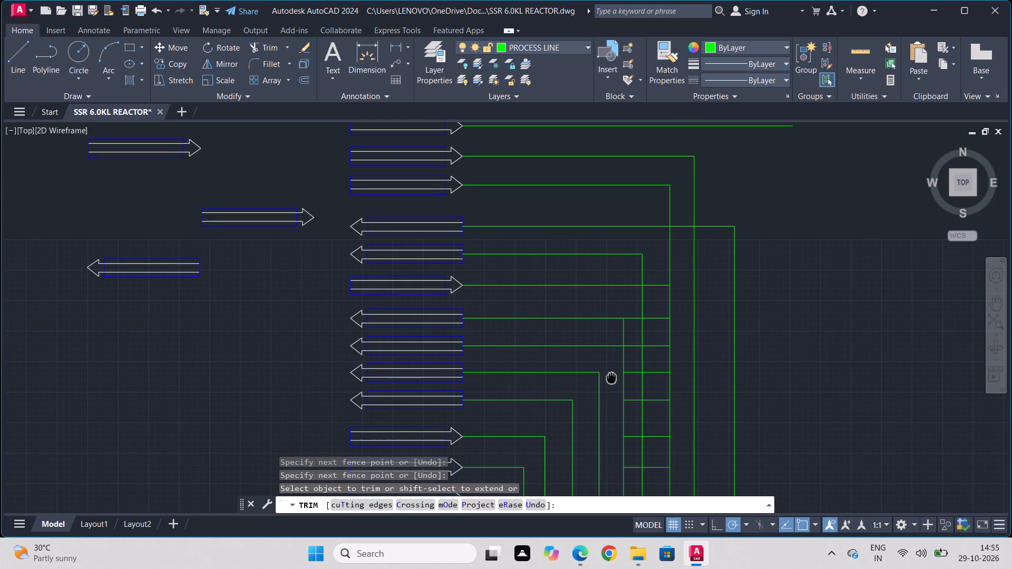
middle_drag(611, 376, 622, 222)
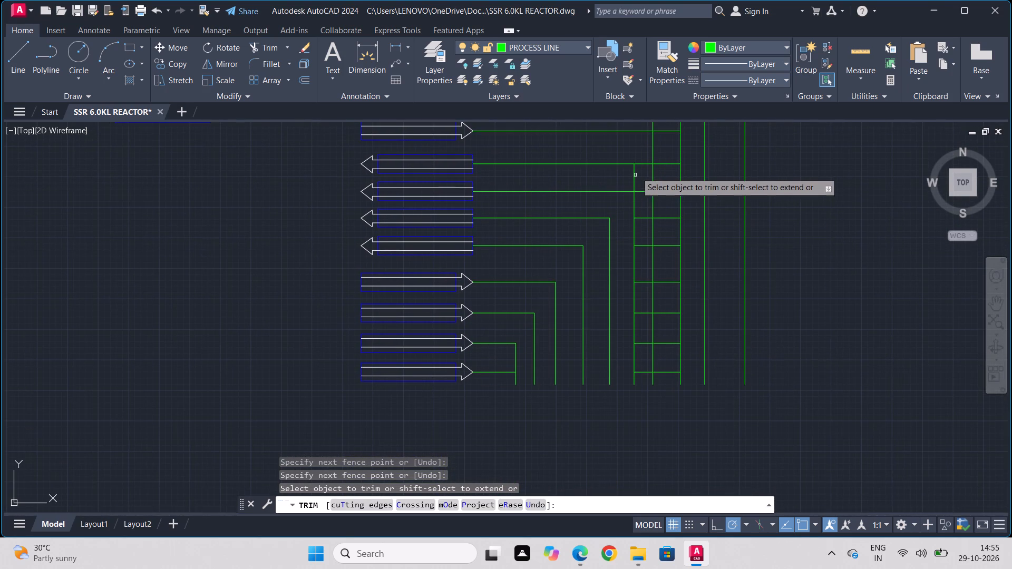
click(648, 153)
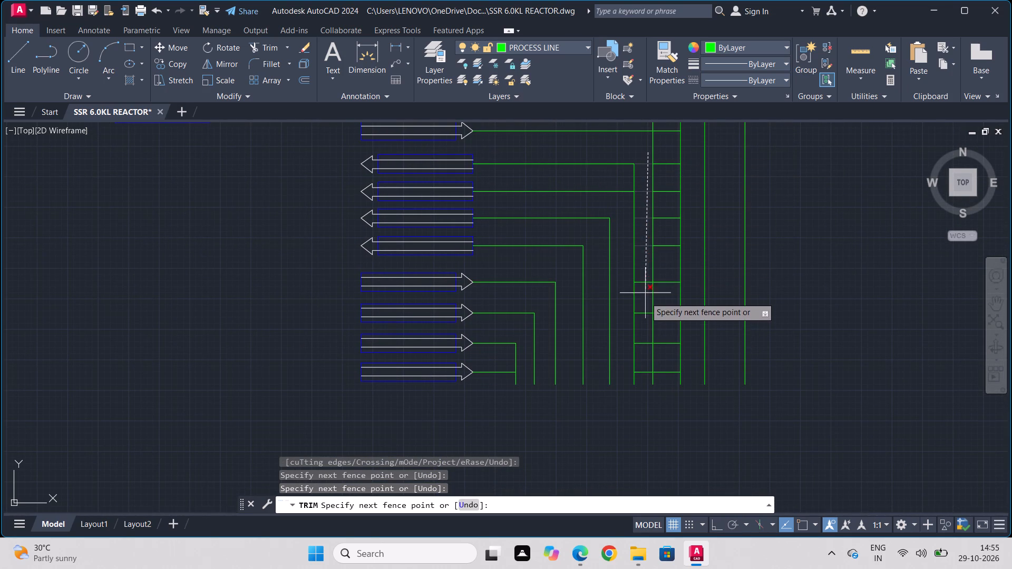
click(646, 386)
middle_drag(667, 163, 658, 244)
click(657, 240)
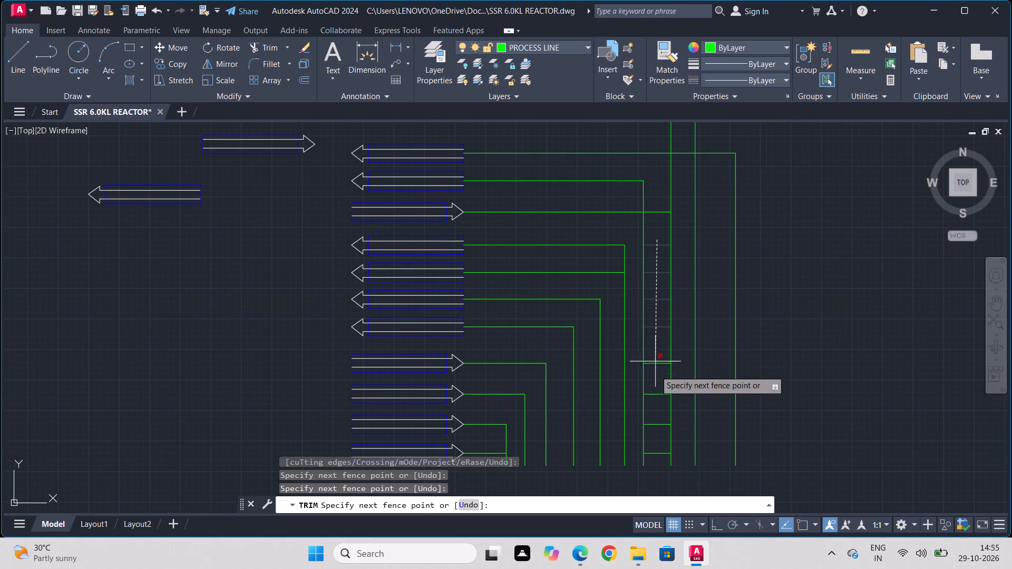
click(658, 469)
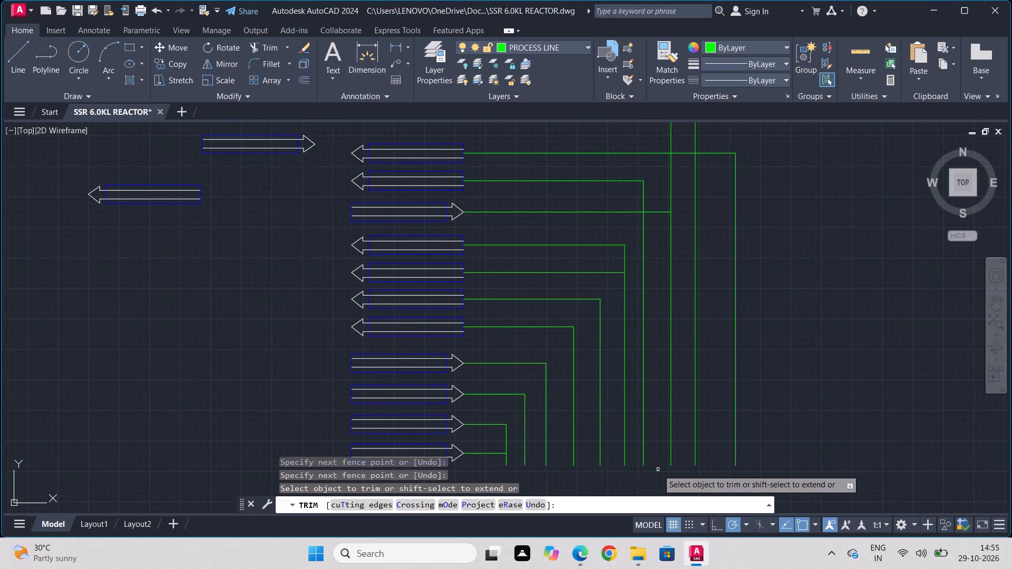
key(grave)
key(Escape)
Move the seventh connector's vertical about 494 units away from the eighth's vertical and stretch the seventh connector's horizontal line to meet it.
middle_drag(687, 303, 687, 369)
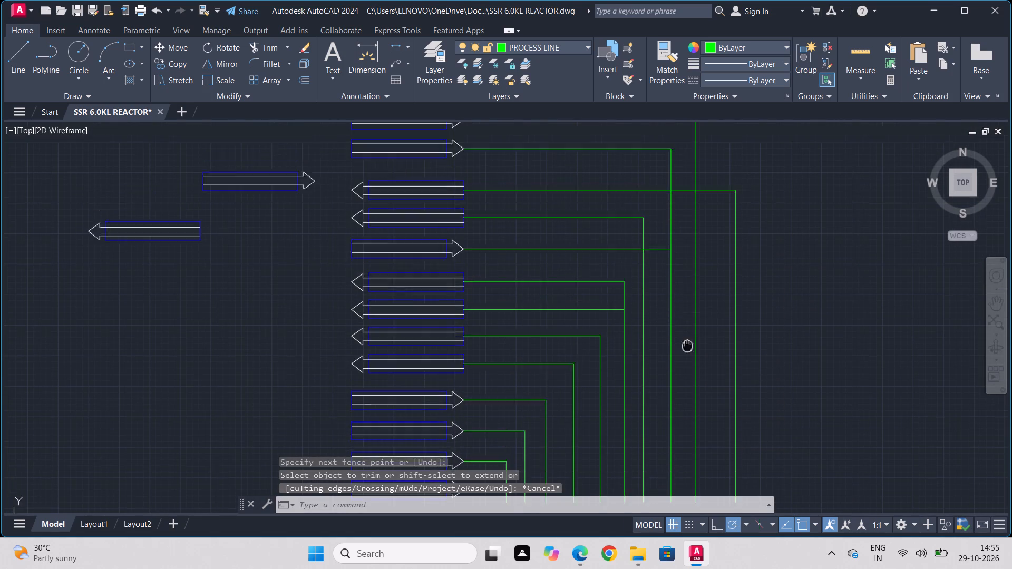
middle_drag(687, 369, 685, 399)
click(692, 215)
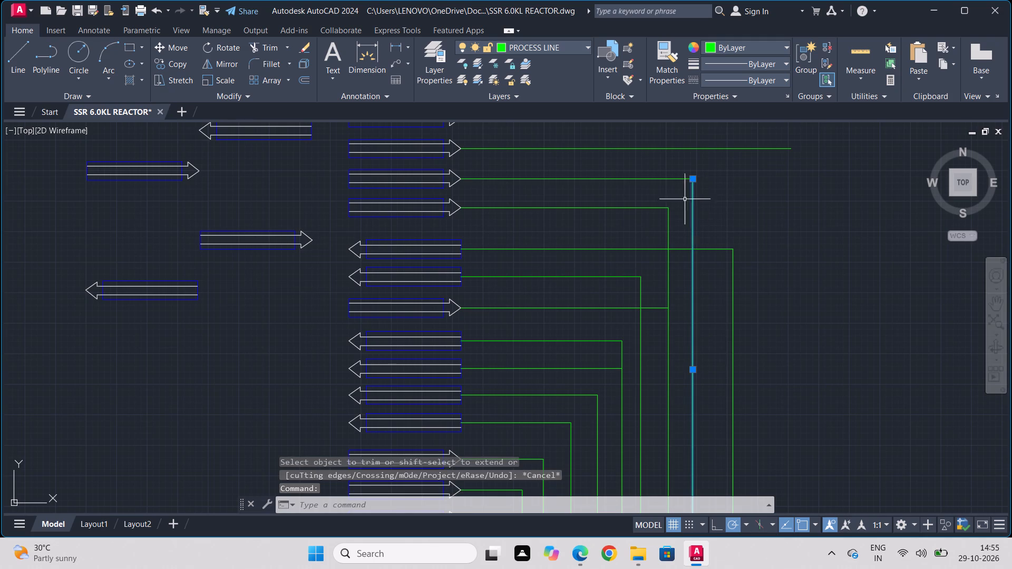
click(167, 47)
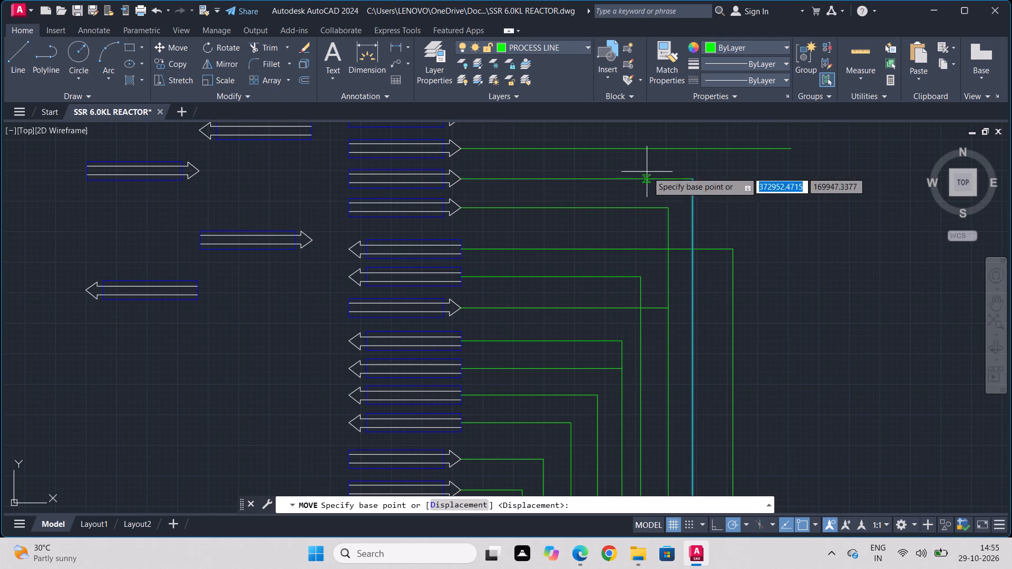
click(693, 180)
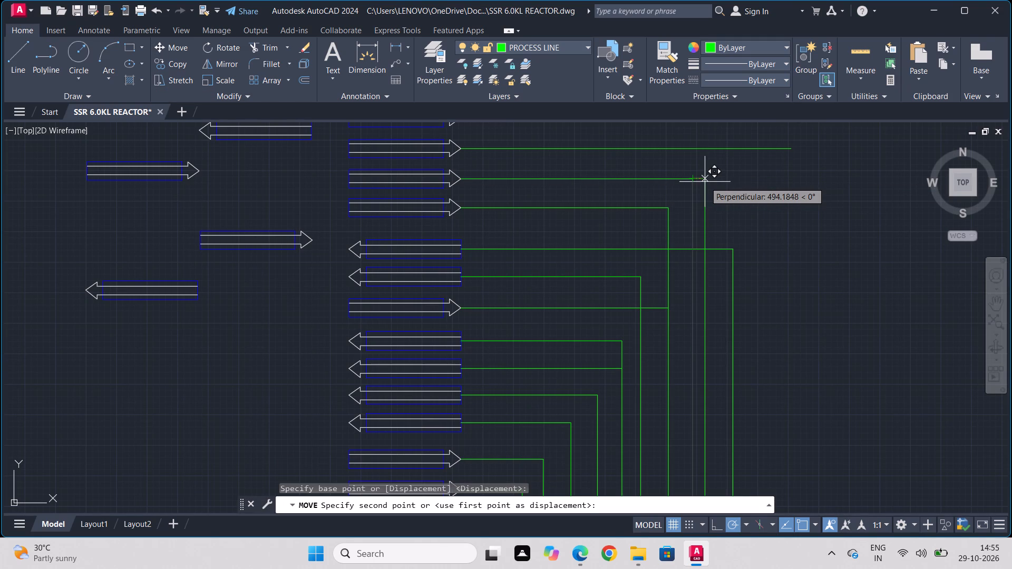
click(705, 182)
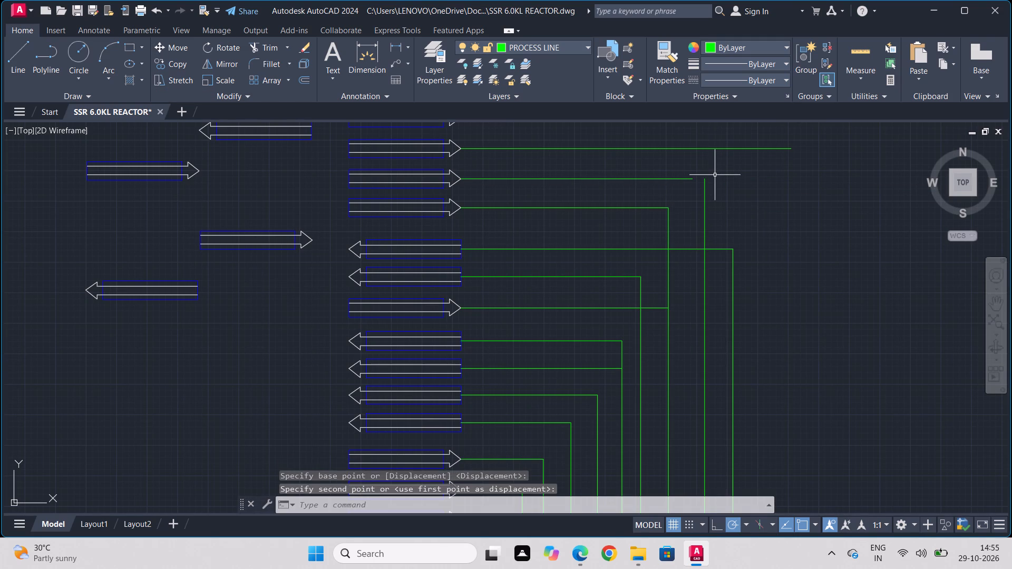
click(689, 180)
click(693, 180)
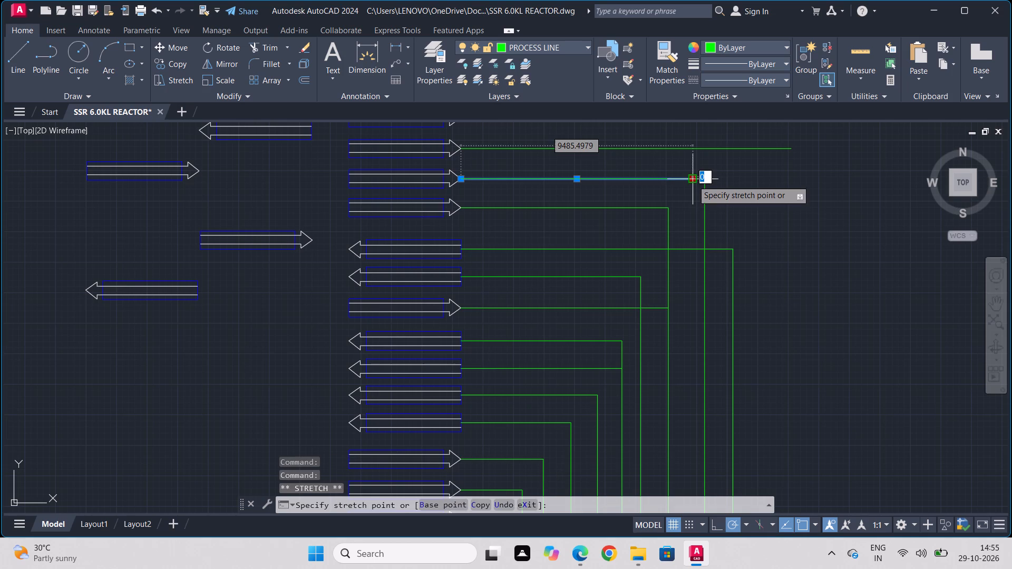
click(702, 179)
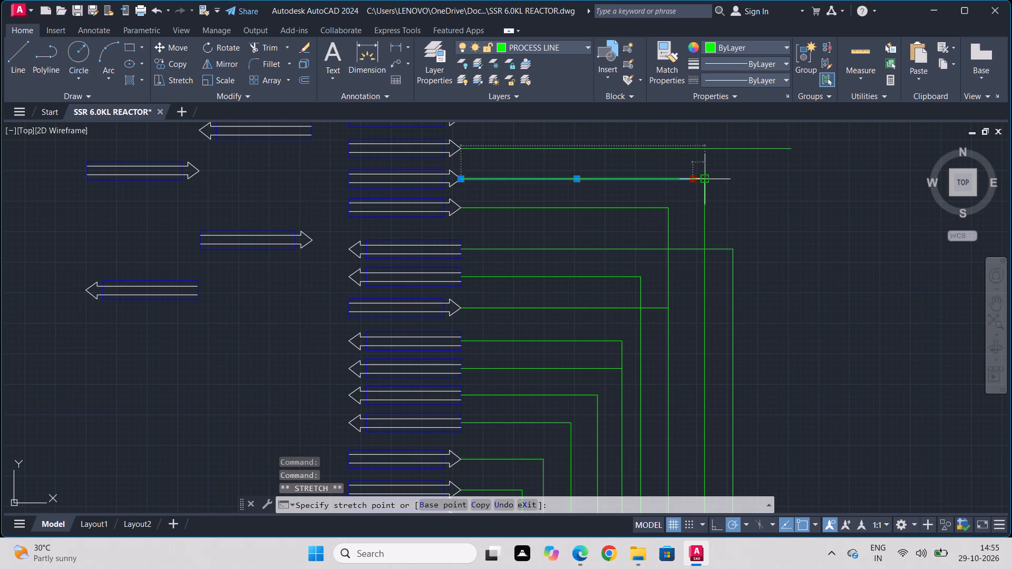
key(Escape)
Stretch the eleventh connector's process line past the eighth connector's vertical to a length of about 9246 units.
click(652, 307)
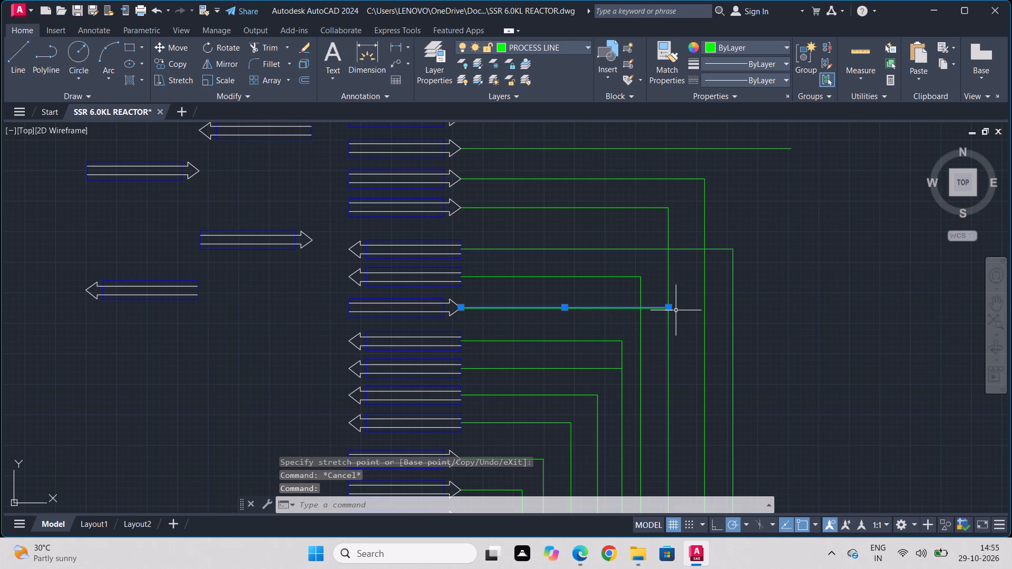
click(670, 306)
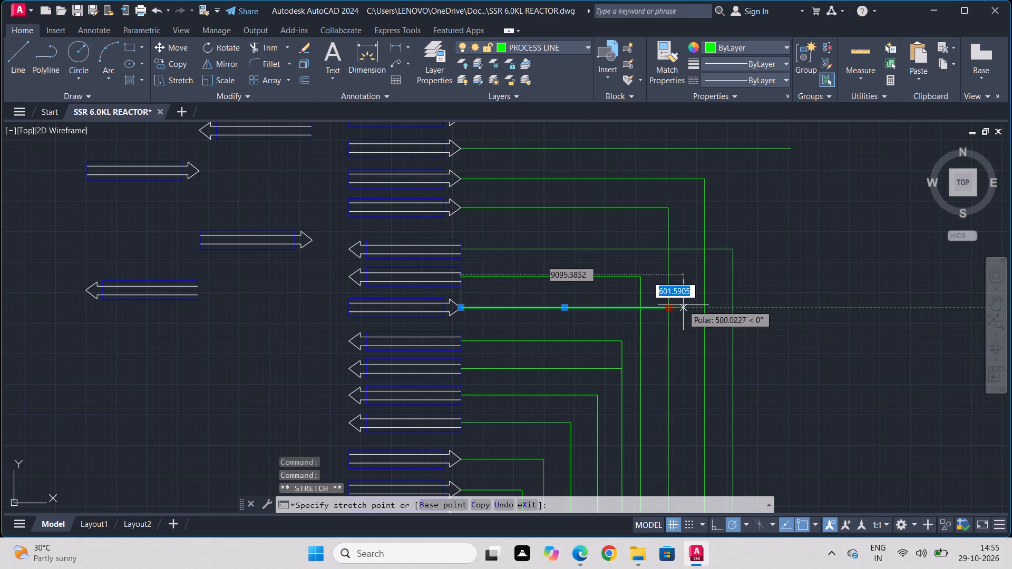
click(687, 308)
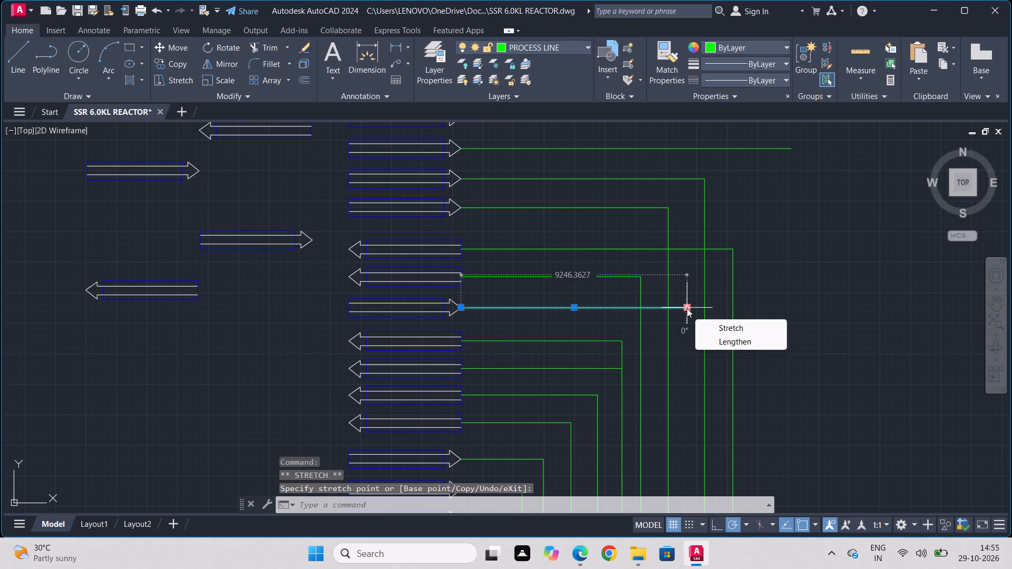
key(Escape)
Draw a vertical line about 10377 units down from the eleventh connector's line end, level with the other verticals' lower ends.
key(l)
key(Return)
click(685, 311)
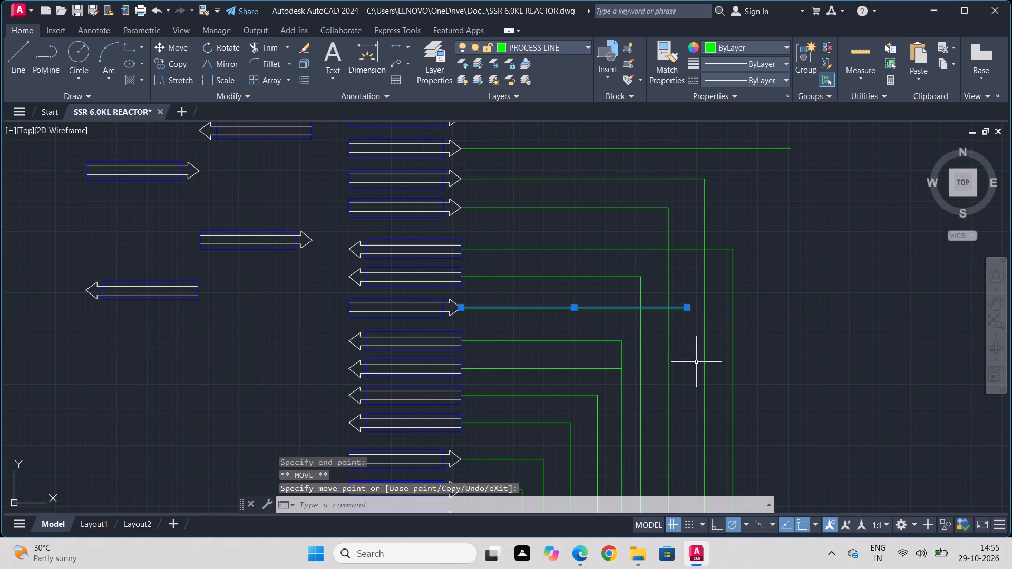
key(Escape)
key(l)
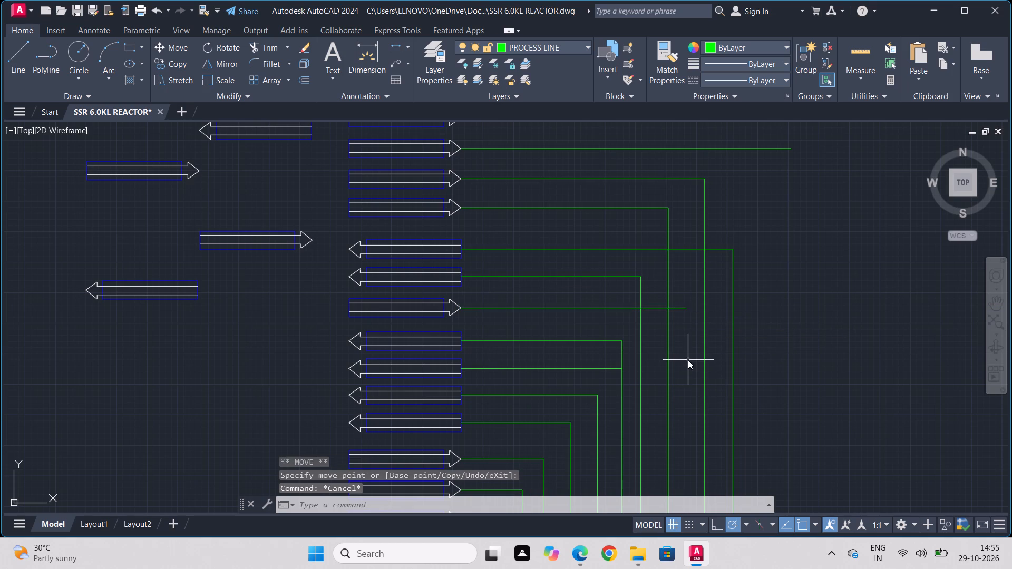
key(Return)
click(688, 308)
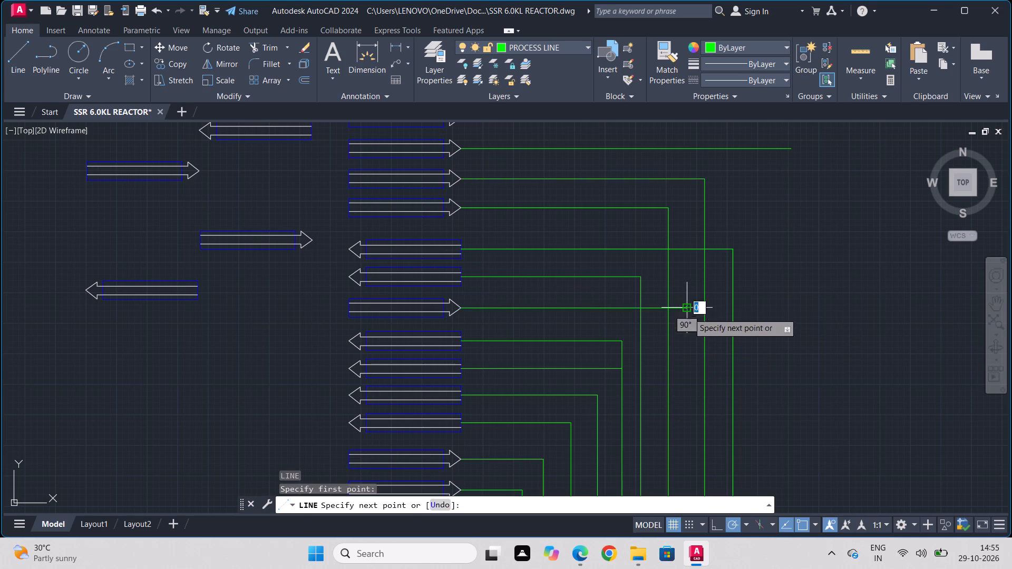
scroll(686, 381, down, 1)
middle_drag(686, 381, 684, 271)
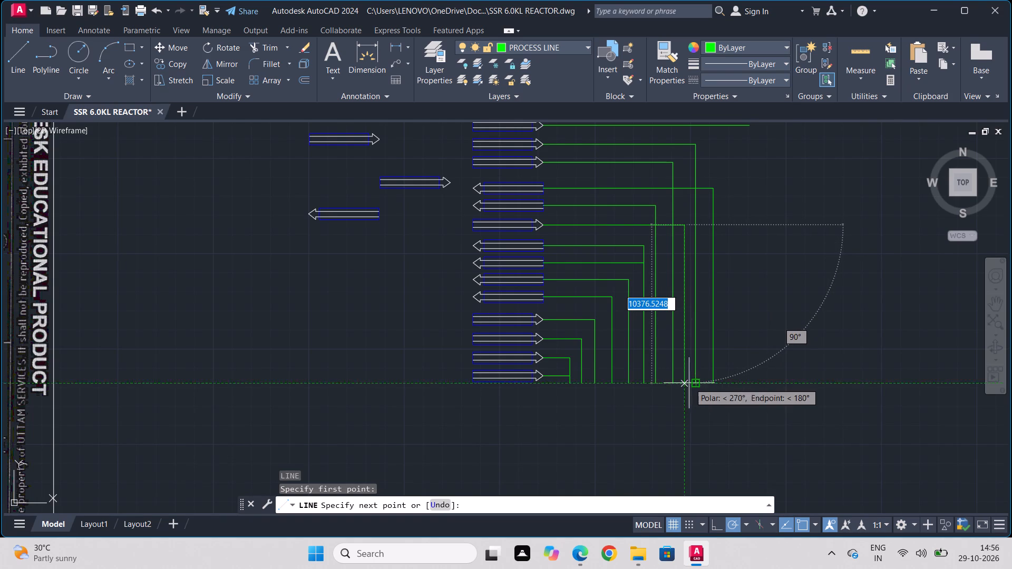
click(684, 384)
key(Escape)
Draw a small circle of about 260 units radius centred where the ninth connector's line crosses the eighth connector's vertical.
middle_drag(706, 263, 706, 396)
scroll(671, 330, up, 1)
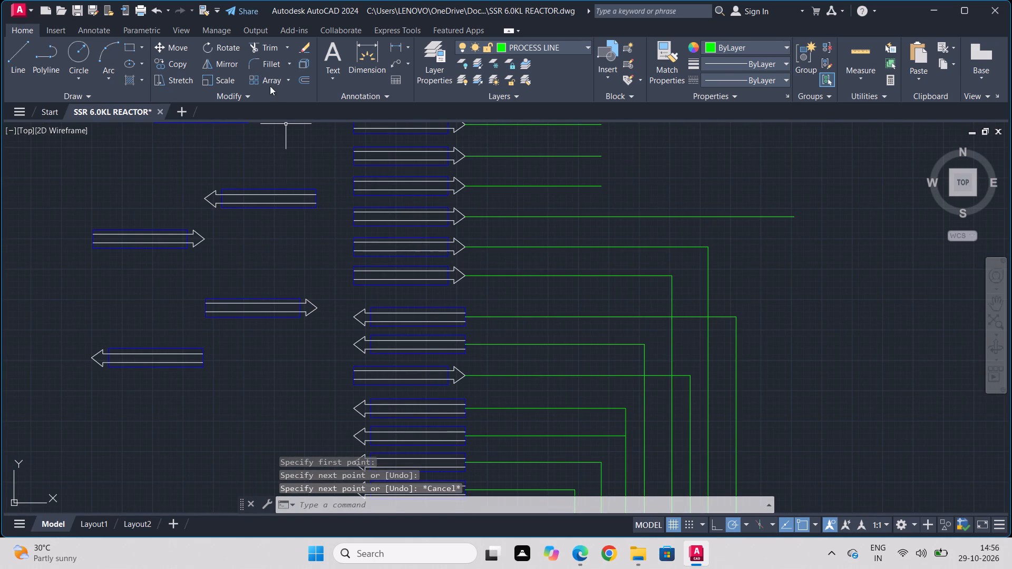
click(83, 52)
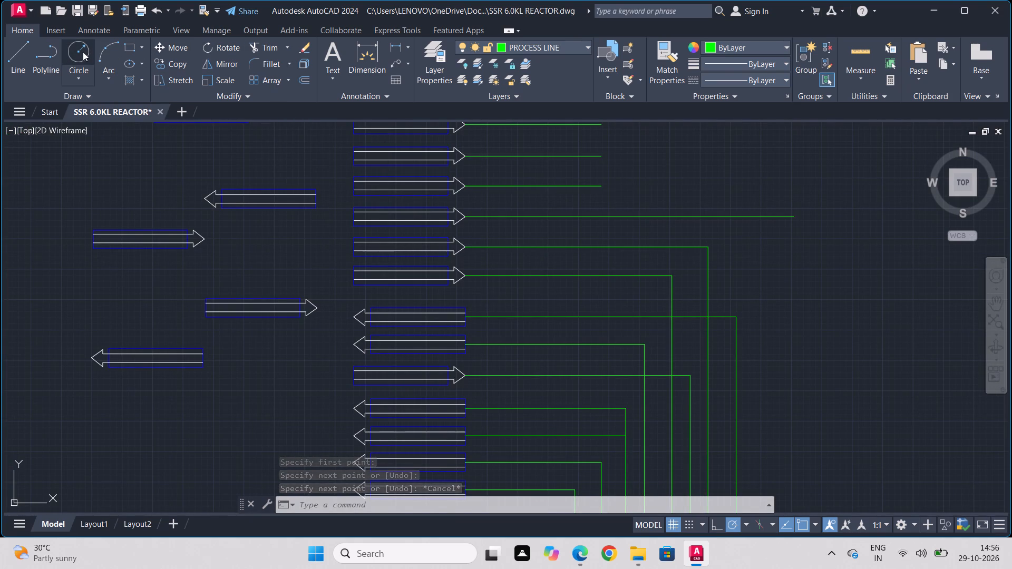
click(670, 313)
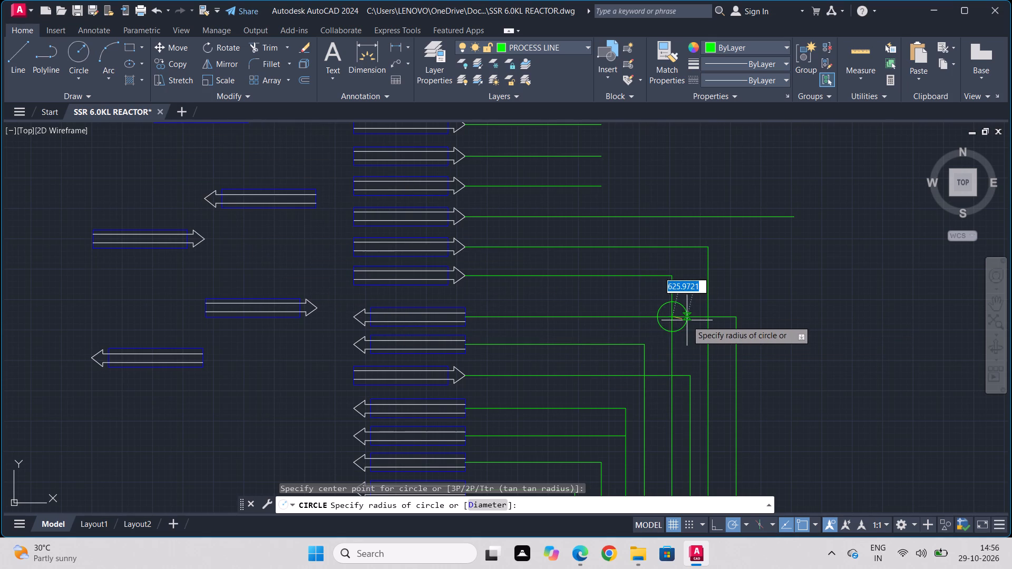
scroll(687, 318, up, 4)
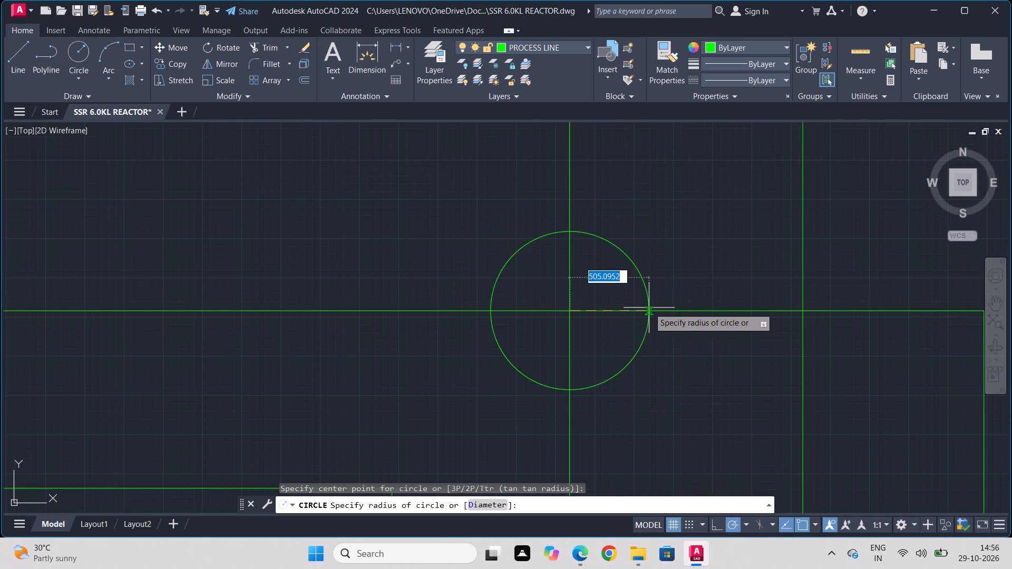
click(609, 311)
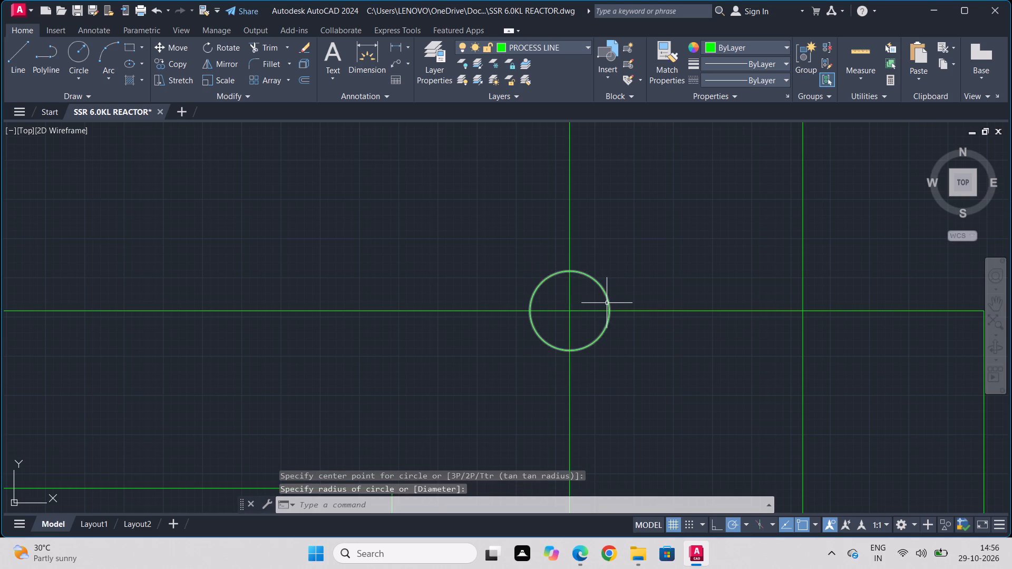
Copy the circle to the ninth line's crossing with the seventh vertical and the eleventh line's crossings with the tenth and eighth verticals.
click(606, 301)
click(176, 57)
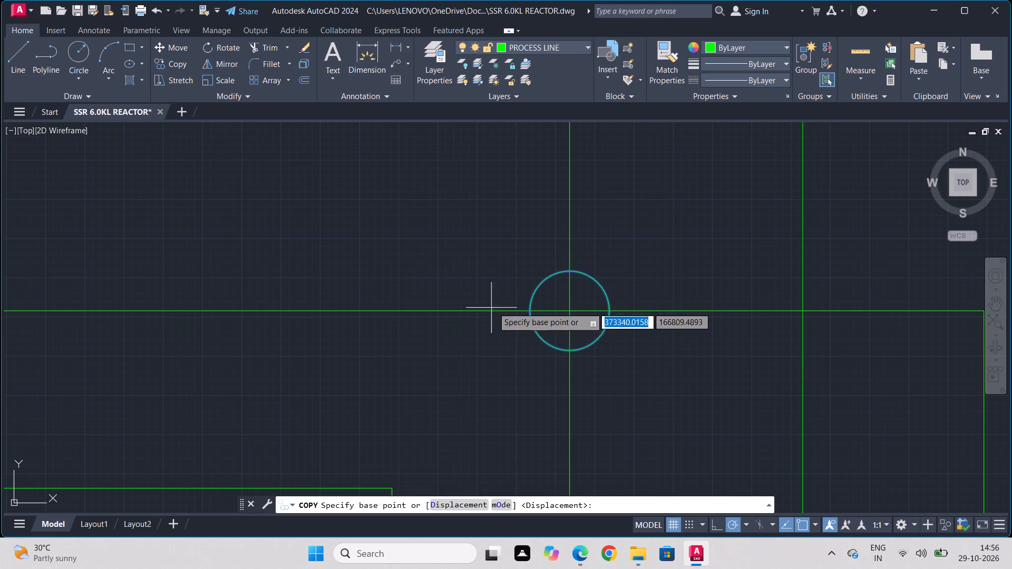
click(572, 313)
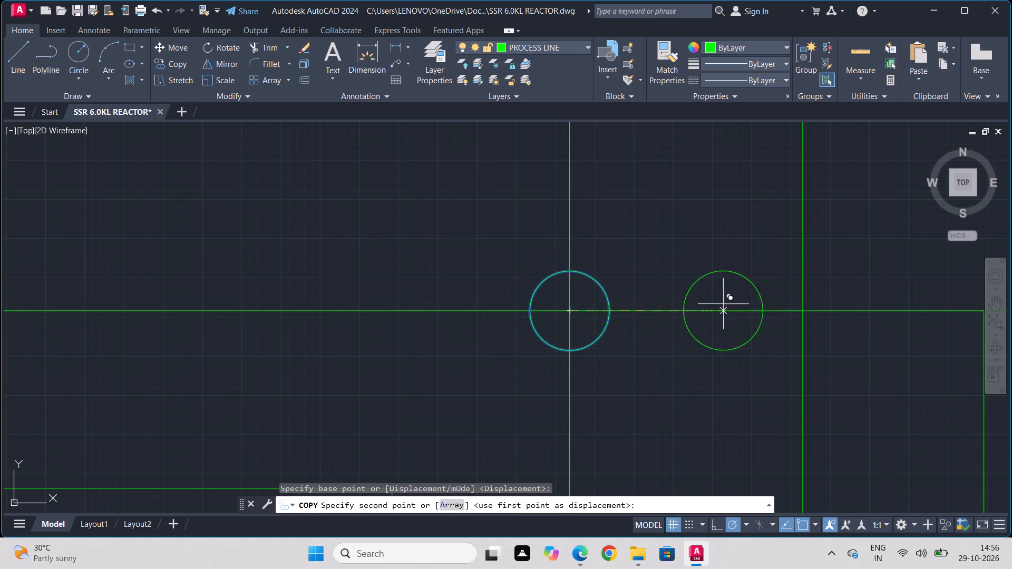
click(803, 310)
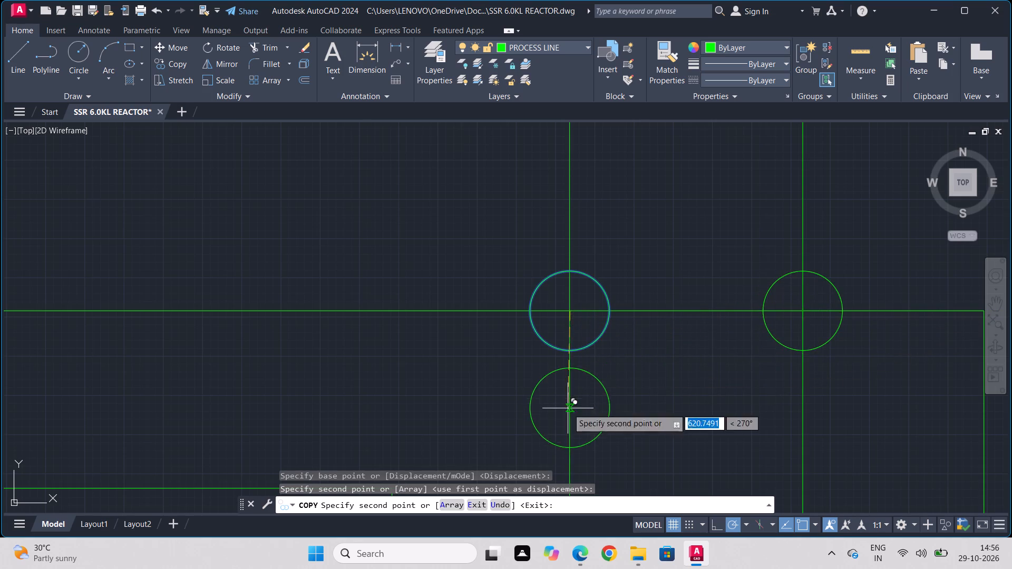
middle_drag(568, 408, 649, 261)
scroll(649, 261, down, 2)
middle_drag(629, 348, 686, 260)
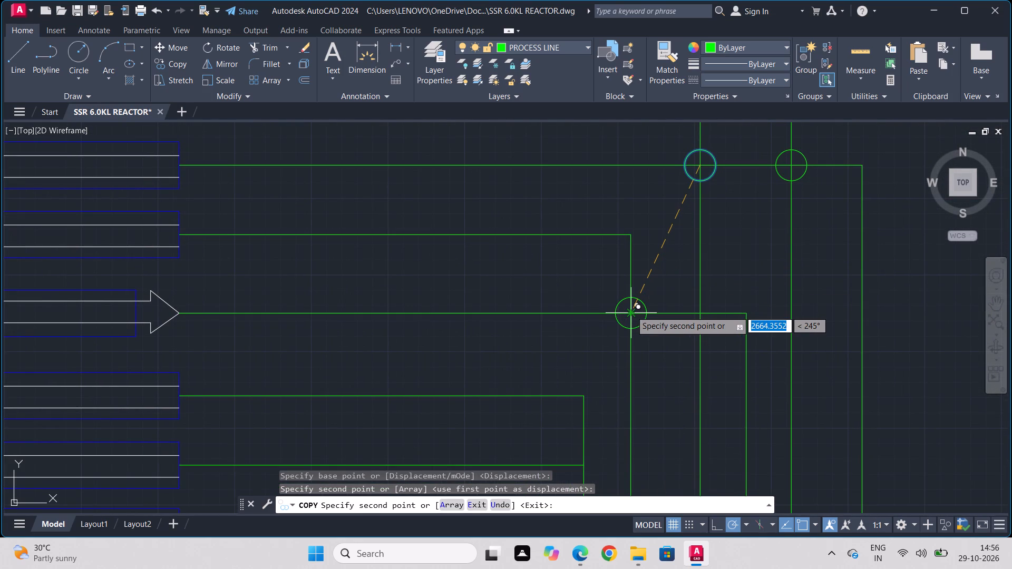
scroll(631, 311, up, 4)
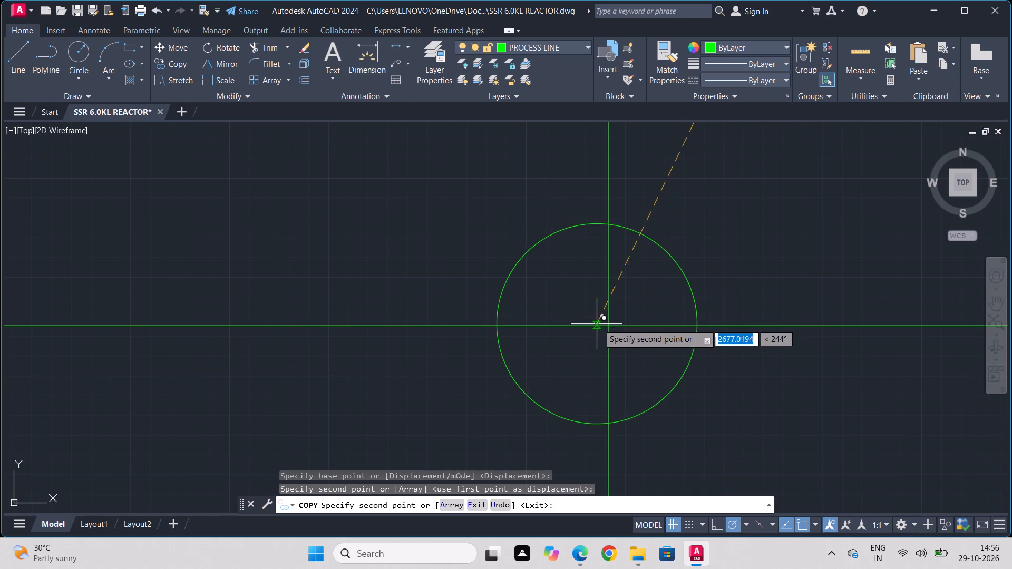
click(606, 329)
middle_drag(798, 307, 620, 311)
scroll(620, 311, down, 1)
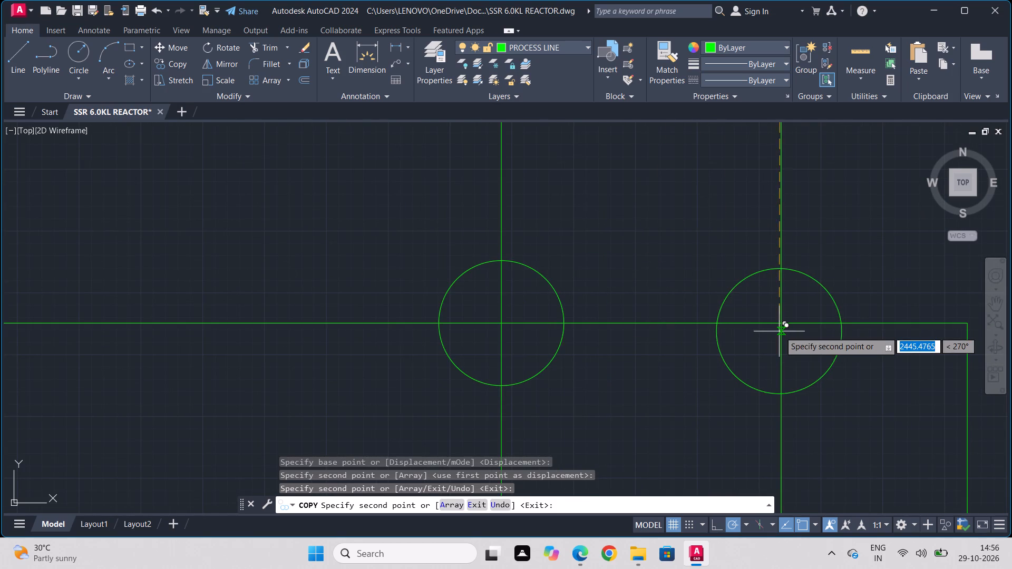
click(782, 322)
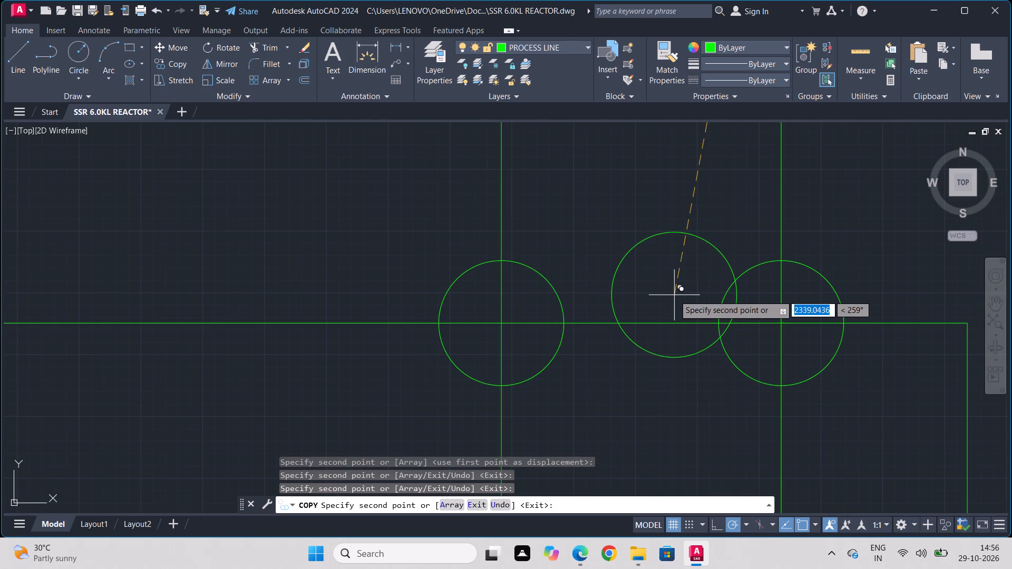
key(Escape)
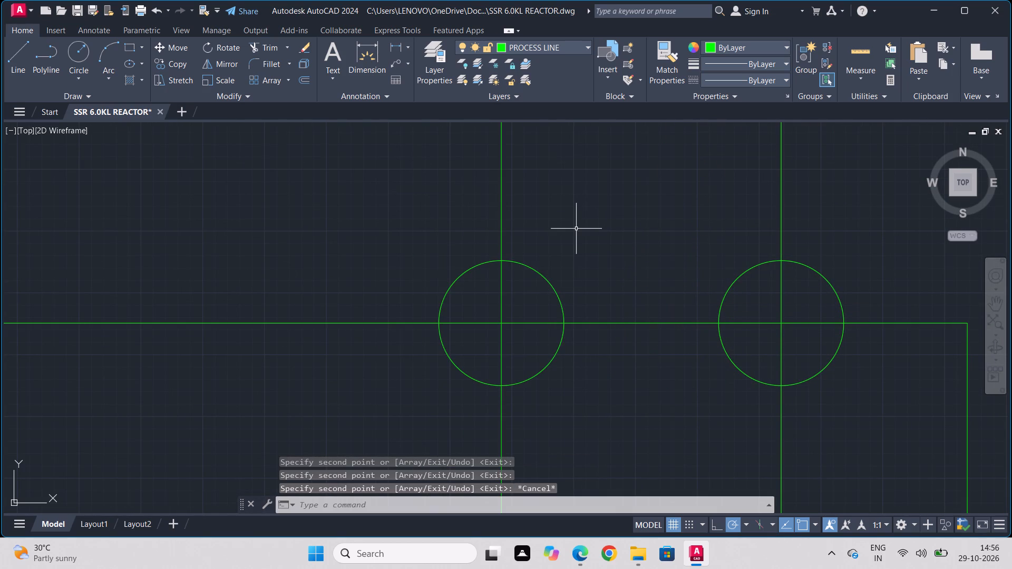
Trim the circle's lower half and the ninth connector's line inside it at the eighth connector's vertical, forming a line jump.
text(TR)
key(Return)
scroll(612, 259, down, 1)
middle_drag(611, 261, 571, 373)
middle_drag(611, 195, 568, 345)
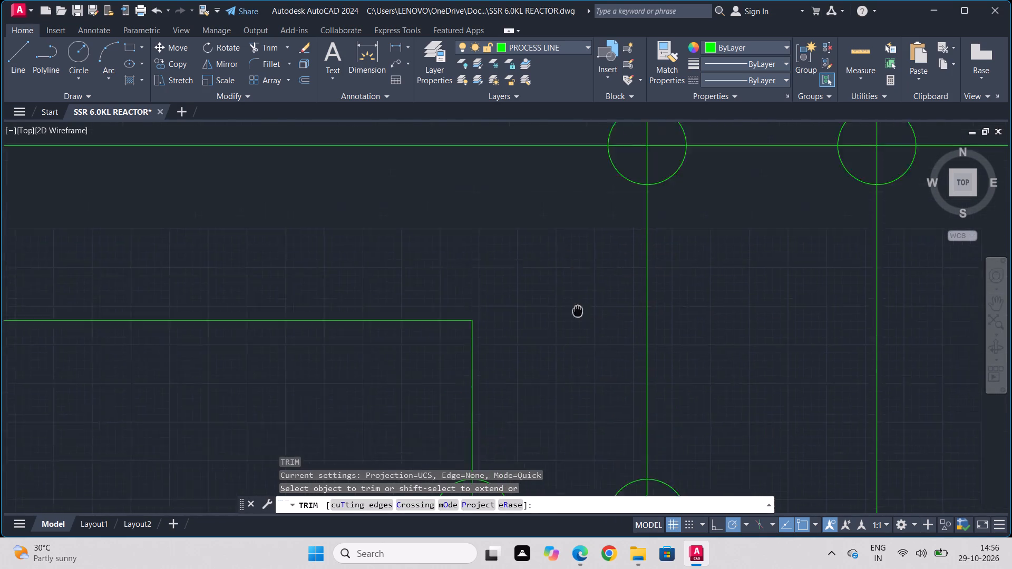
middle_drag(568, 345, 521, 450)
scroll(528, 356, up, 2)
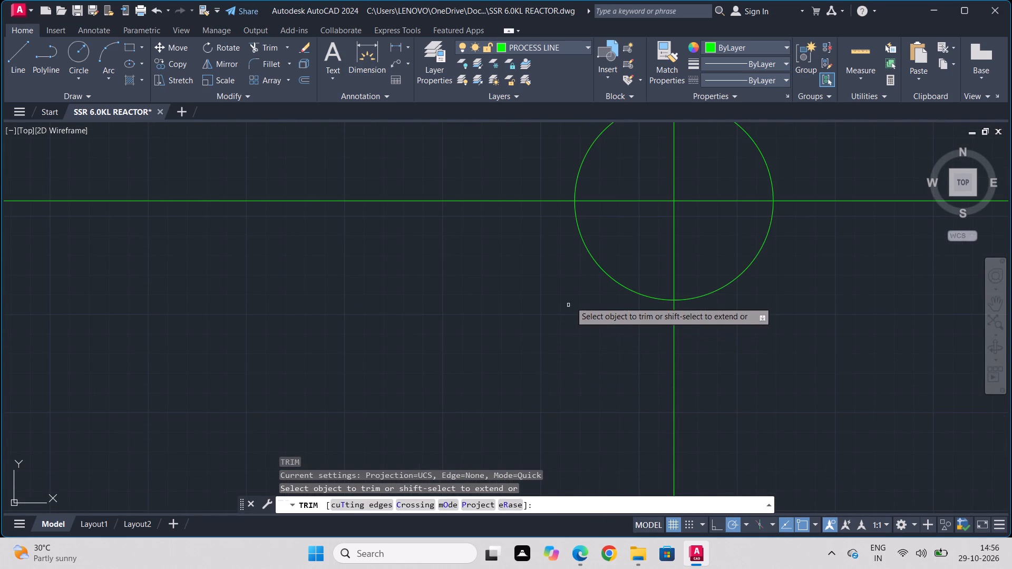
drag(627, 184, 618, 225)
drag(622, 237, 584, 301)
drag(720, 189, 762, 324)
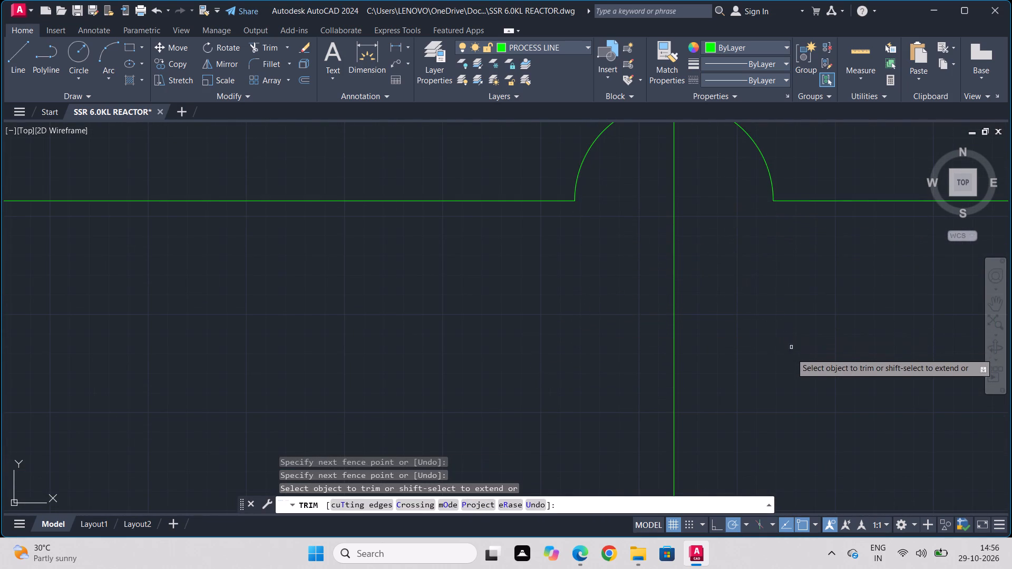
Trim the circle's lower half and the ninth connector's line inside it at the seventh connector's vertical, forming a line jump.
scroll(791, 354, down, 2)
middle_drag(825, 352, 452, 423)
scroll(544, 410, up, 2)
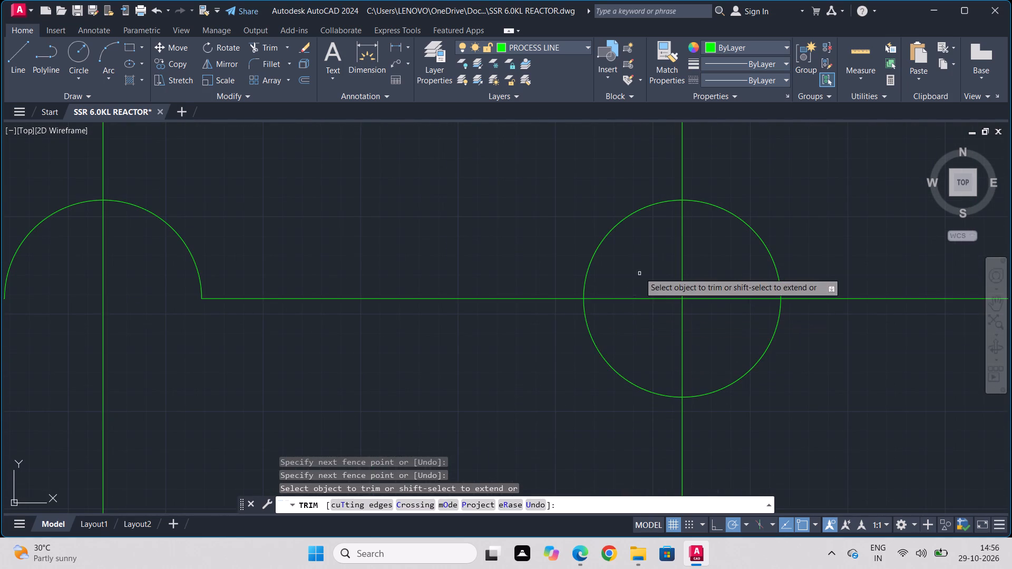
drag(639, 272, 565, 427)
drag(711, 275, 795, 428)
Trim the circle's lower half and the eleventh connector's line inside it at the tenth connector's vertical, forming a line jump.
scroll(460, 440, down, 2)
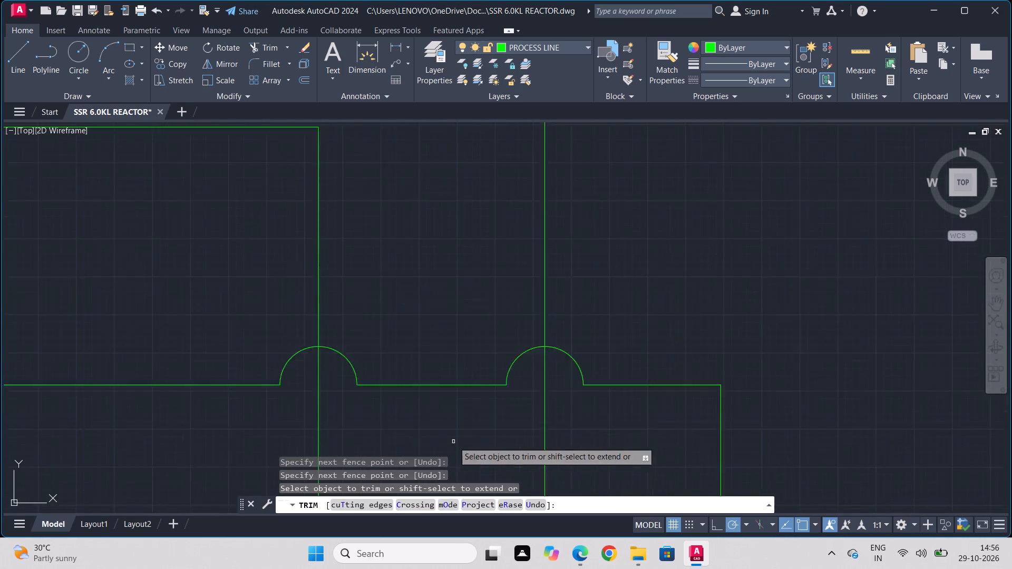
scroll(453, 442, down, 1)
middle_drag(453, 442, 631, 181)
scroll(416, 393, up, 2)
drag(441, 325, 404, 401)
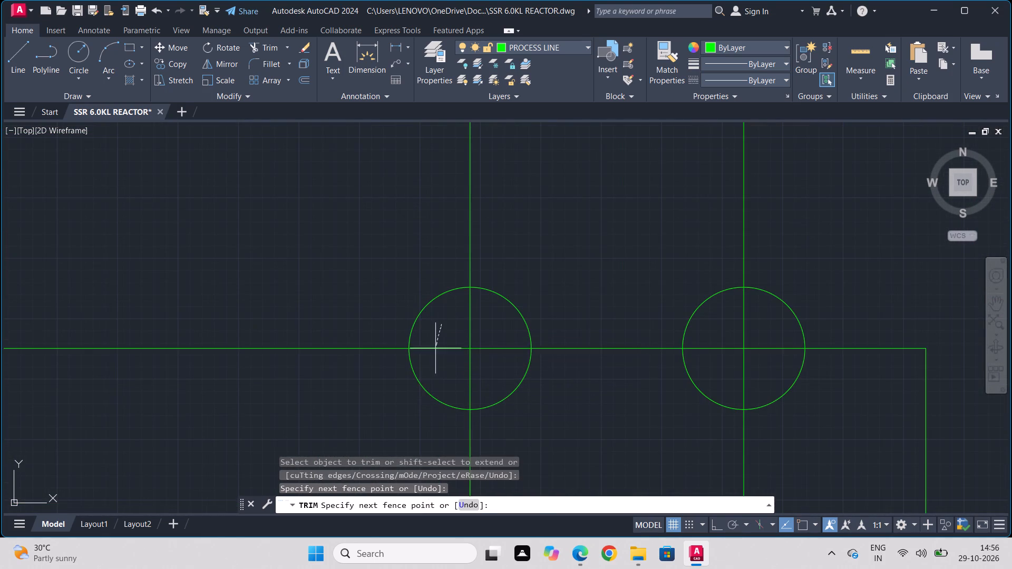
drag(404, 401, 390, 422)
drag(488, 324, 557, 426)
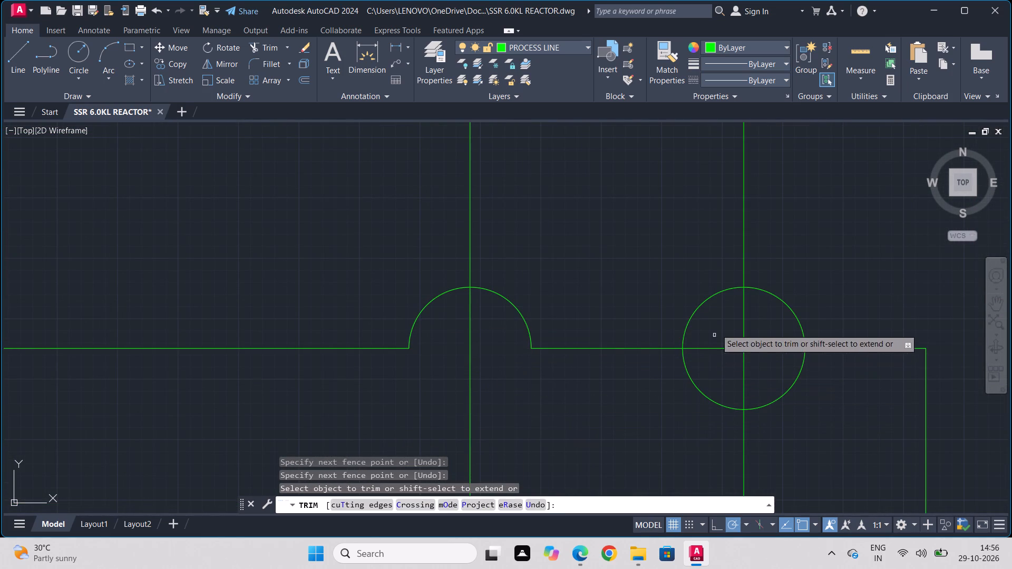
Trim the circle's lower half and the eleventh connector's line inside it at the eighth connector's vertical, forming a line jump.
drag(718, 319, 679, 433)
drag(757, 330, 830, 392)
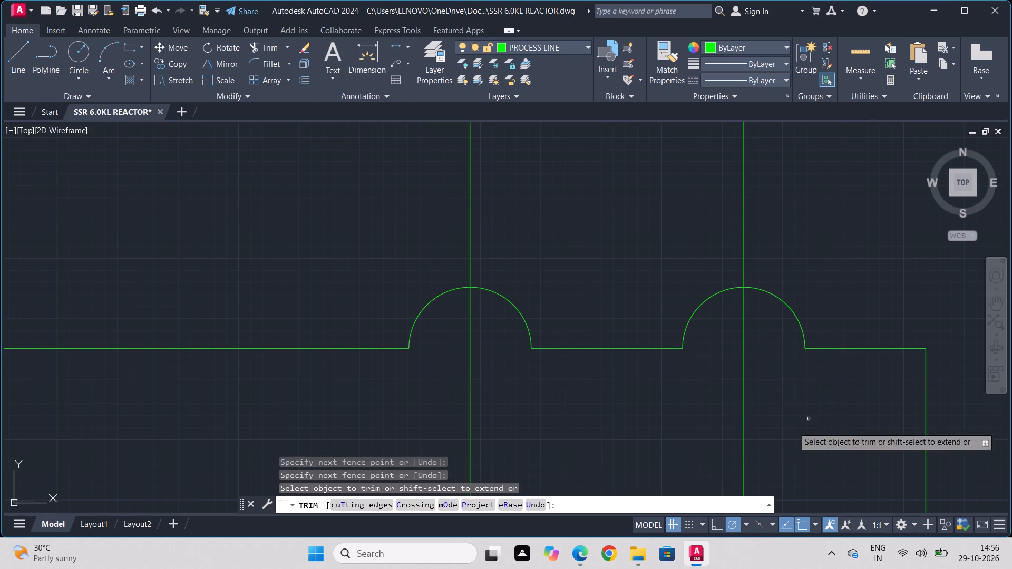
scroll(559, 410, down, 1)
middle_drag(558, 410, 572, 342)
scroll(572, 342, down, 2)
middle_drag(566, 401, 593, 273)
scroll(593, 273, down, 1)
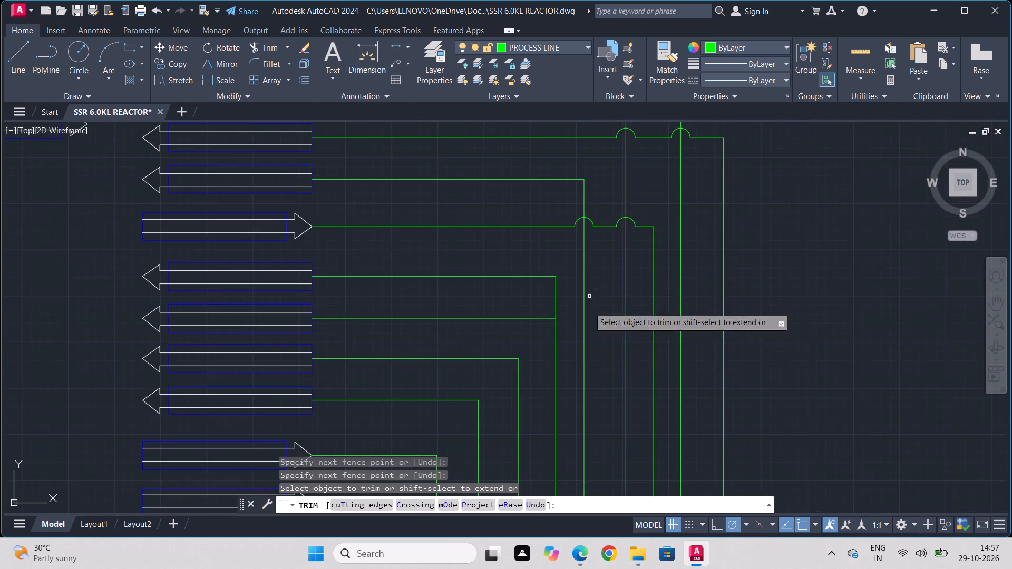
scroll(588, 311, down, 1)
middle_drag(578, 359, 598, 282)
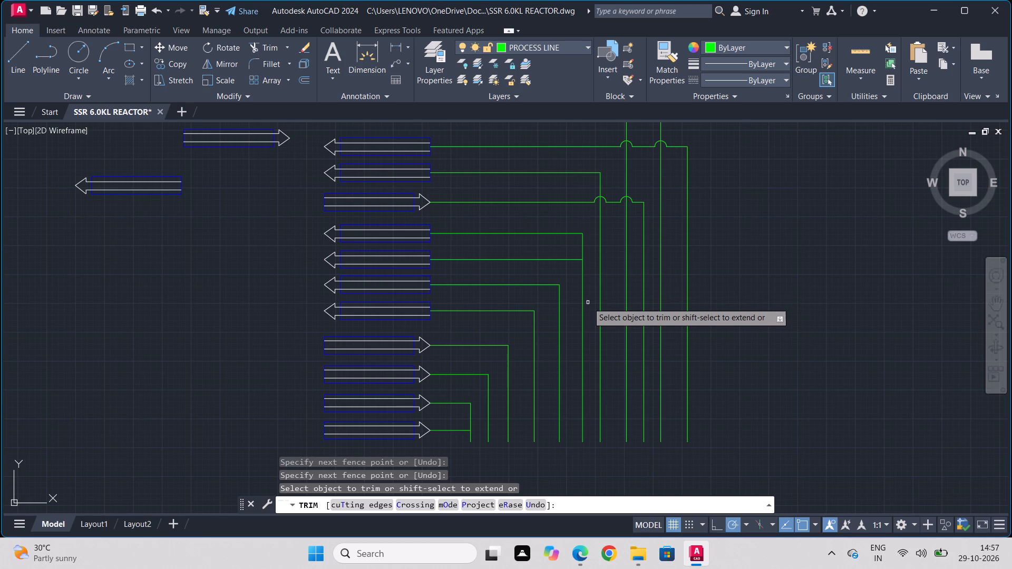
key(Escape)
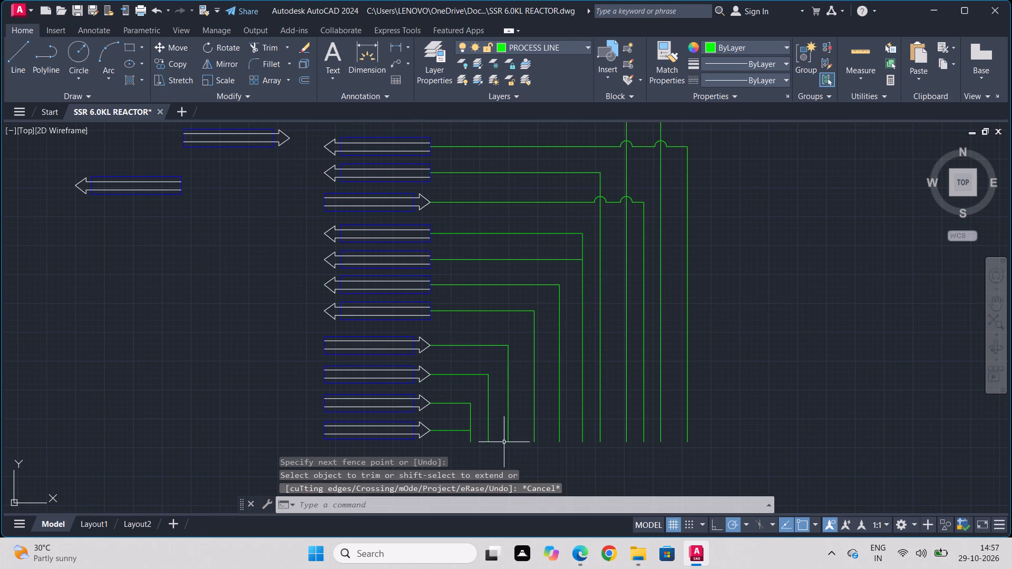
Draw a vertical about 497 units long down from the bottom connector's line, ending level with the neighbouring verticals.
middle_drag(508, 436, 570, 349)
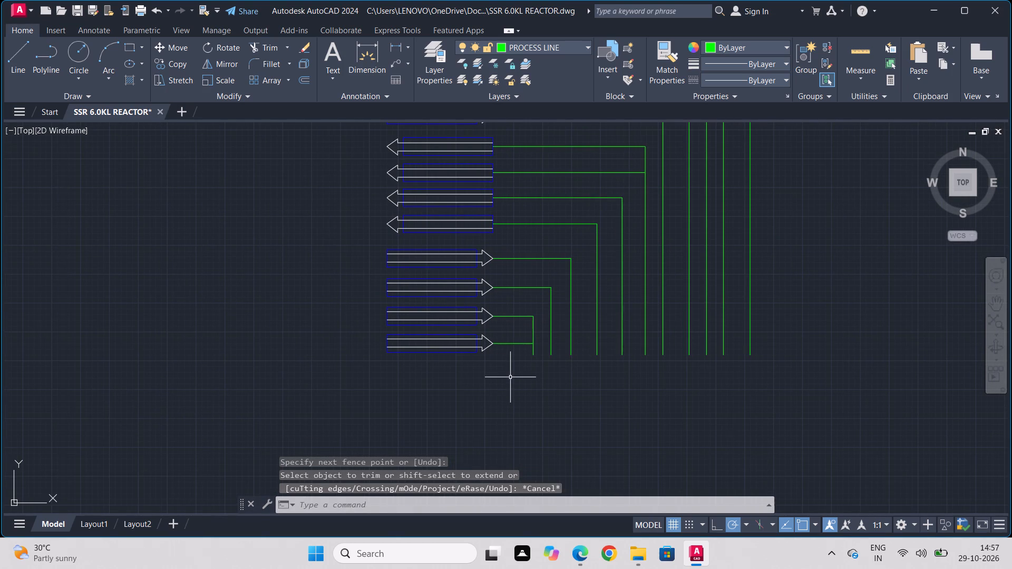
key(l)
key(Return)
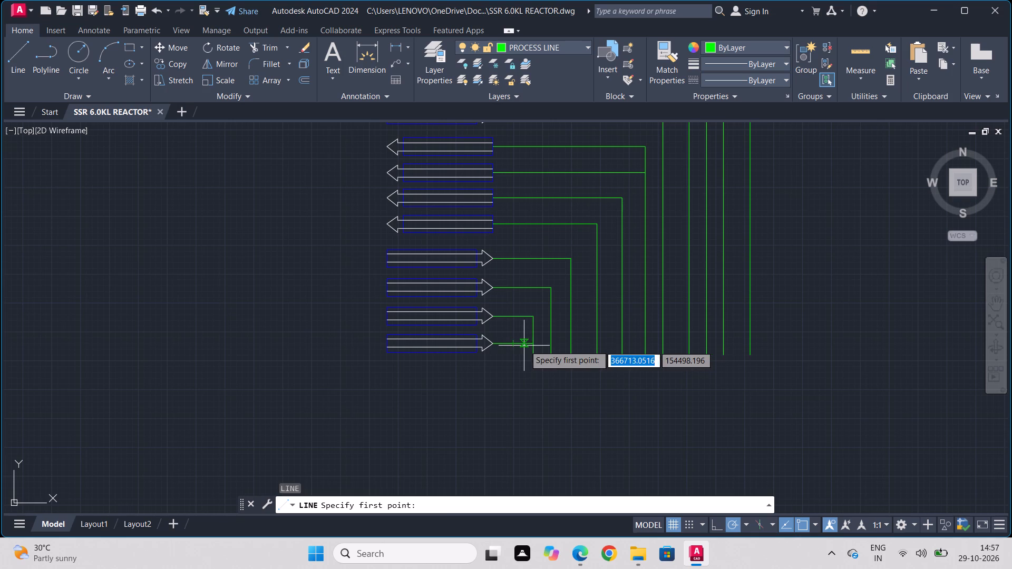
click(524, 345)
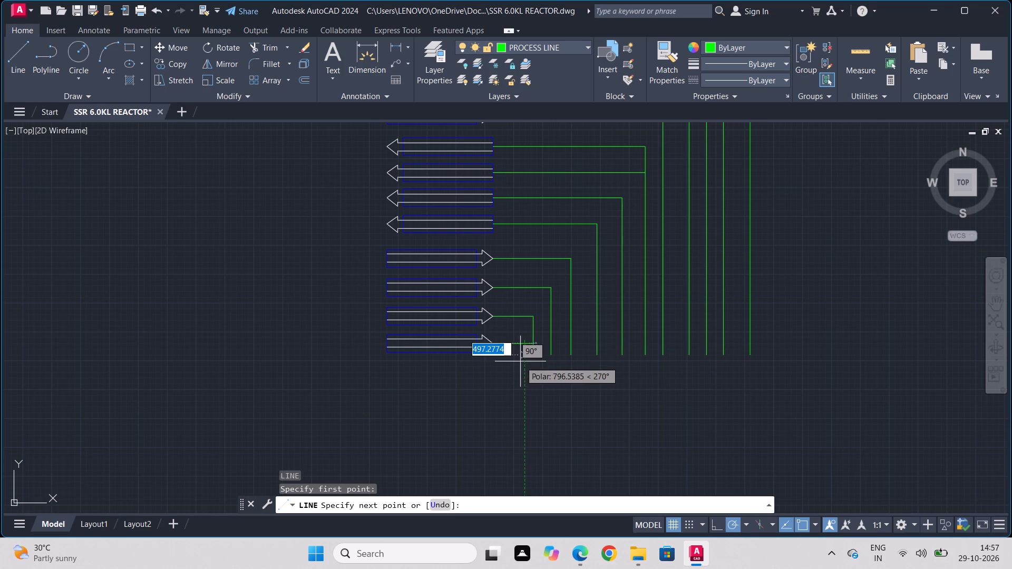
click(520, 361)
key(Escape)
Trim the bottom connector's line between its new vertical and the vertical of the connector above.
text(TR)
key(Return)
scroll(530, 352, up, 4)
drag(497, 280, 497, 319)
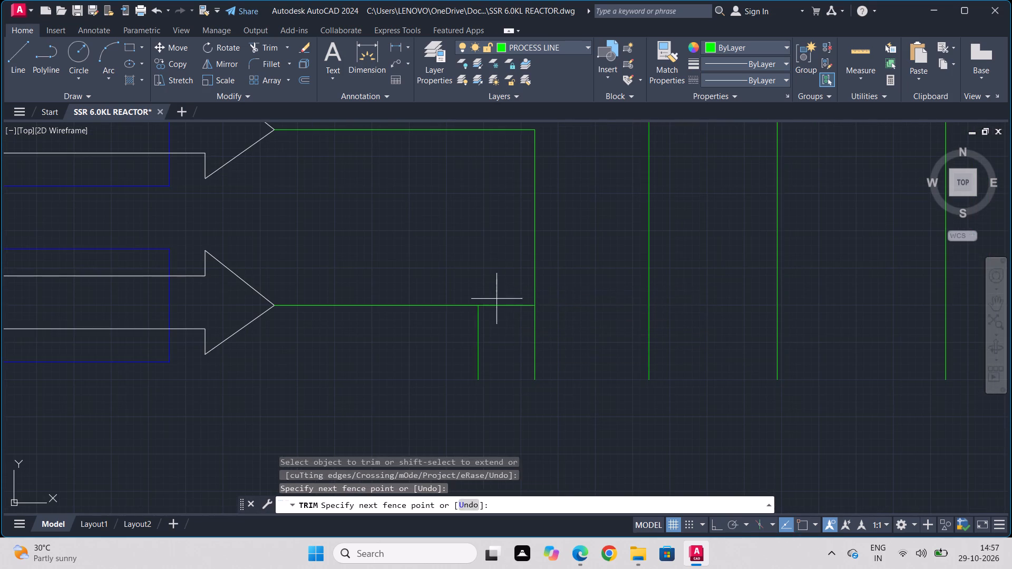
drag(497, 319, 502, 365)
key(Escape)
Move the fifteenth connector's vertical along its horizontal line, closer to the sixteenth connector's vertical.
scroll(502, 365, down, 2)
scroll(571, 348, down, 3)
middle_drag(629, 291, 630, 291)
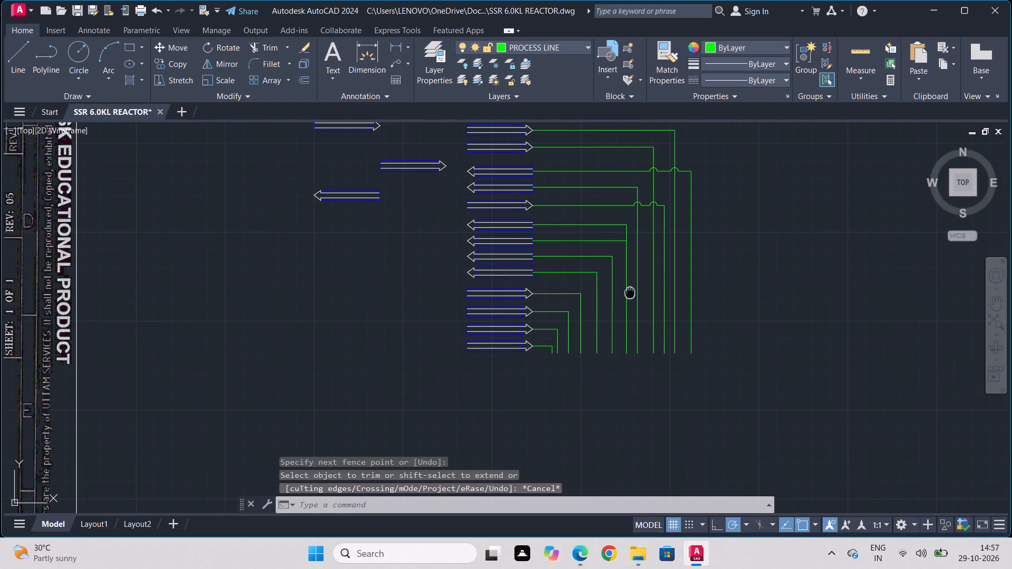
middle_drag(630, 291, 609, 342)
scroll(589, 323, up, 2)
middle_drag(588, 362, 638, 232)
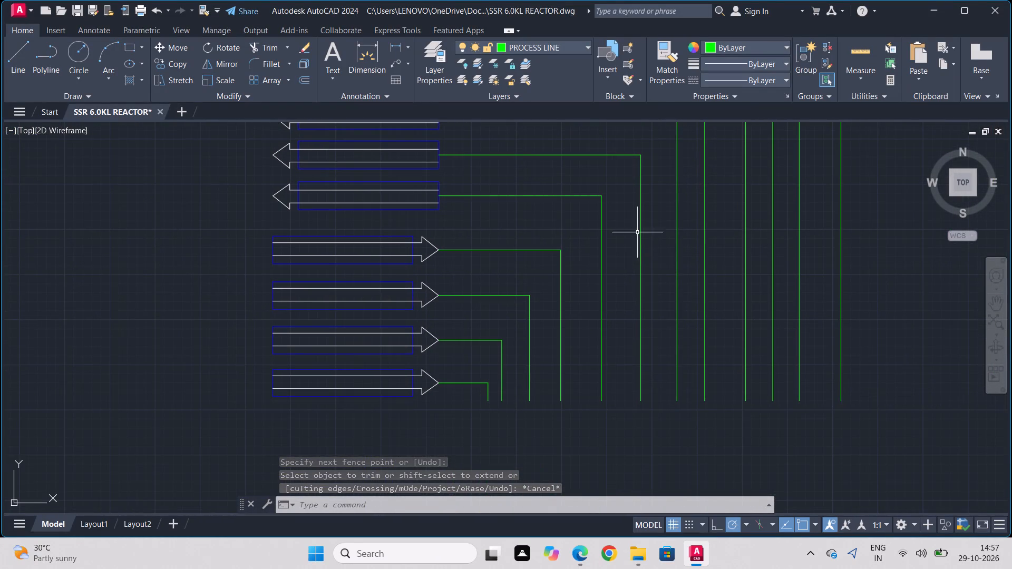
click(601, 253)
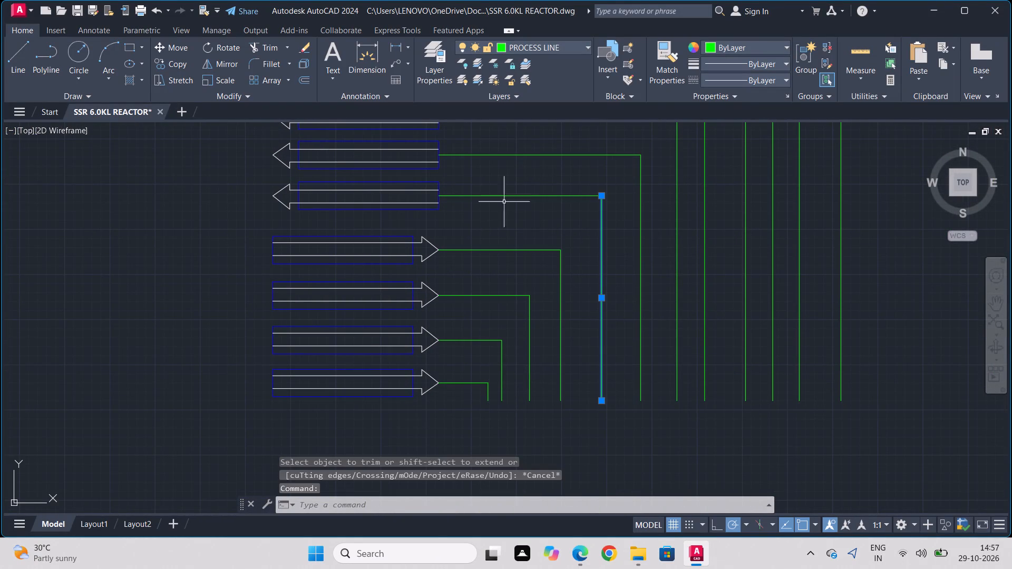
click(179, 48)
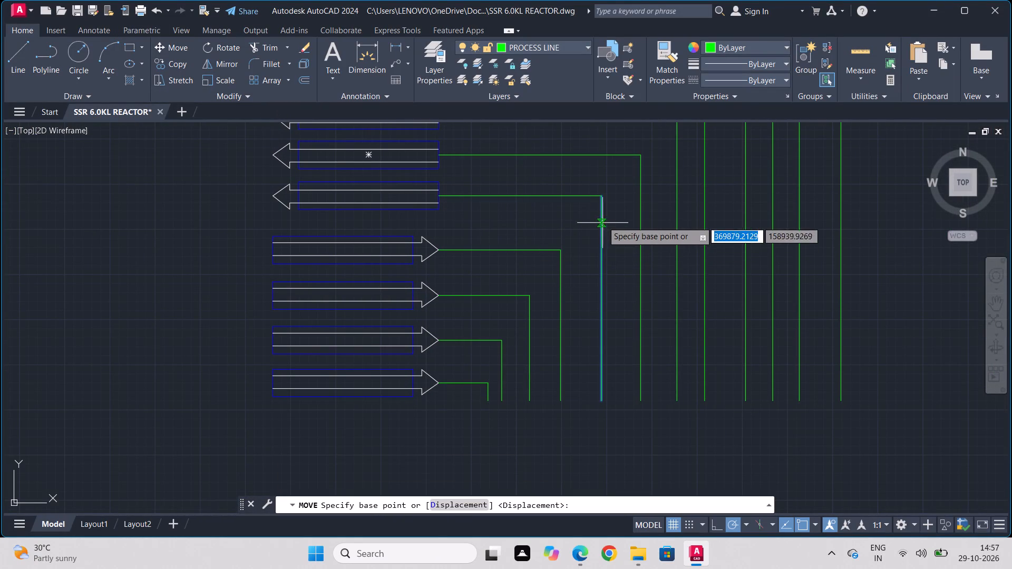
click(598, 198)
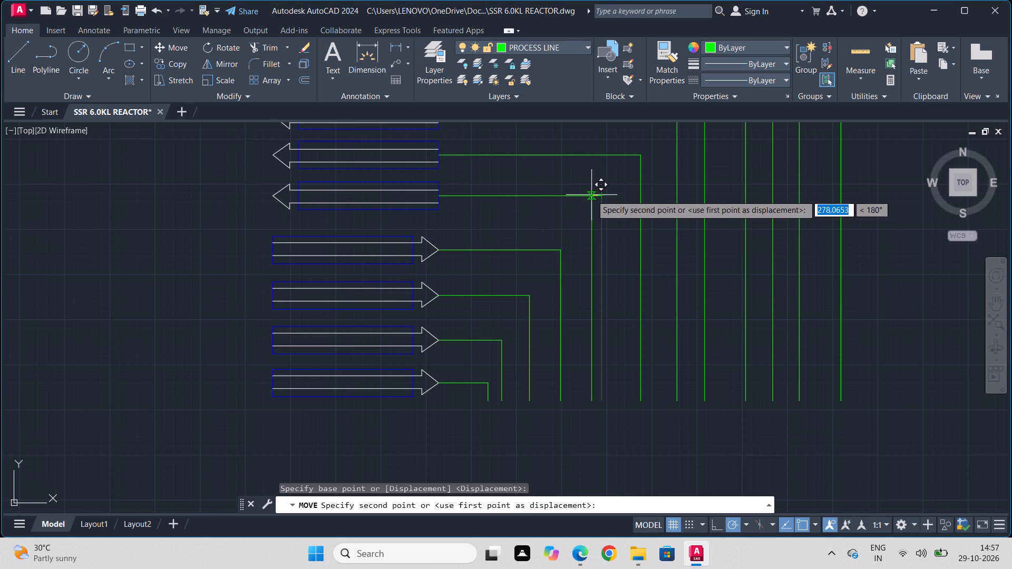
click(589, 195)
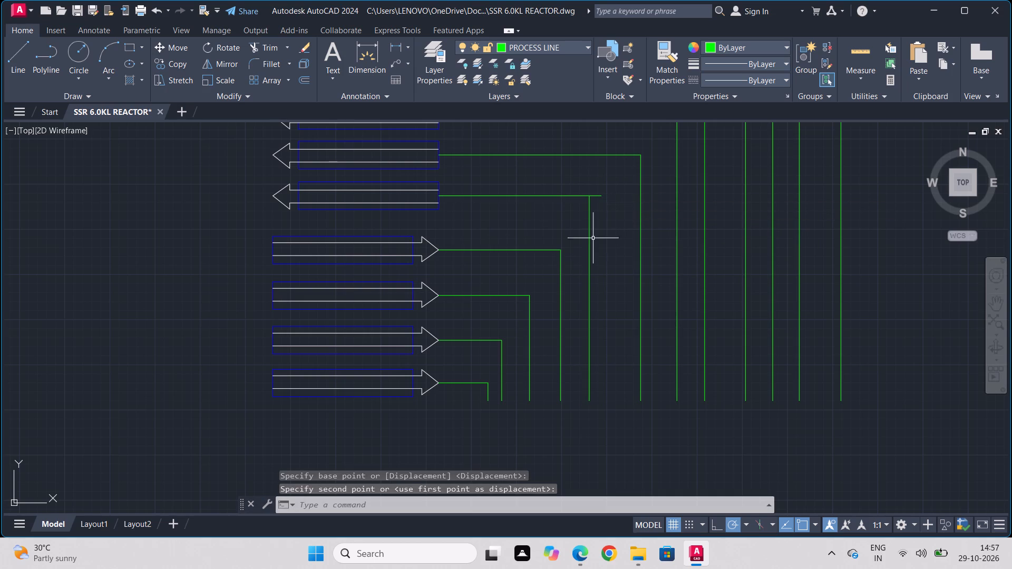
Trim the fifteenth connector's horizontal line where it extends past its moved vertical.
text(TR)
key(Return)
drag(599, 192, 599, 197)
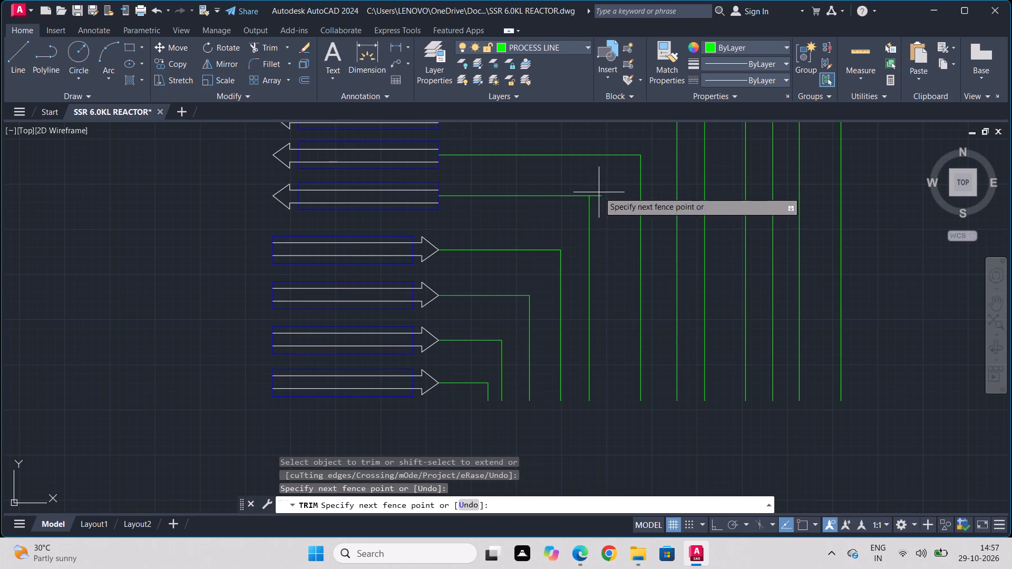
drag(599, 197, 600, 212)
key(Escape)
Move the fourteenth connector's vertical along its horizontal line, closer to the fifteenth connector's vertical.
click(639, 213)
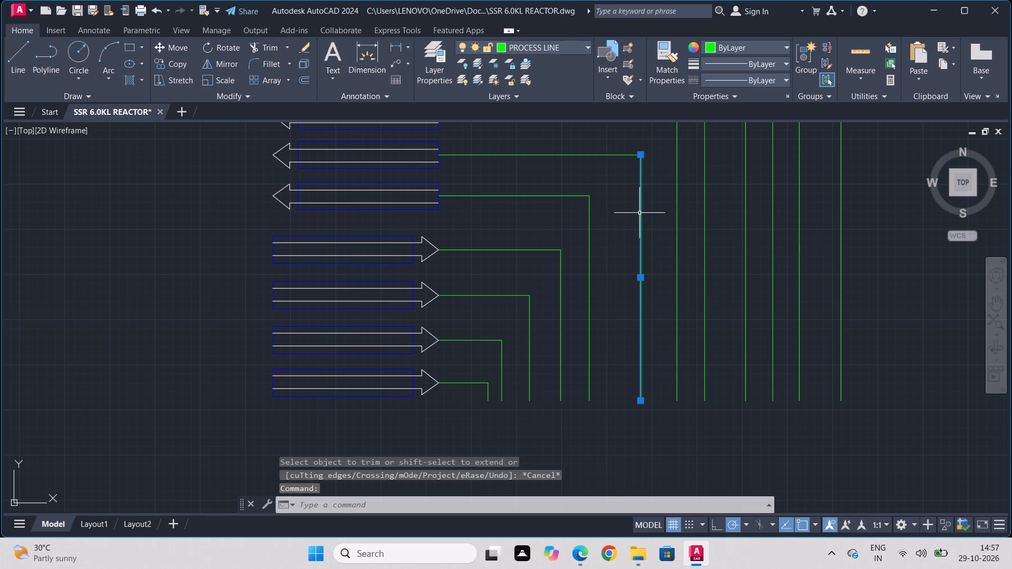
click(178, 48)
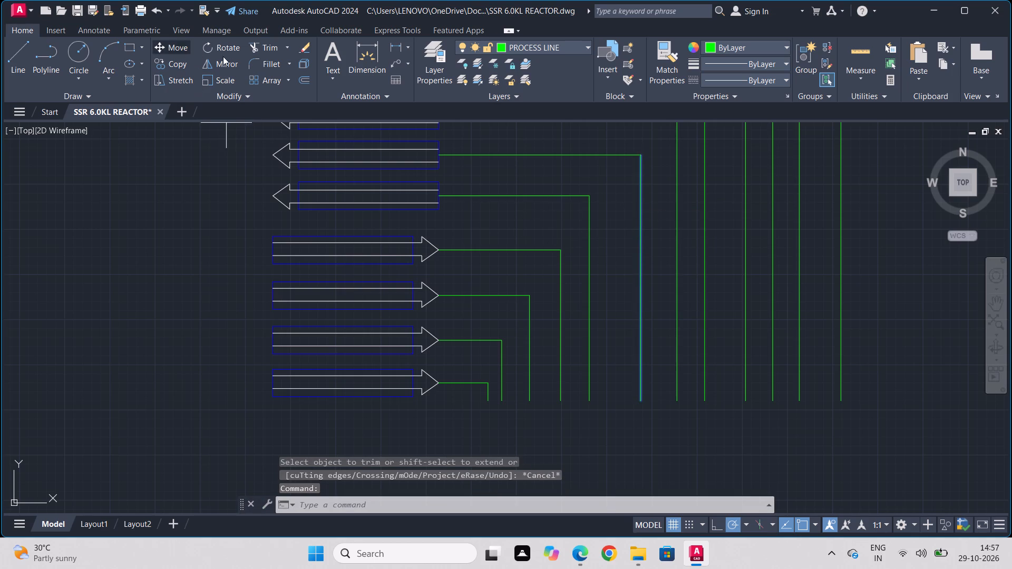
click(641, 156)
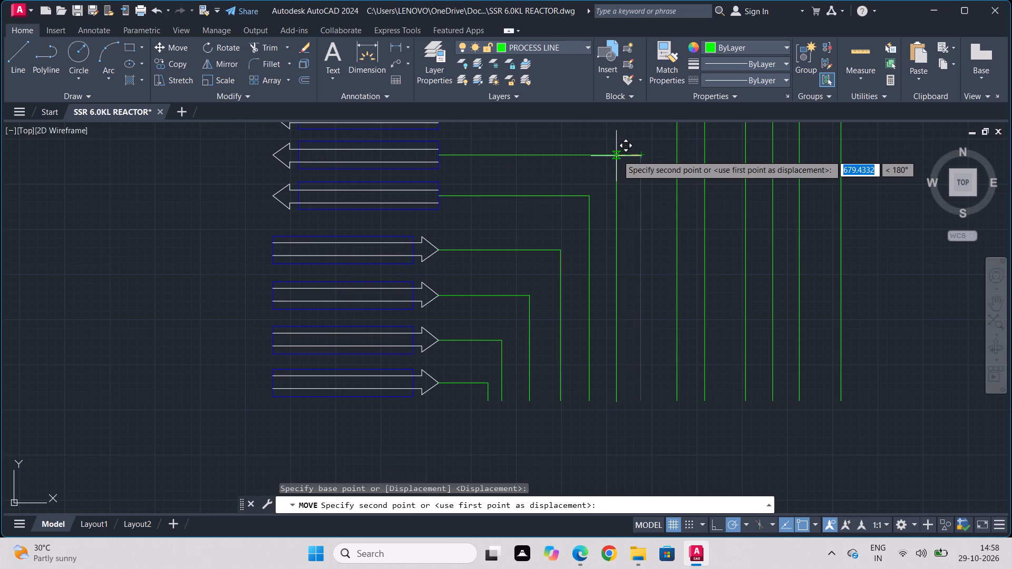
click(619, 154)
key(Escape)
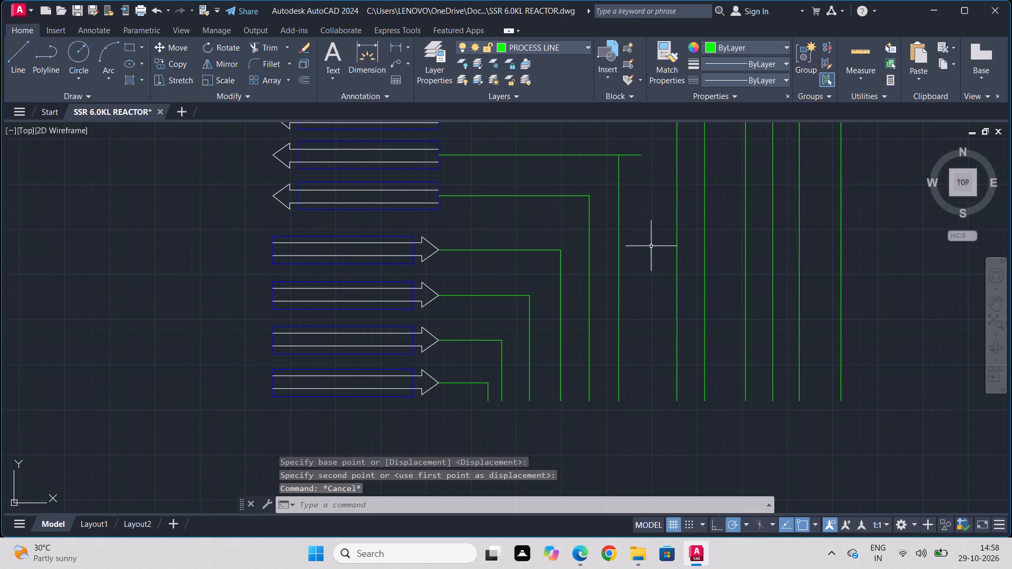
Trim the fourteenth connector's horizontal line where it extends past its moved vertical.
text(TR)
key(Return)
drag(629, 144, 630, 209)
key(Escape)
Copy the vertical shared by the twelfth and thirteenth connectors about 827 units along the thirteenth line toward the fourteenth connector's vertical.
scroll(634, 248, down, 1)
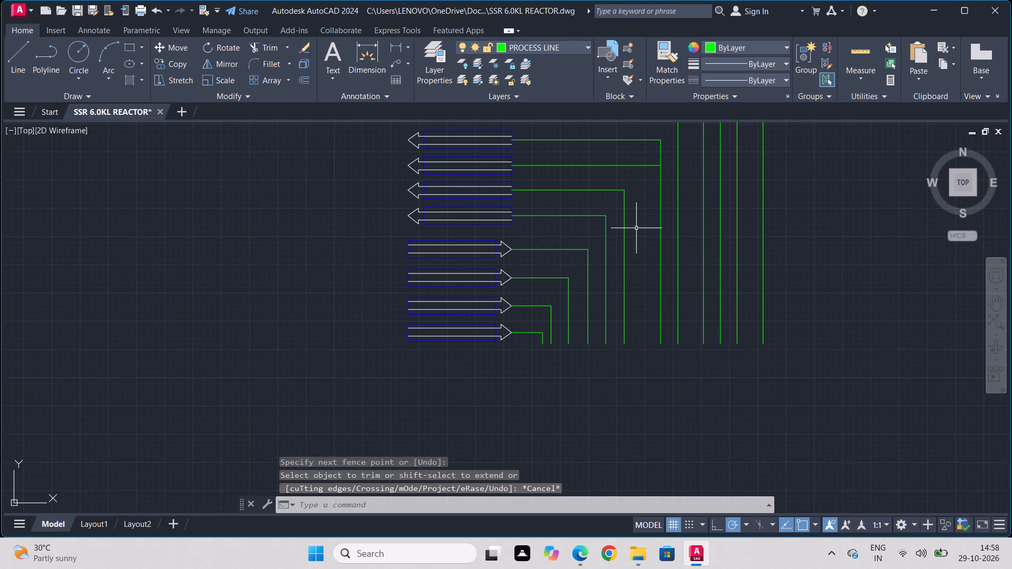
scroll(642, 214, up, 1)
middle_drag(644, 207, 639, 240)
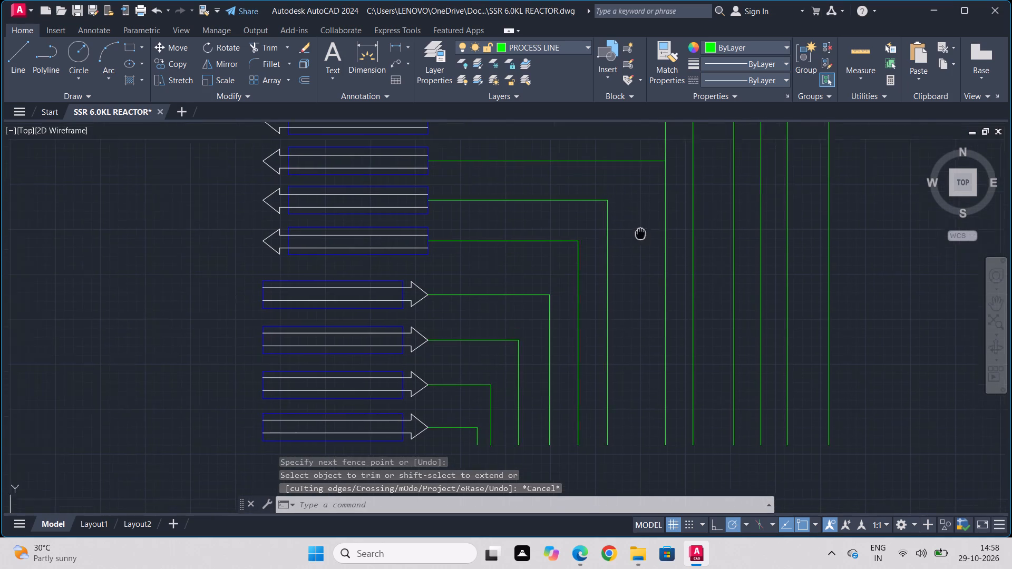
middle_drag(639, 240, 639, 242)
click(666, 224)
click(662, 227)
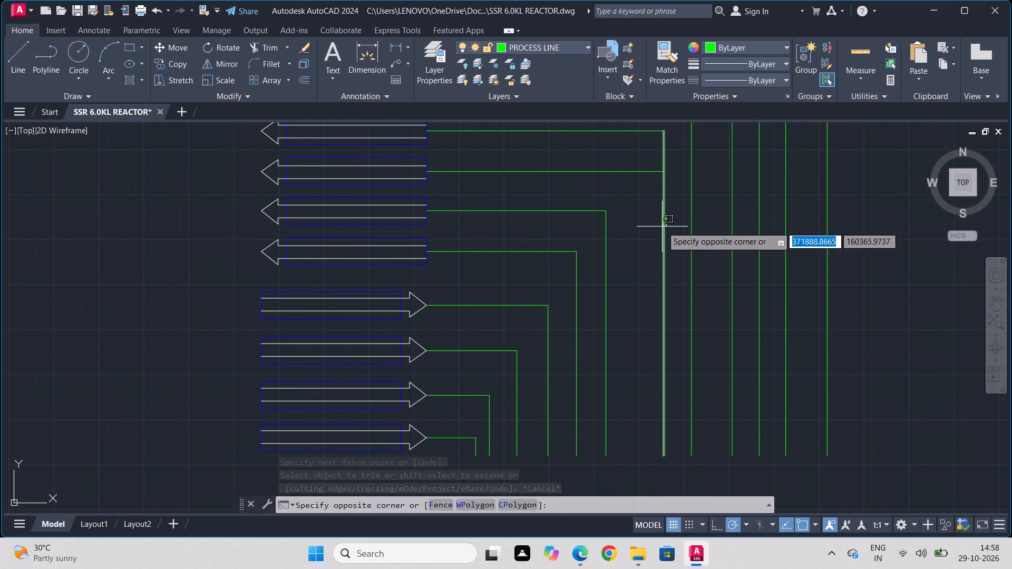
click(173, 66)
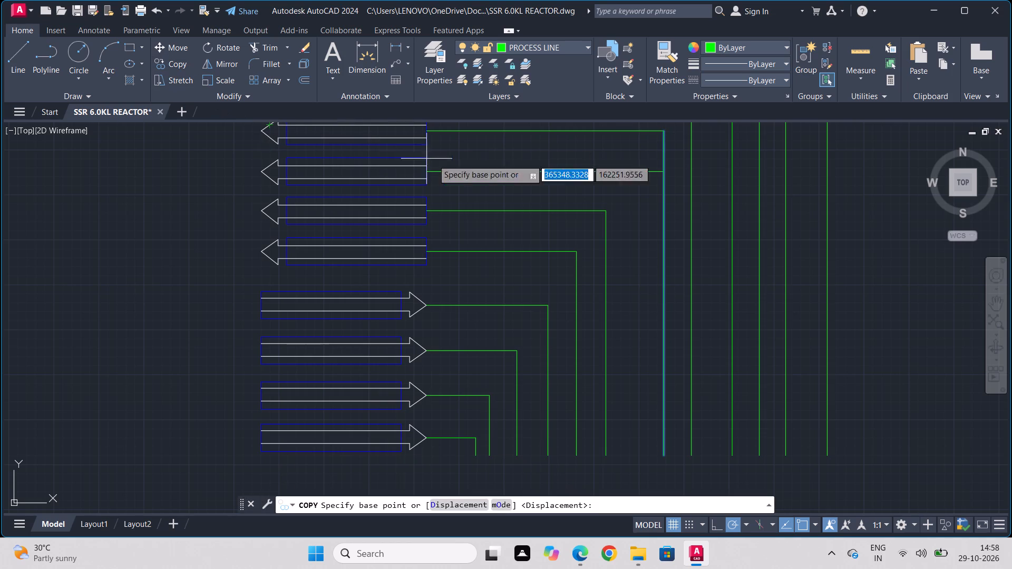
click(663, 174)
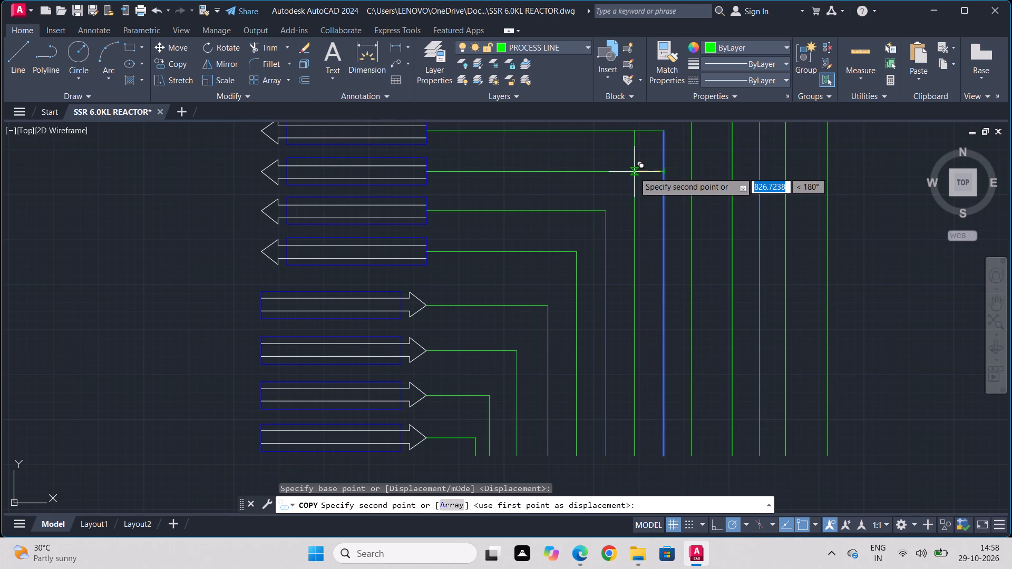
click(634, 172)
key(Escape)
Trim the copied vertical above the thirteenth connector's line and that line's excess beyond the copy, forming a clean corner.
text(TR)
key(Return)
drag(640, 154, 575, 154)
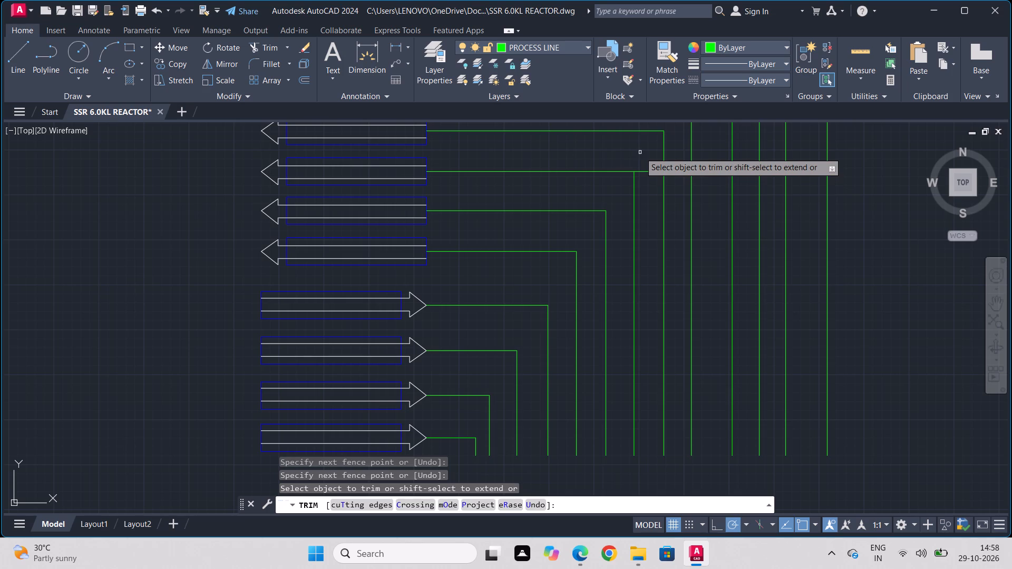
drag(641, 152, 646, 199)
scroll(641, 325, down, 2)
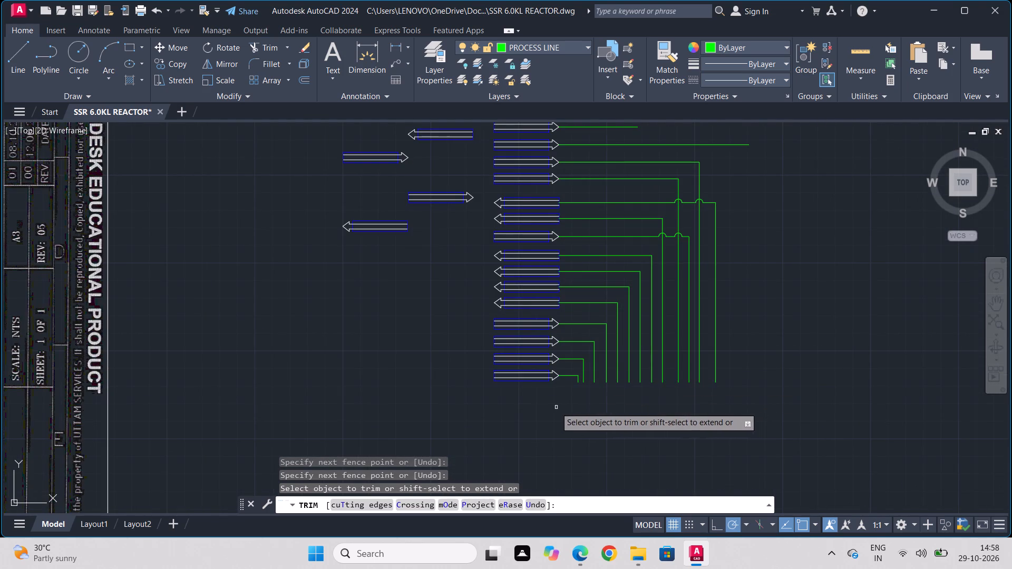
key(Escape)
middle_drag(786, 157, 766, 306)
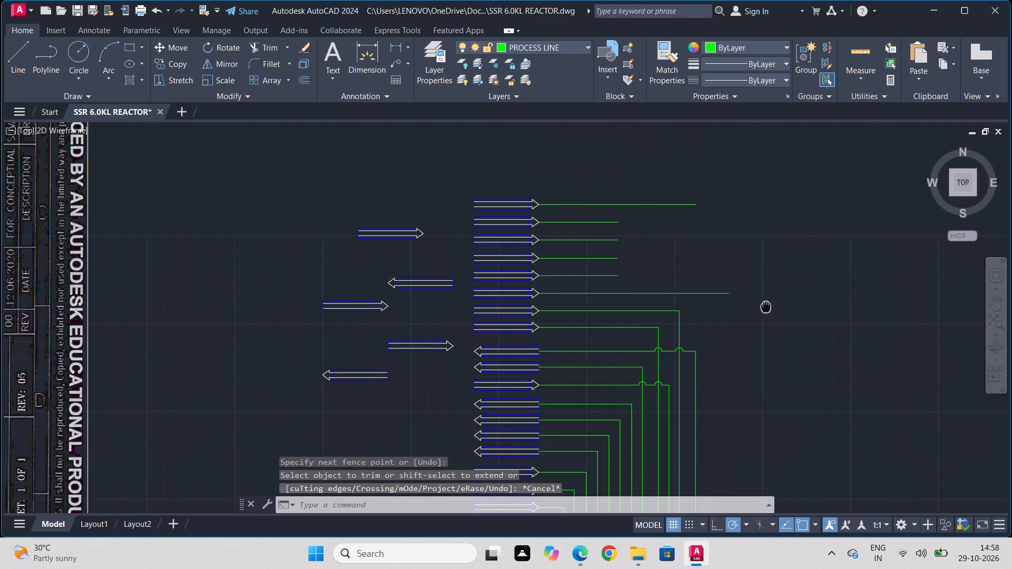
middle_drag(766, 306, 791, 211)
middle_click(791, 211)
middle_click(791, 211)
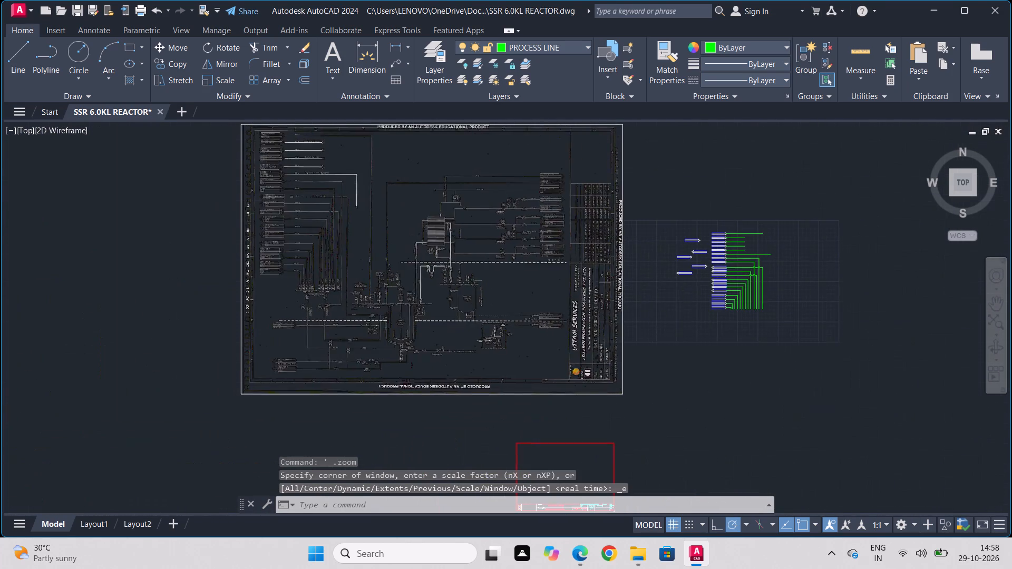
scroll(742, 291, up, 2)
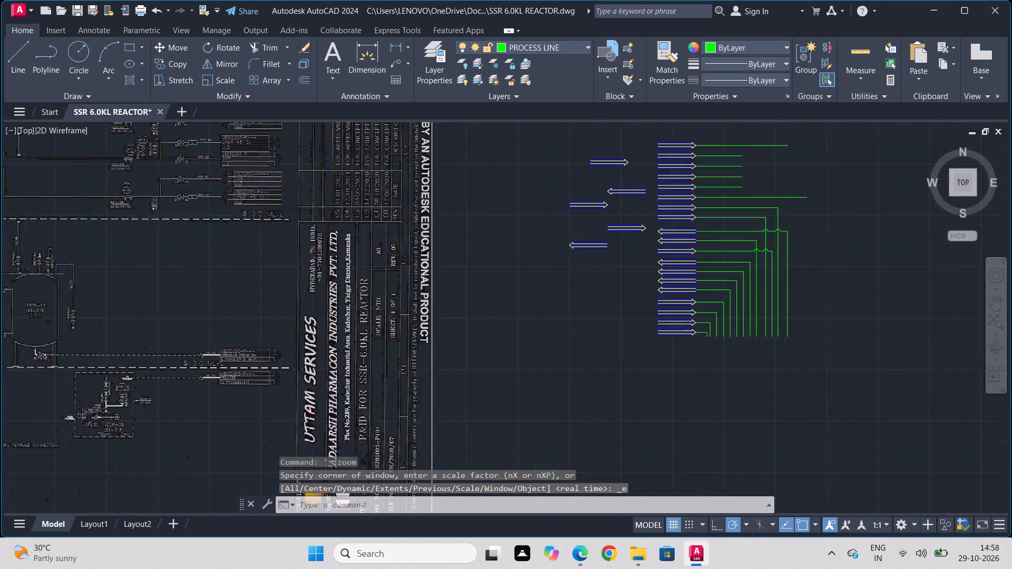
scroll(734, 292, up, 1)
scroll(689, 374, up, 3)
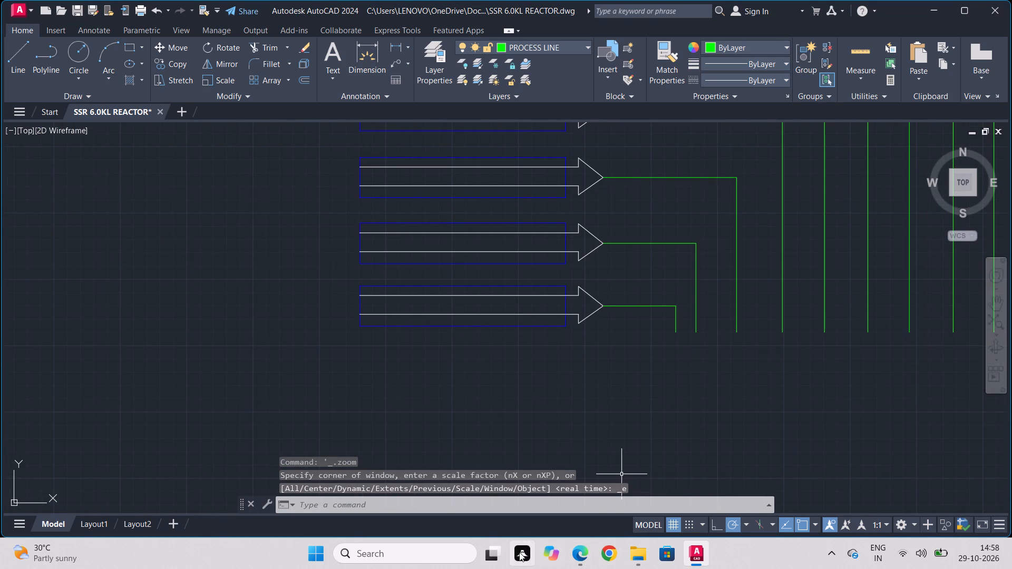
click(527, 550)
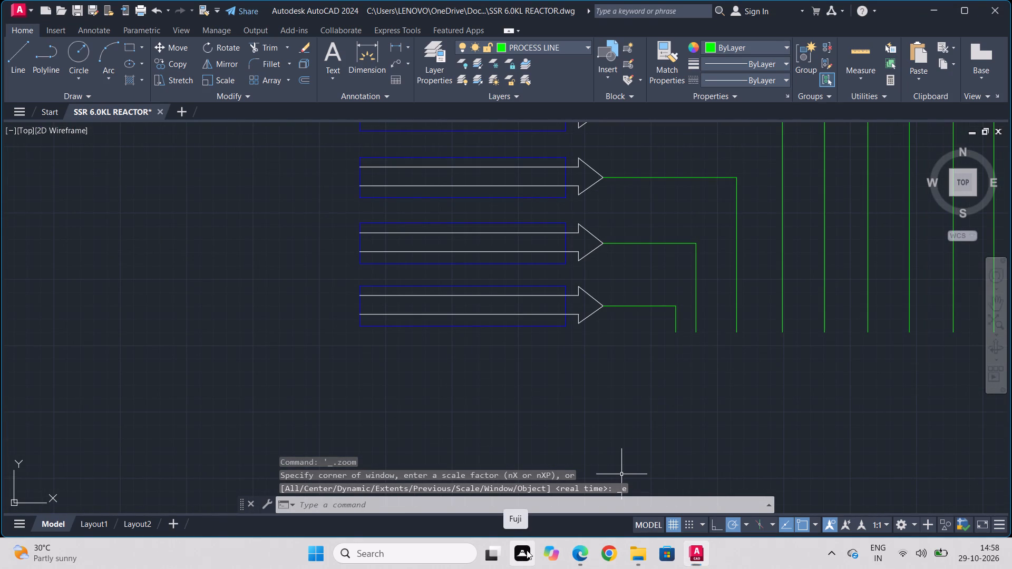
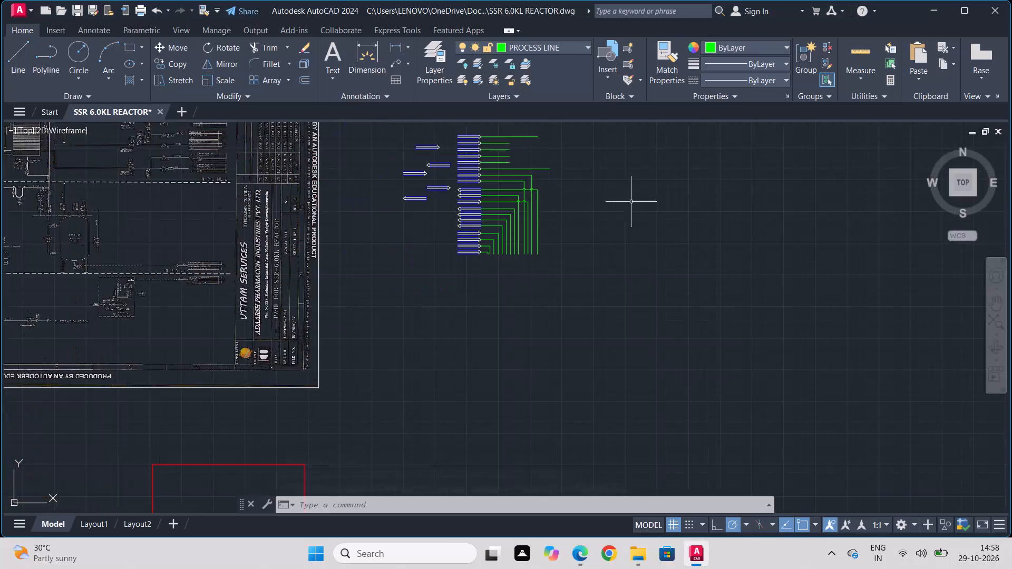
Examine the reference P&ID to see how the utility connector lines run down to their valves, headers and reactor.
middle_drag(258, 323, 782, 342)
scroll(354, 242, up, 2)
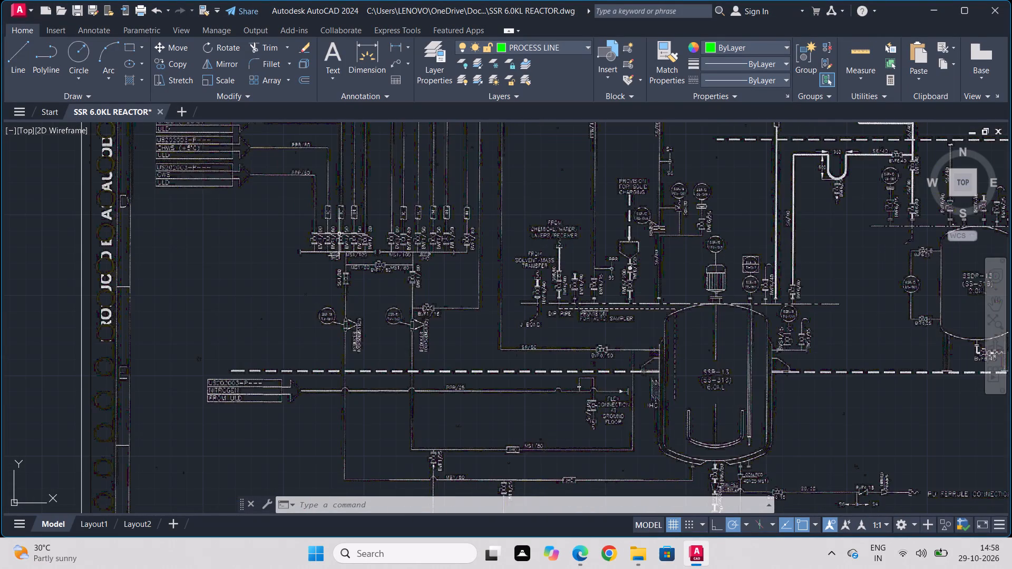
middle_drag(339, 234, 339, 393)
middle_click(339, 393)
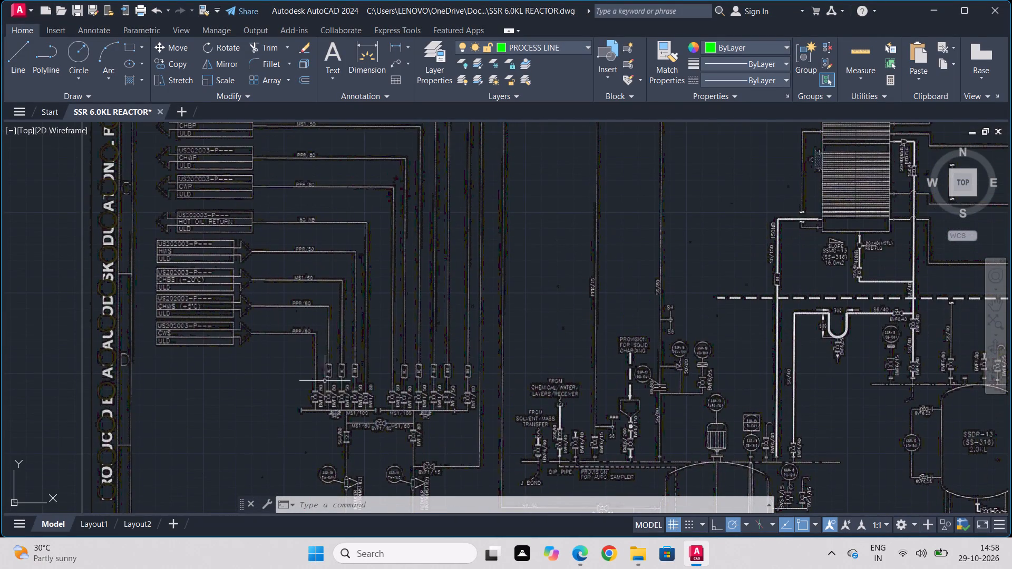
scroll(323, 371, up, 1)
scroll(344, 394, down, 1)
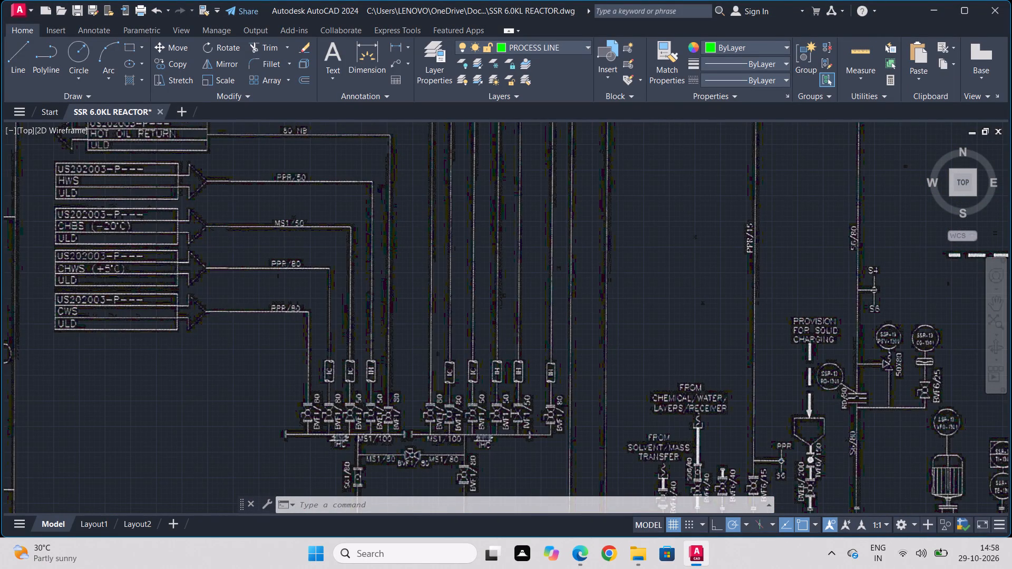
middle_drag(530, 411, 99, 315)
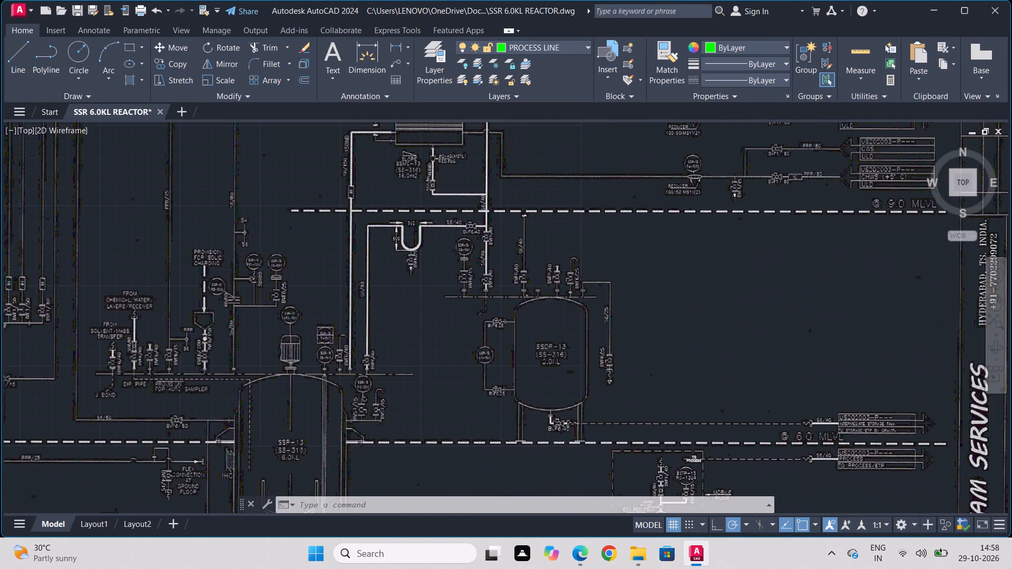
middle_click(99, 315)
middle_drag(828, 339, 103, 337)
Stretch the lower ends of the three green verticals nearest the bottom connector further down to a common level.
middle_drag(720, 348, 363, 219)
scroll(501, 279, up, 4)
middle_drag(541, 231, 522, 320)
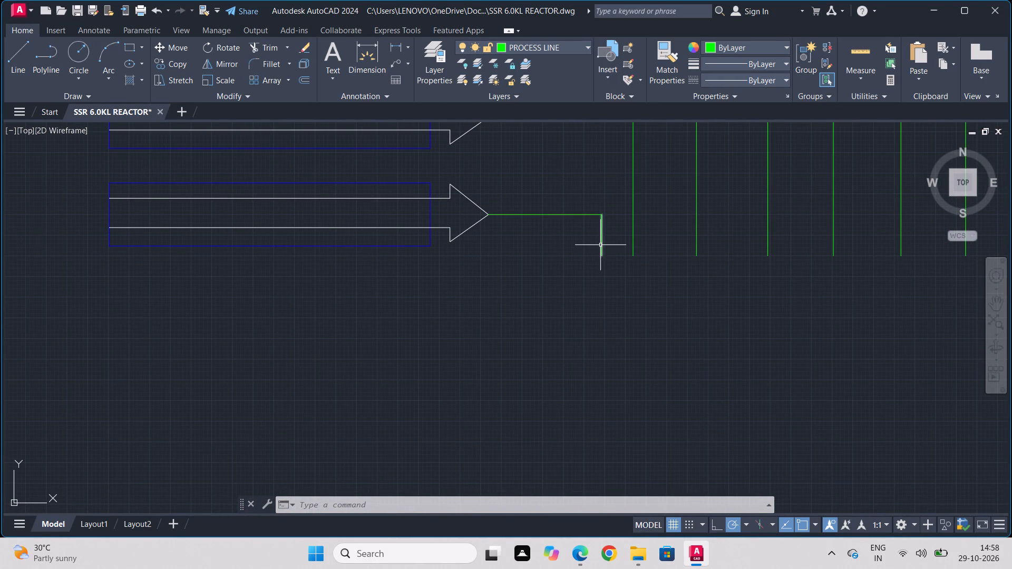
click(600, 244)
click(604, 253)
click(597, 306)
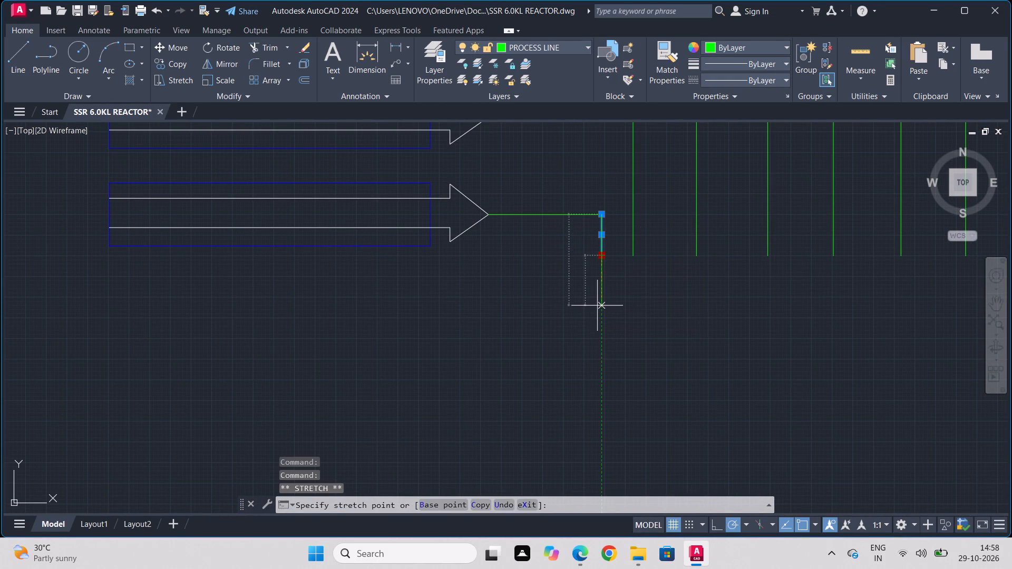
key(Escape)
click(634, 245)
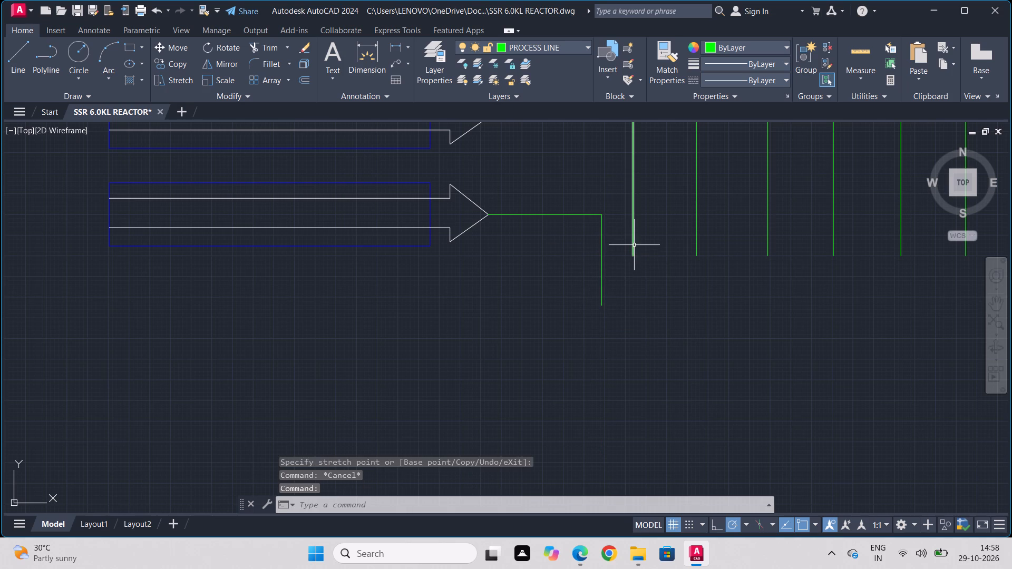
click(632, 254)
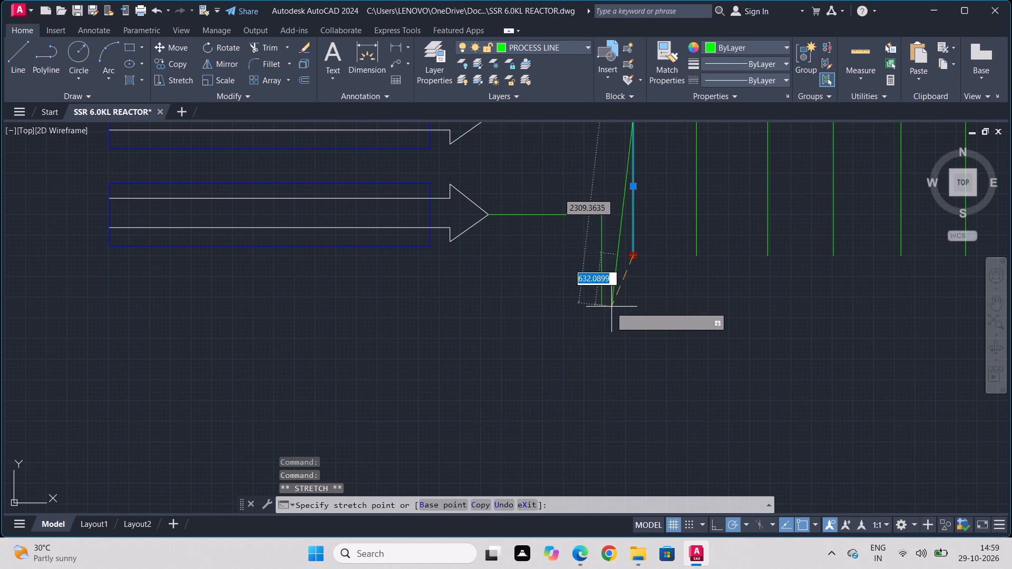
click(636, 304)
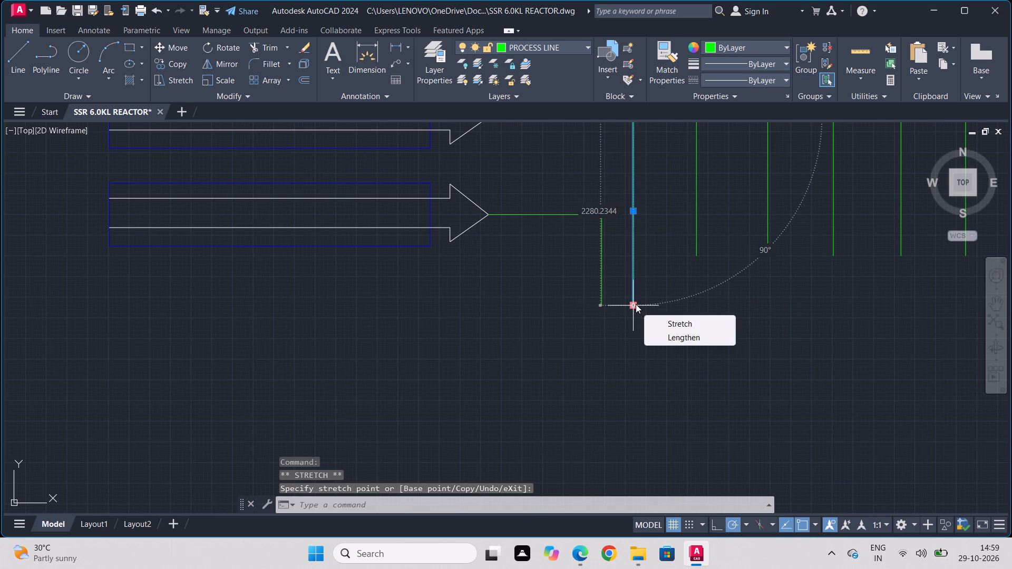
key(Escape)
key(Escape)
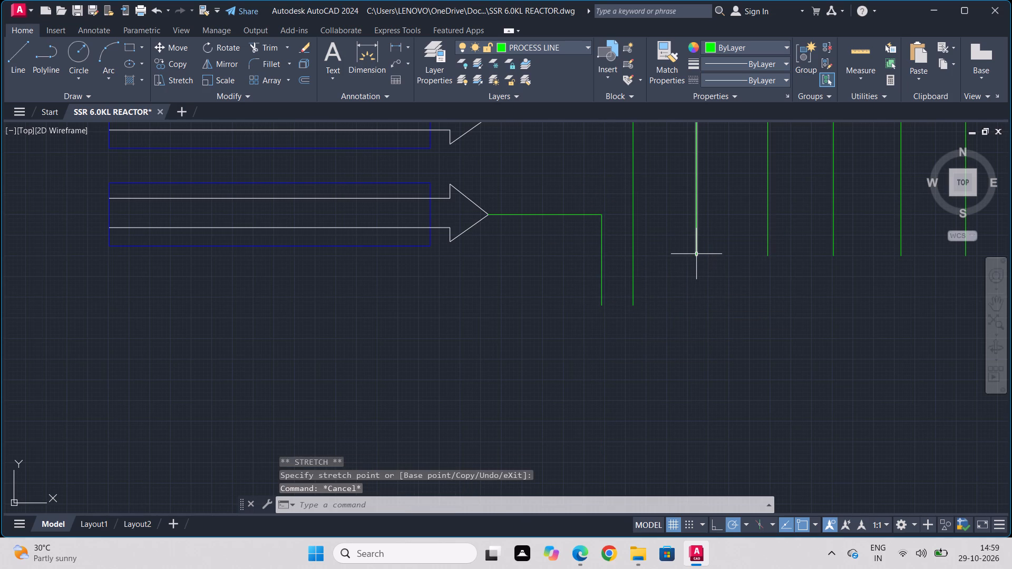
click(696, 254)
click(698, 255)
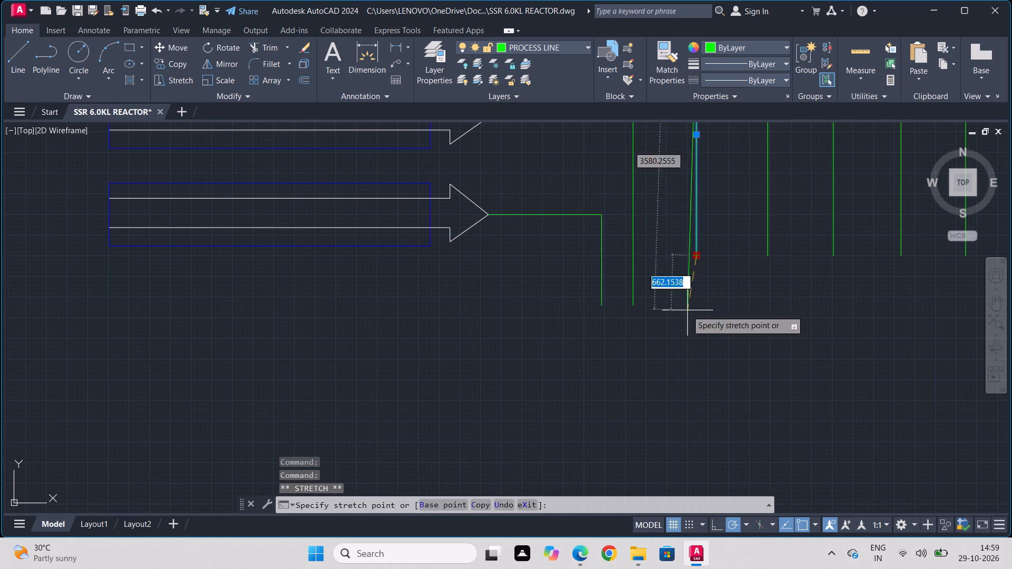
click(699, 301)
key(Escape)
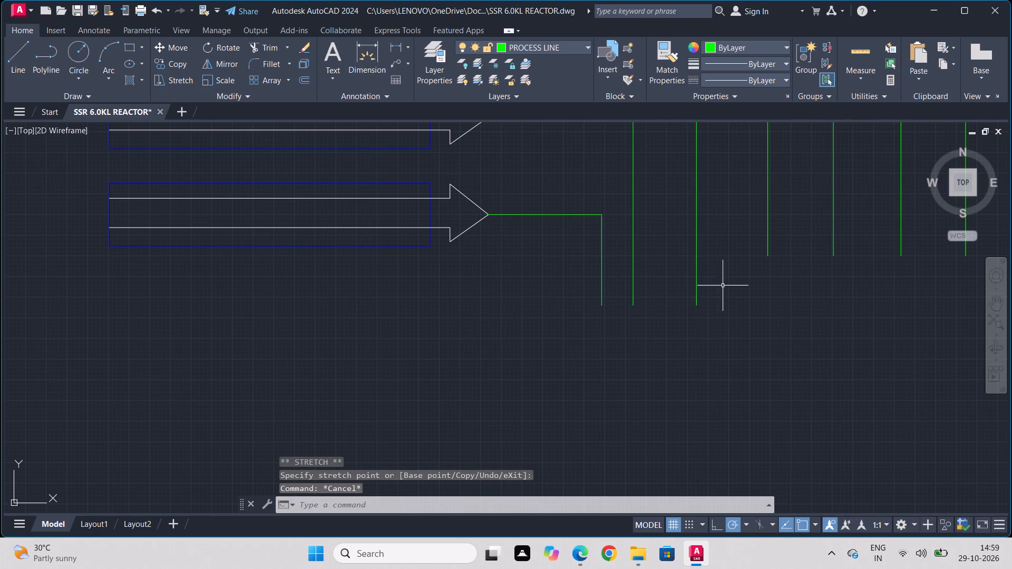
Stretch the fourth vertical, counting outward from the bottom connector, down about 641 units and the fifth about 533 units.
click(767, 249)
click(771, 257)
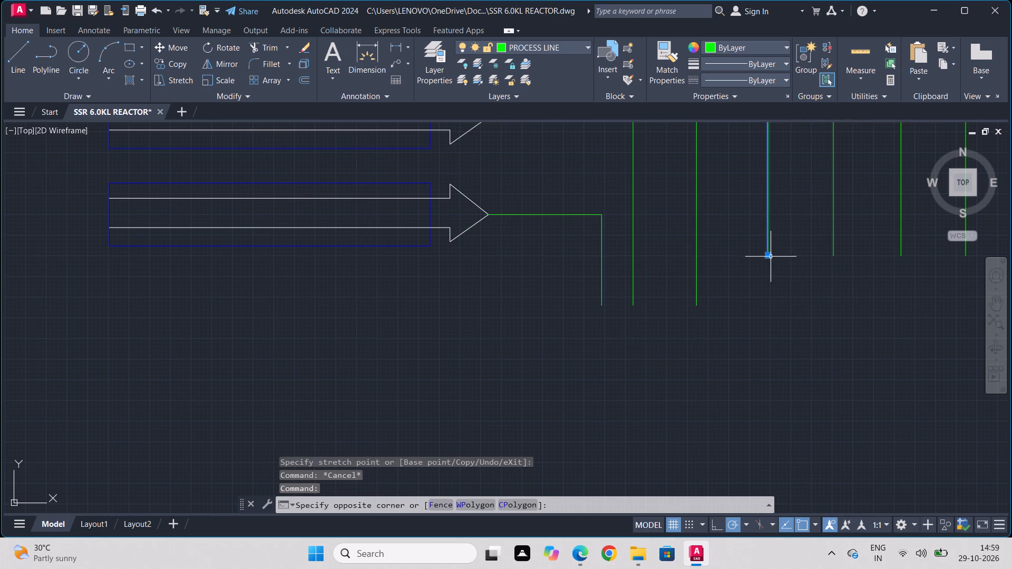
key(Escape)
click(769, 252)
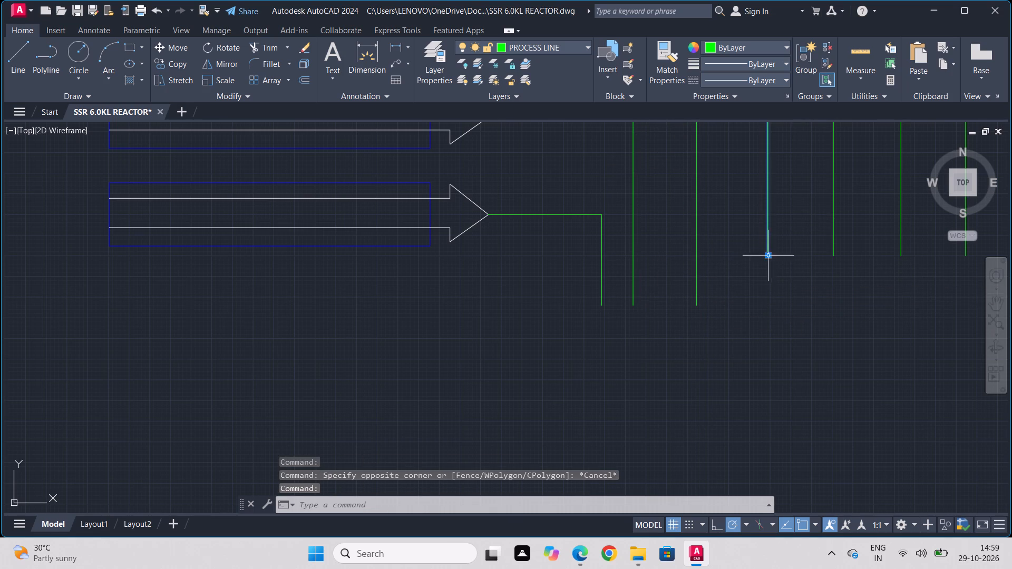
click(767, 257)
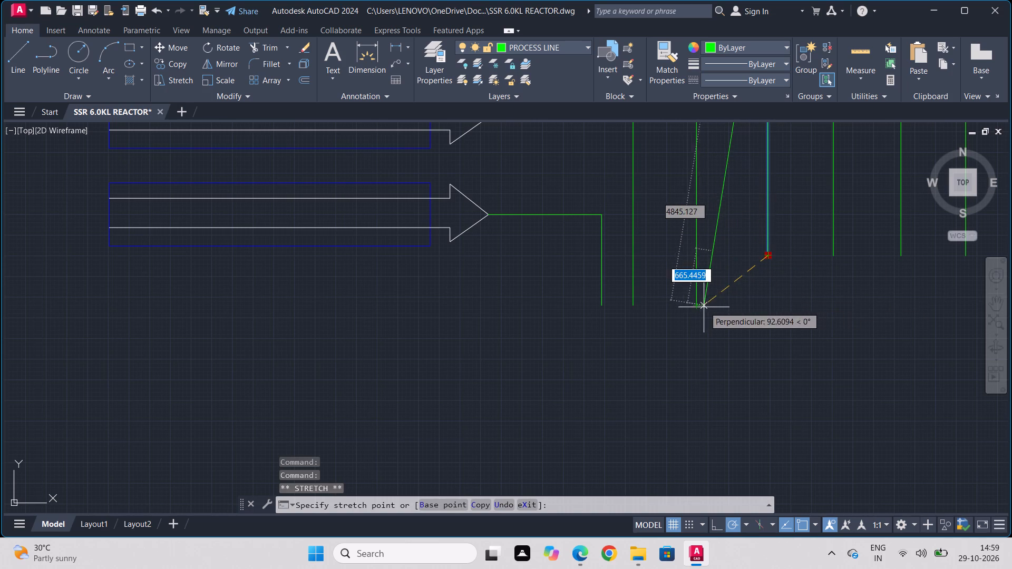
click(770, 309)
key(Escape)
click(832, 253)
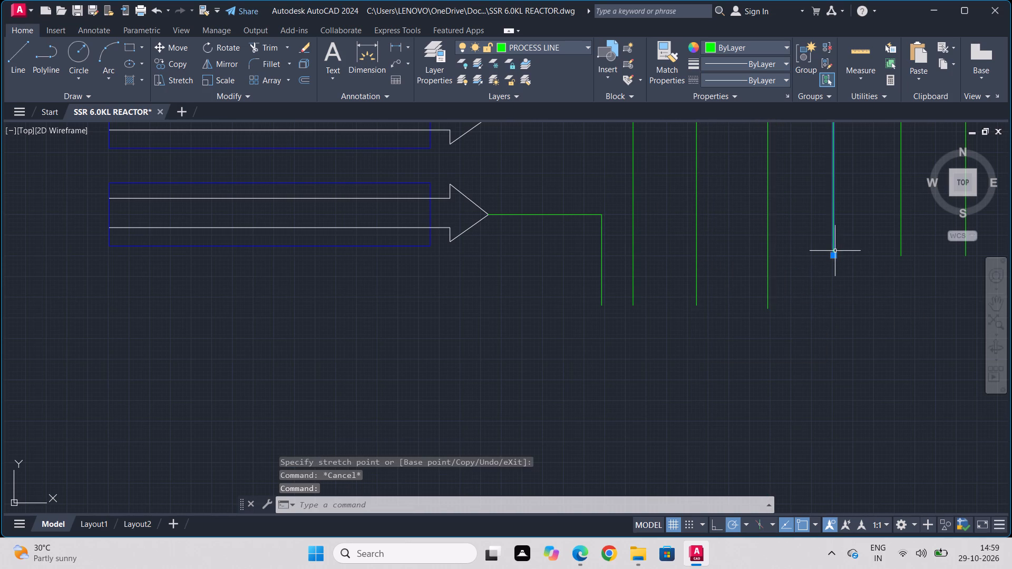
click(836, 256)
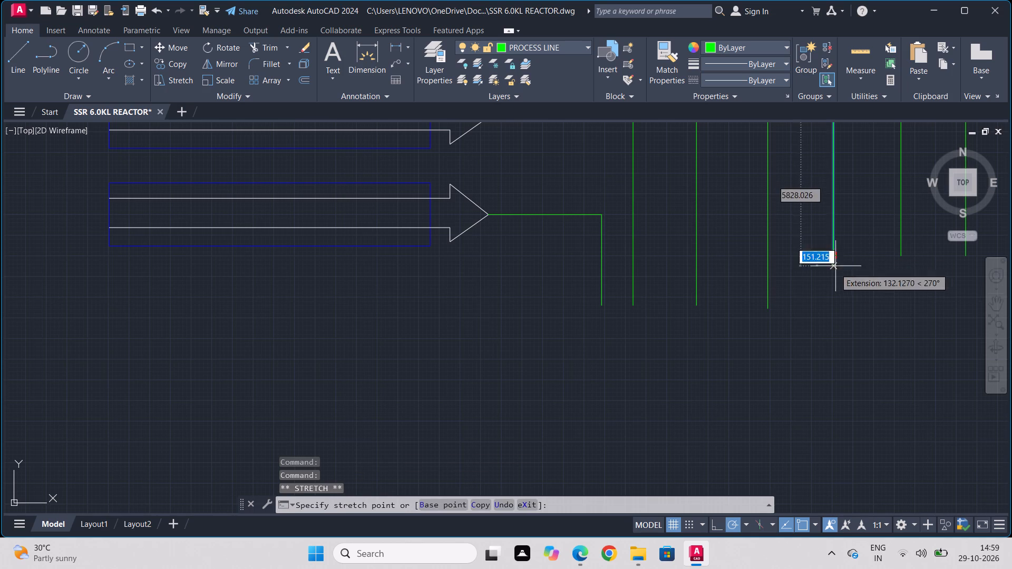
click(836, 300)
key(Escape)
Stretch the lower ends of the sixth and seventh verticals down to a shared level slightly above the fifth's end.
middle_drag(876, 295, 693, 291)
key(Escape)
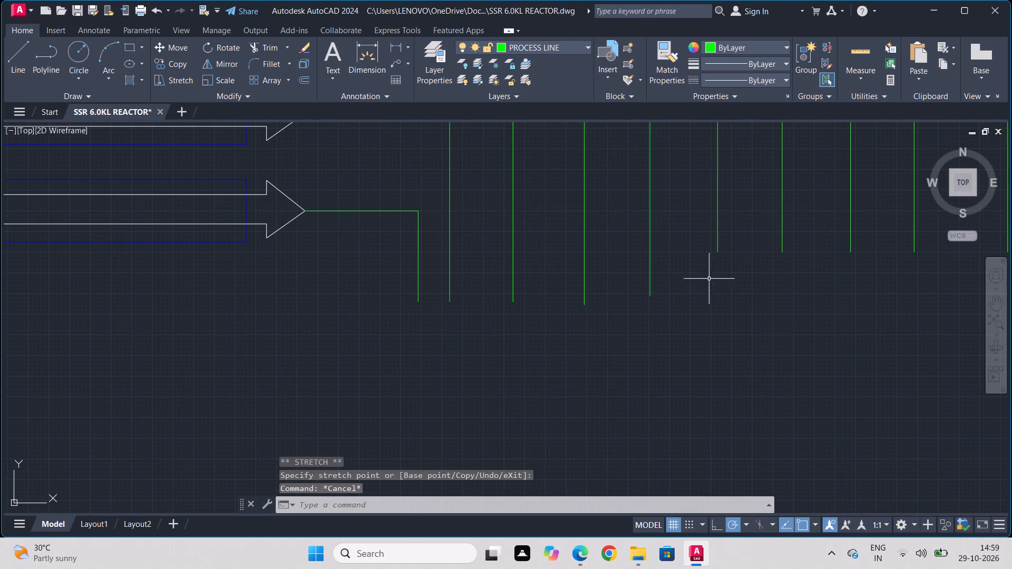
click(716, 251)
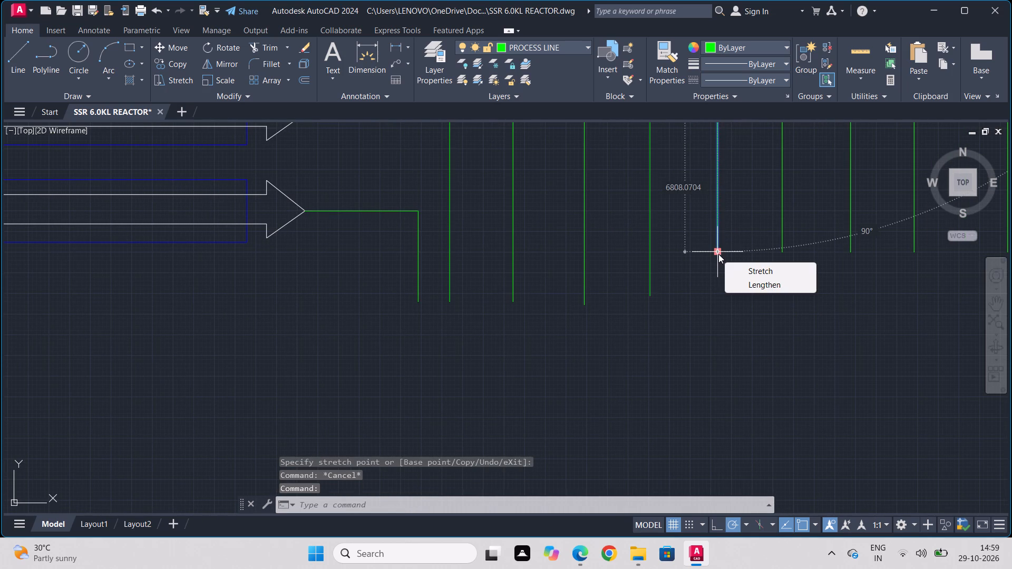
click(719, 252)
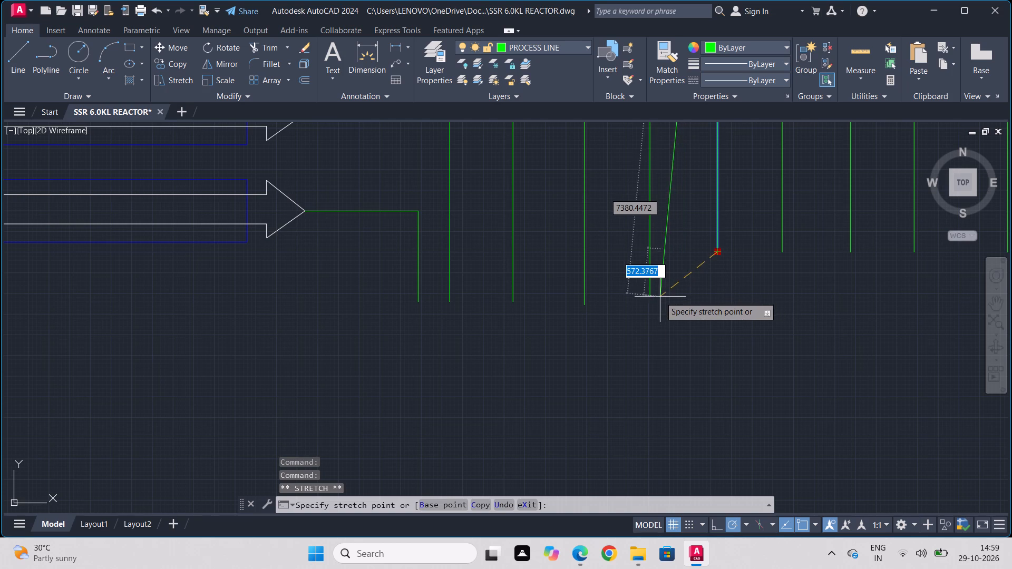
click(719, 288)
key(Escape)
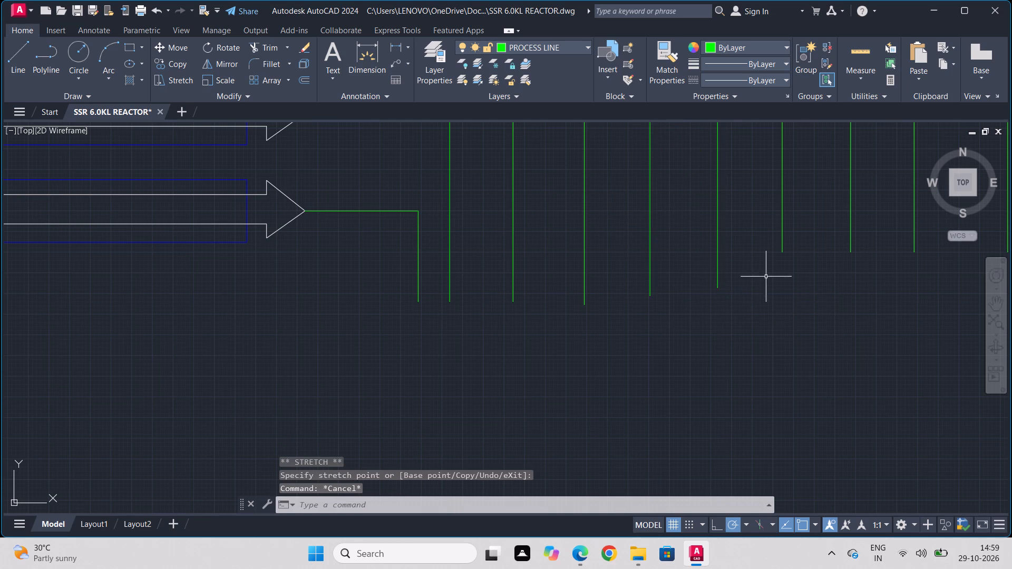
click(783, 248)
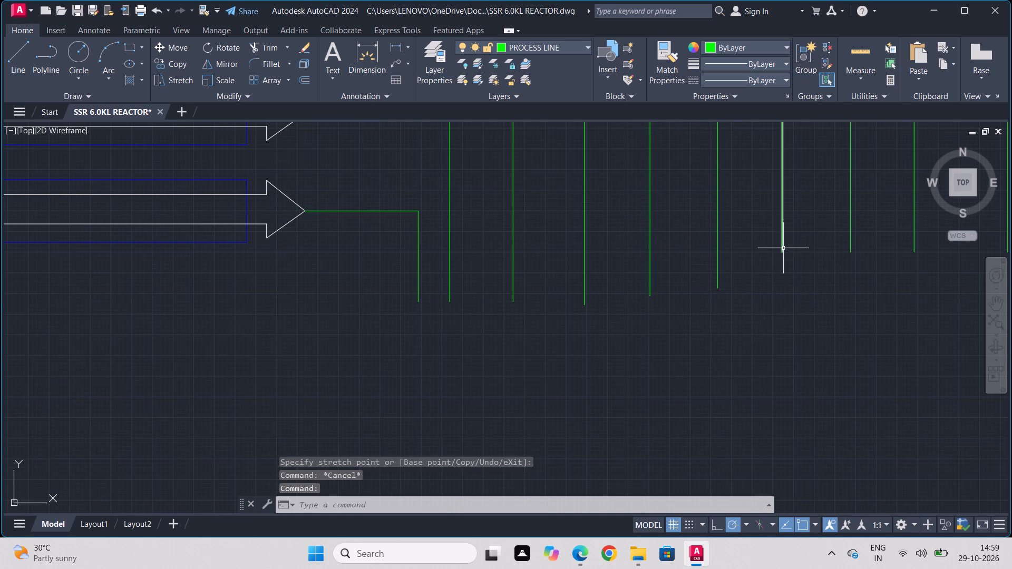
click(783, 254)
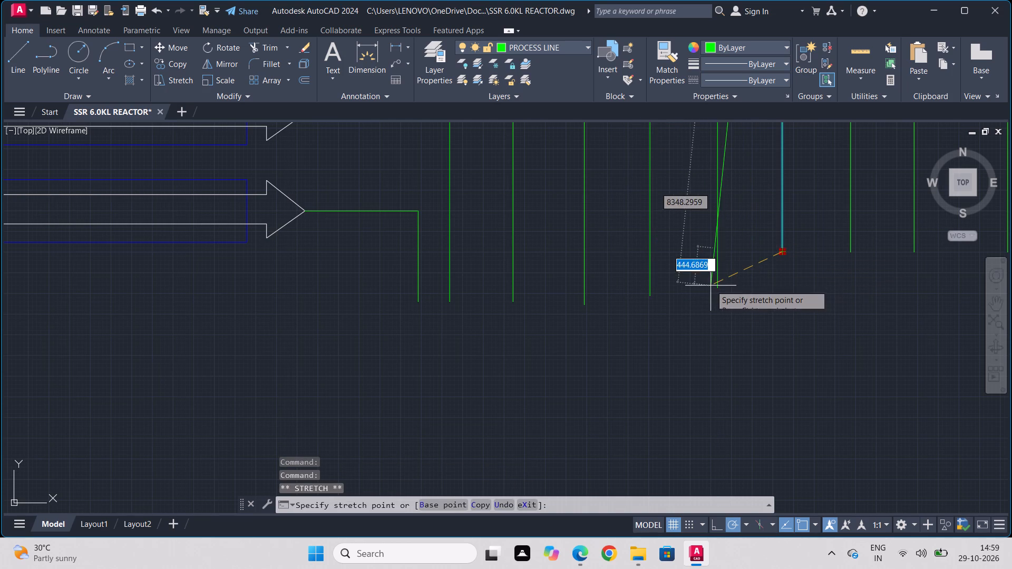
click(782, 281)
key(Escape)
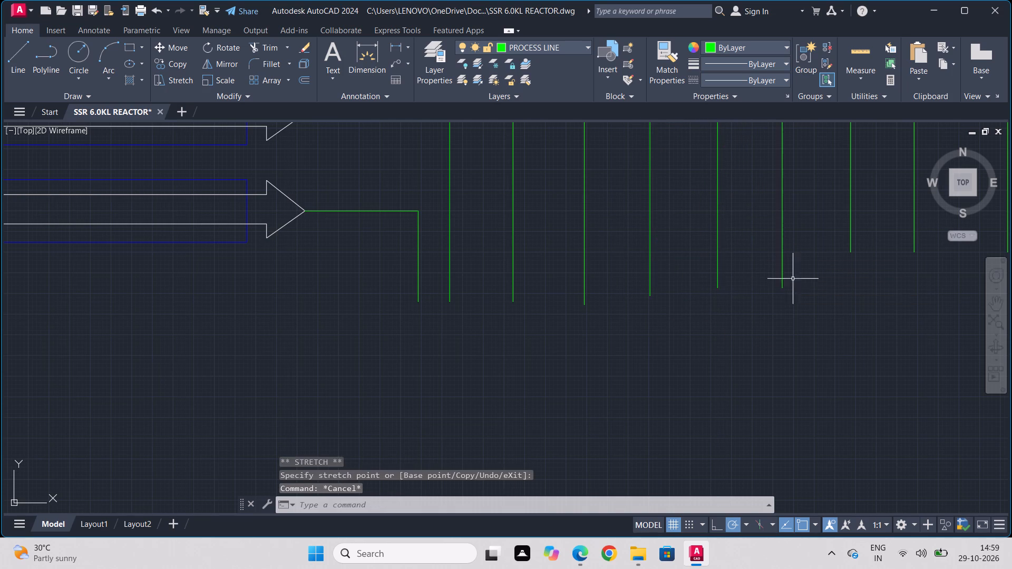
Stretch the eighth vertical's lower end down about 349 units and the ninth's about 259 units.
middle_drag(814, 272, 679, 271)
middle_click(679, 271)
click(717, 245)
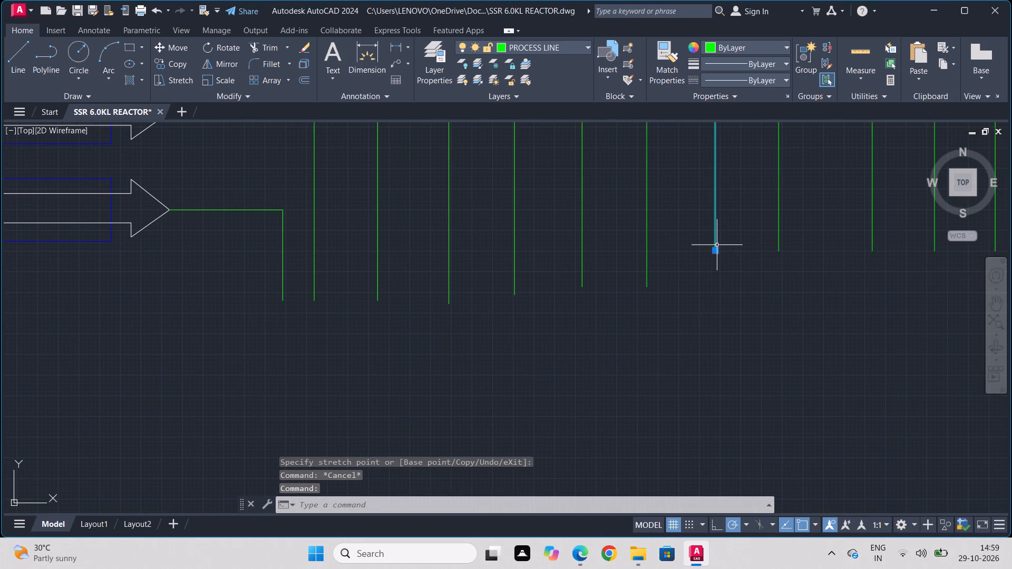
click(717, 250)
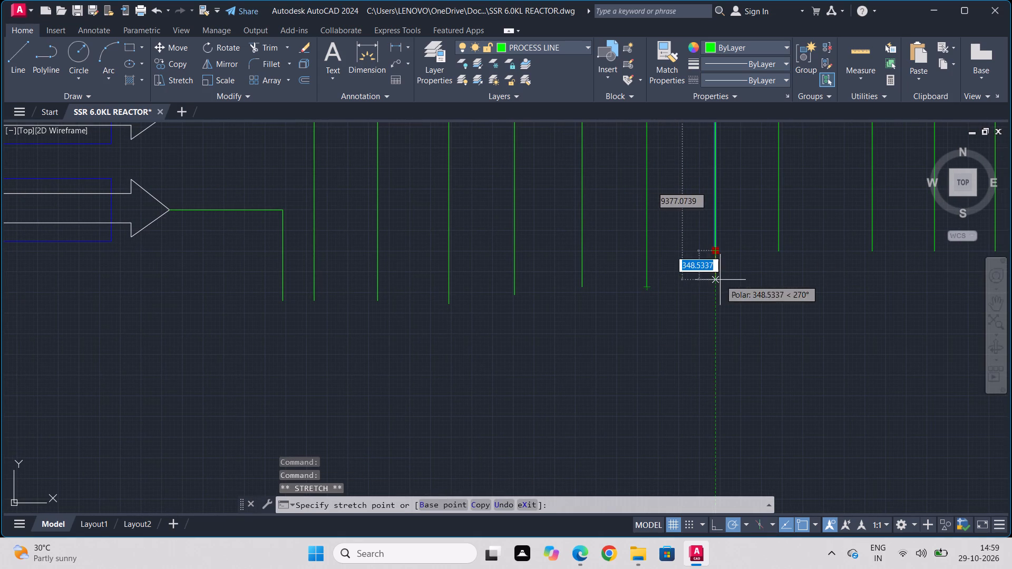
click(720, 280)
key(Escape)
click(780, 244)
click(780, 252)
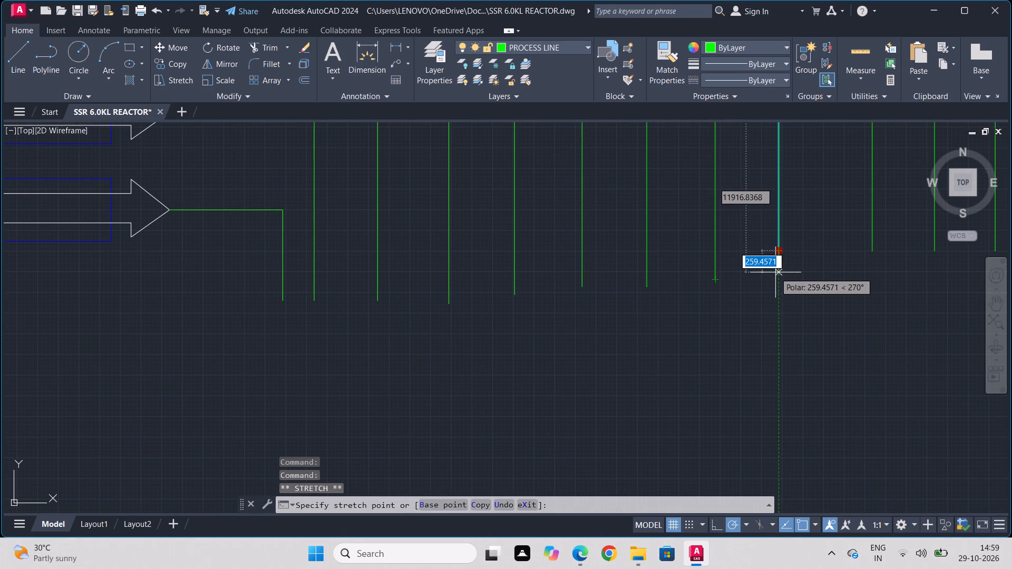
click(776, 272)
Stretch the lower ends of the tenth, eleventh and twelfth verticals down level with the ninth vertical's end.
middle_drag(818, 269, 617, 290)
click(672, 271)
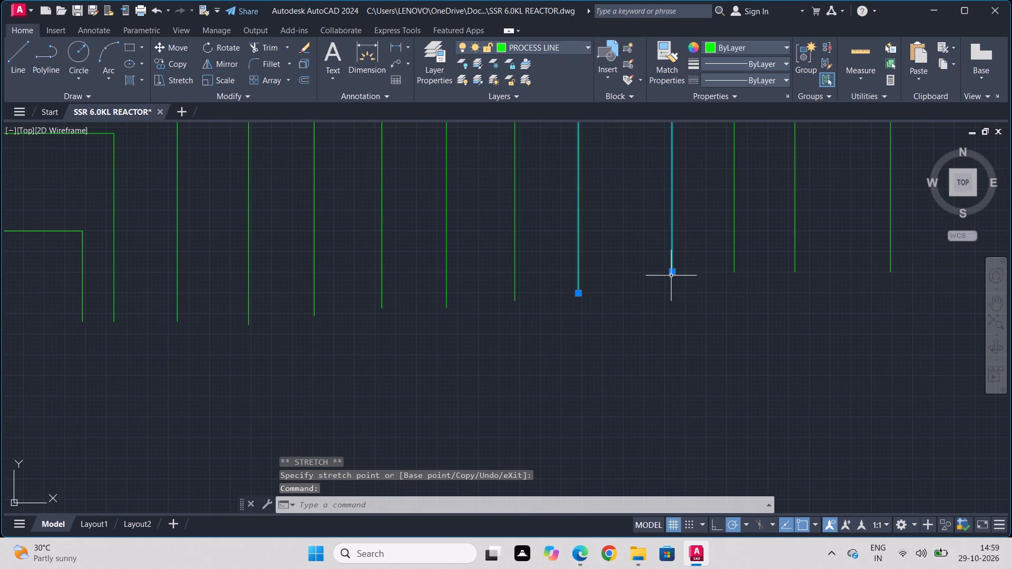
click(674, 271)
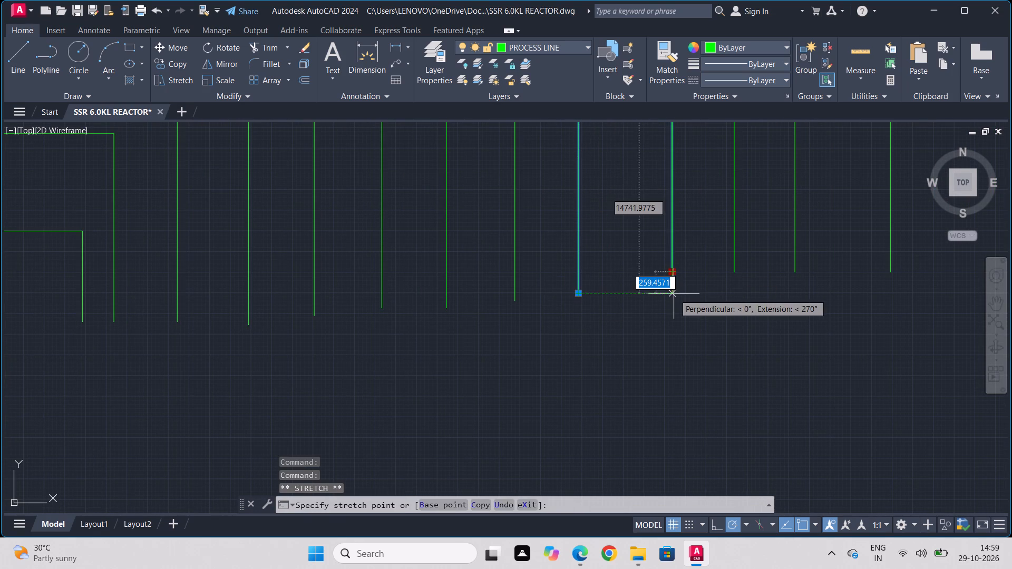
click(675, 294)
key(Escape)
click(735, 272)
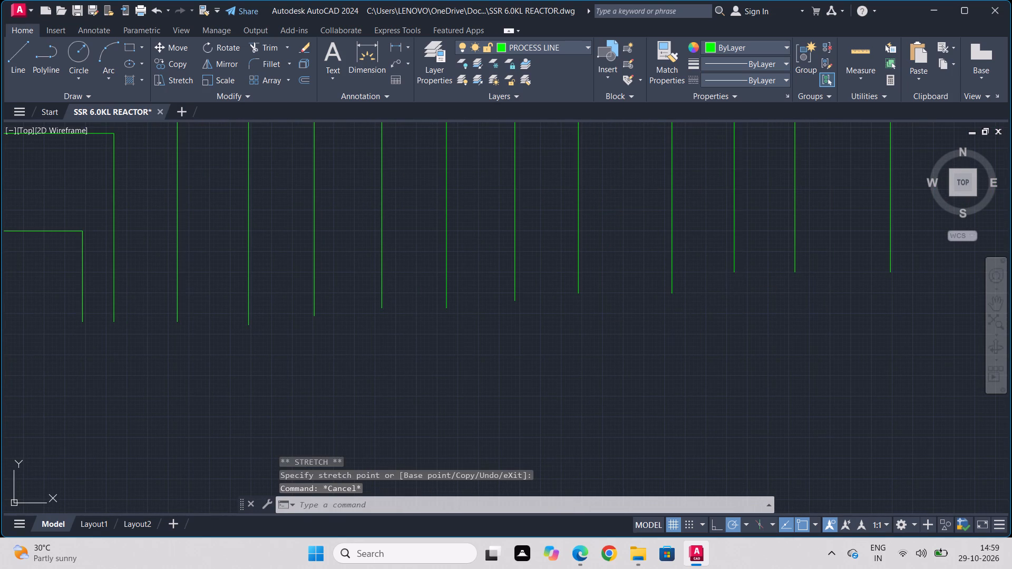
click(736, 270)
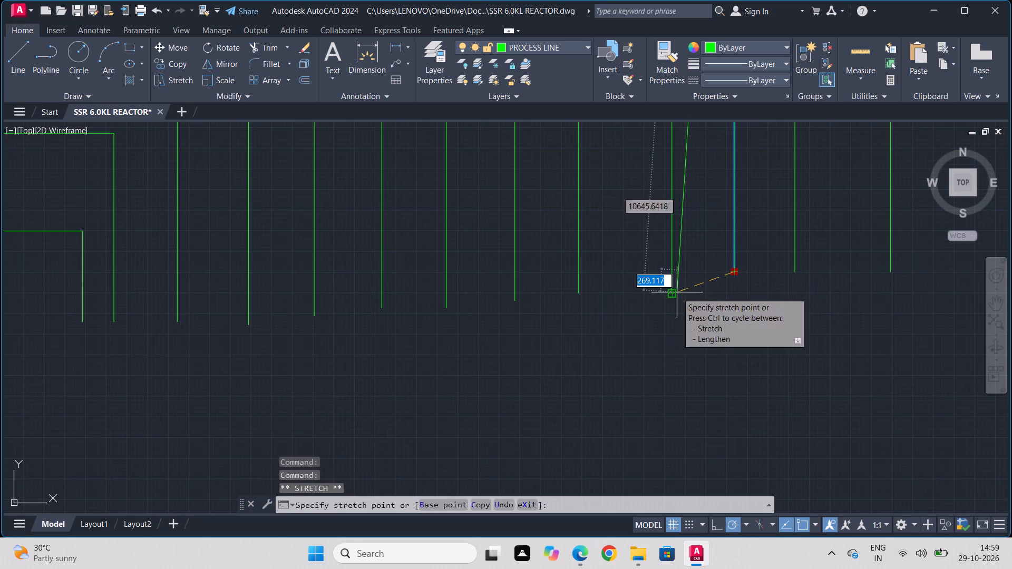
click(736, 291)
key(Escape)
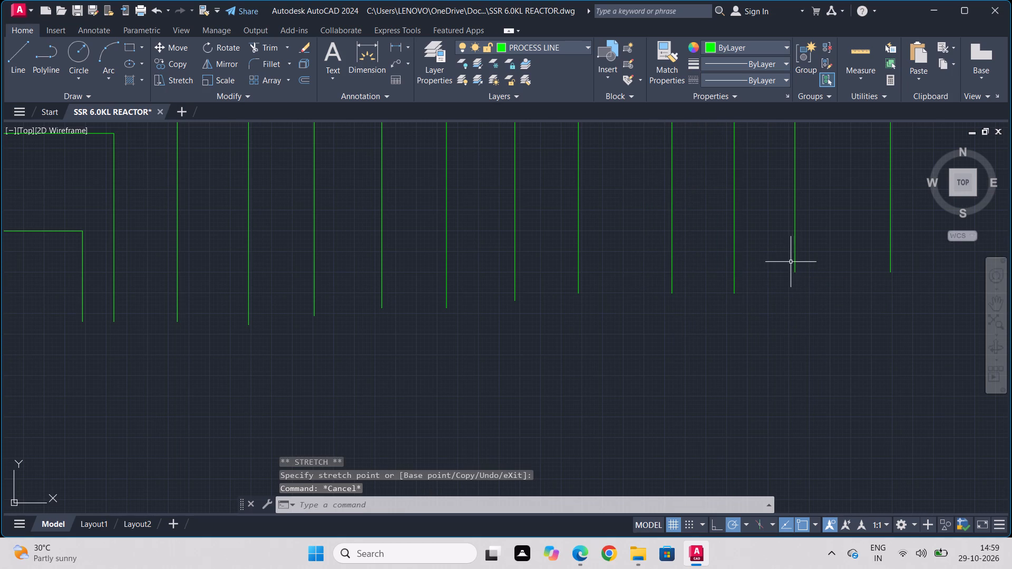
click(797, 258)
drag(795, 273, 789, 278)
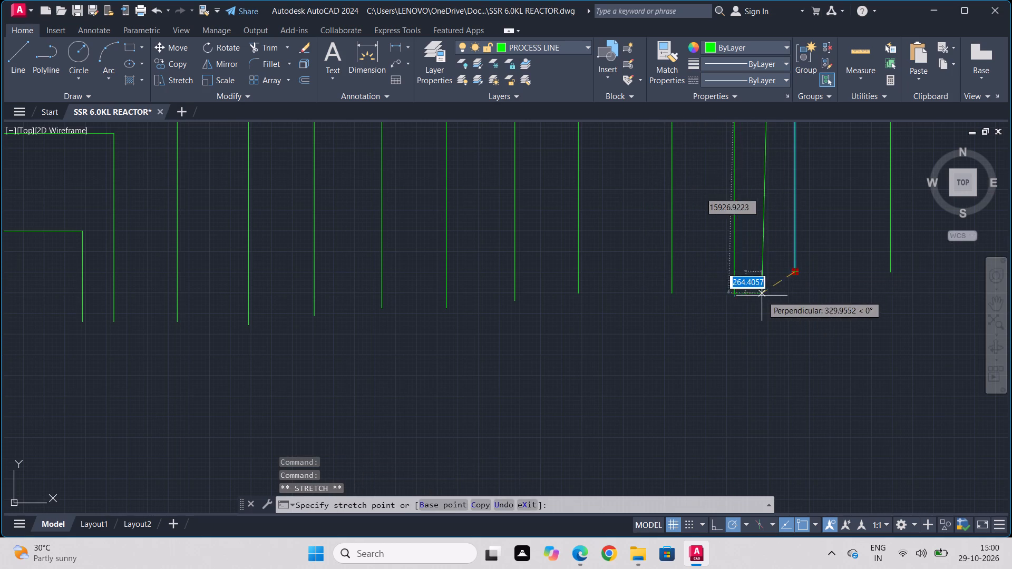
click(796, 296)
key(Escape)
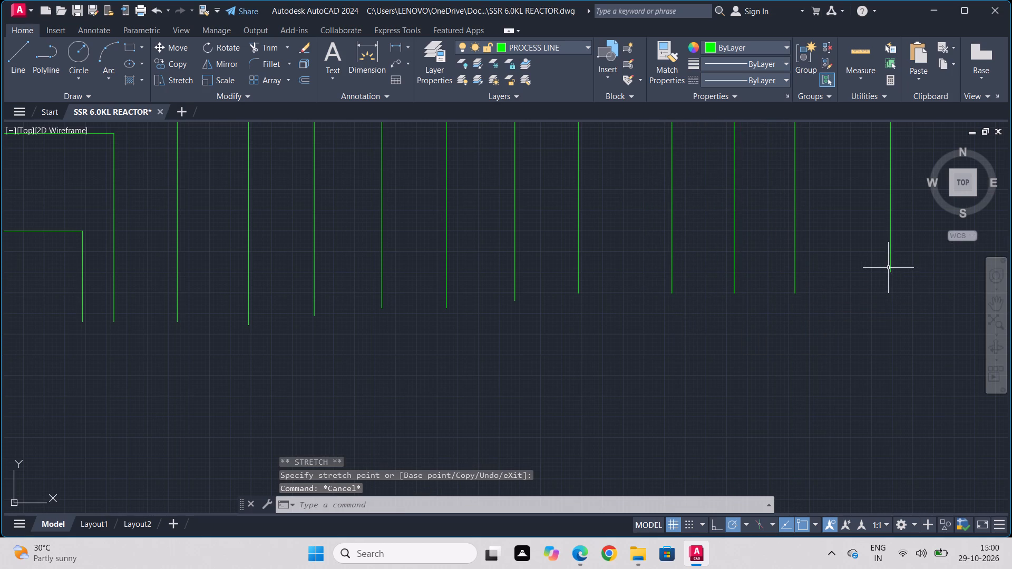
Stretch the thirteenth vertical's lower end down about 259 units, level with the twelfth vertical's end.
click(890, 263)
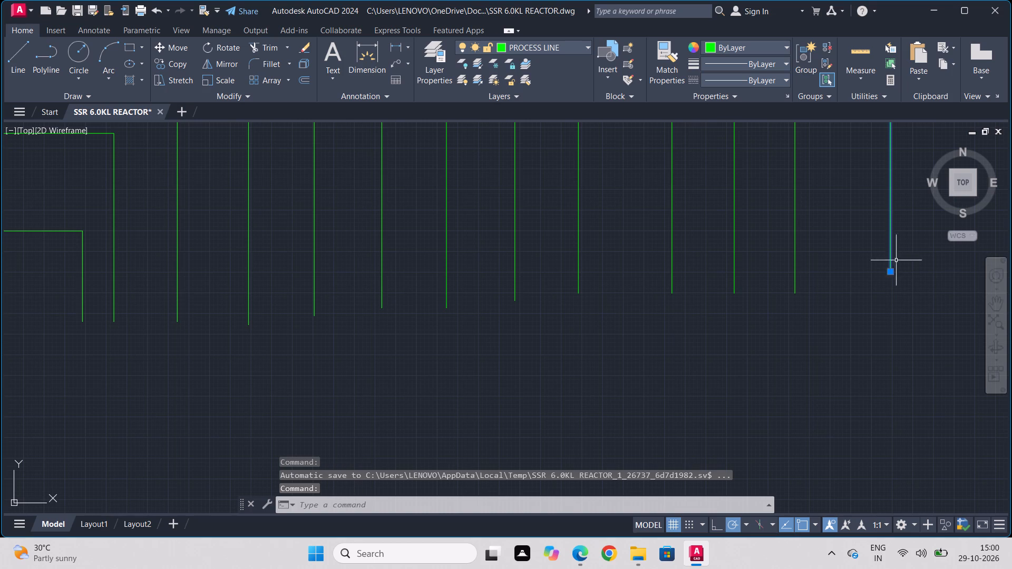
click(889, 274)
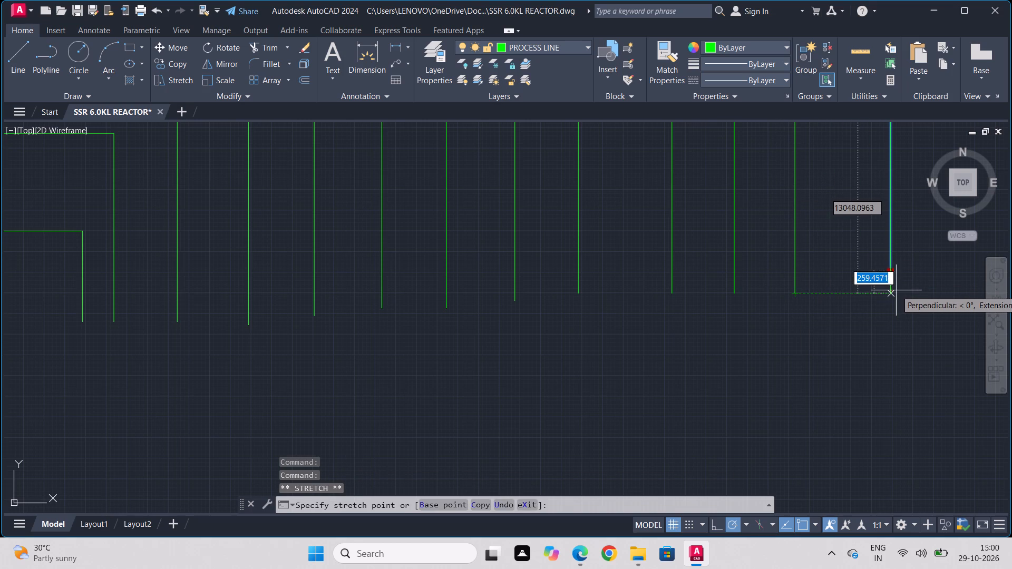
click(896, 290)
key(Escape)
Examine the routed process lines, their crossing arcs and the lower ends of the verticals.
scroll(701, 300, down, 4)
scroll(709, 259, down, 1)
scroll(711, 255, up, 1)
scroll(716, 193, up, 2)
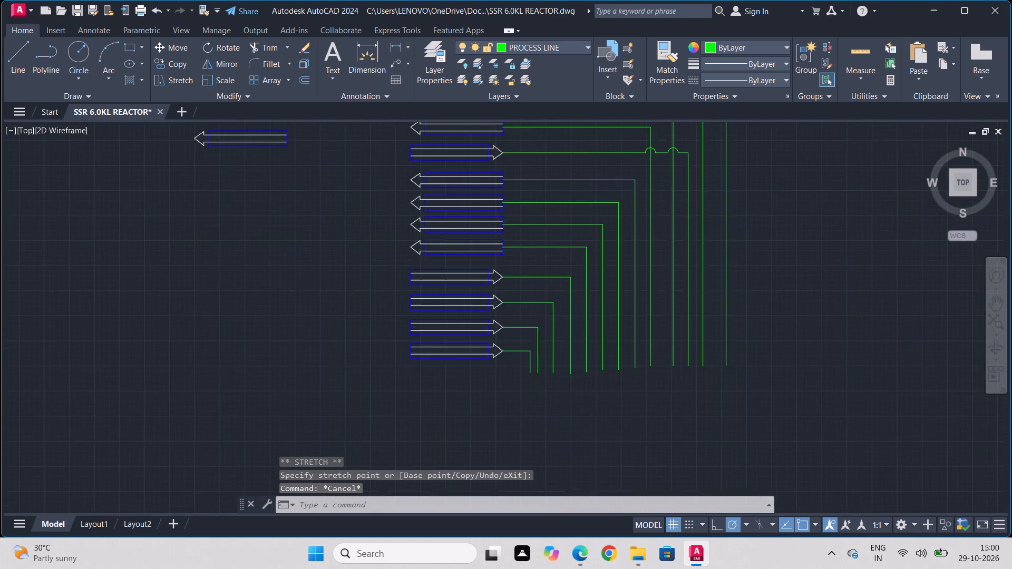
middle_drag(728, 236, 709, 370)
middle_click(709, 370)
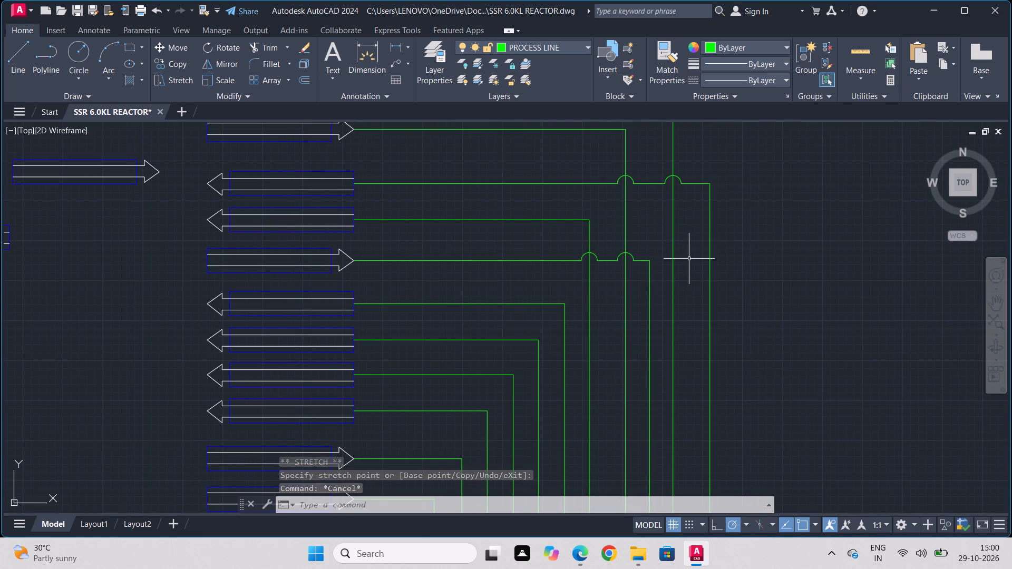
middle_drag(685, 248, 685, 308)
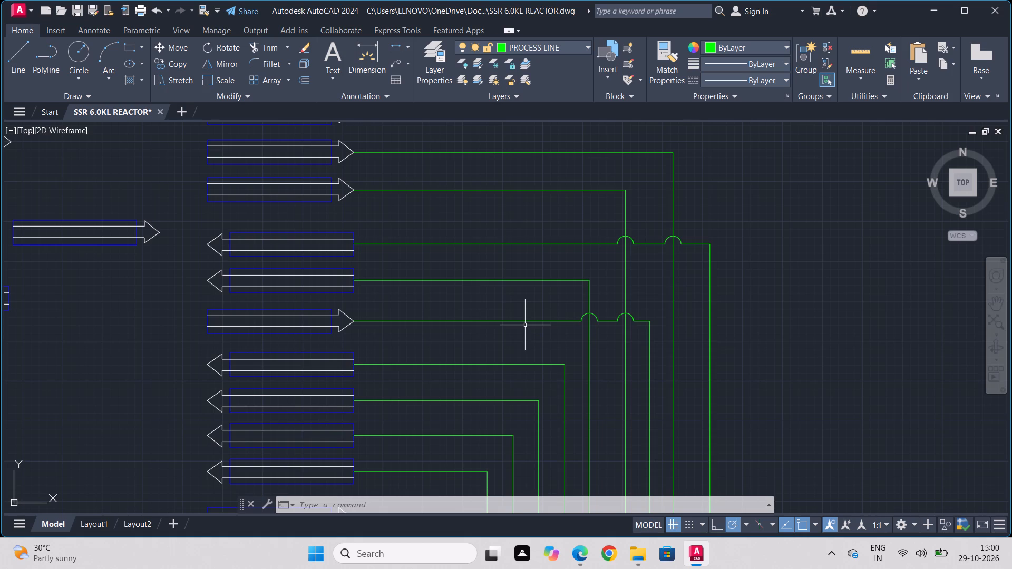
scroll(512, 361, down, 1)
middle_drag(512, 361, 583, 278)
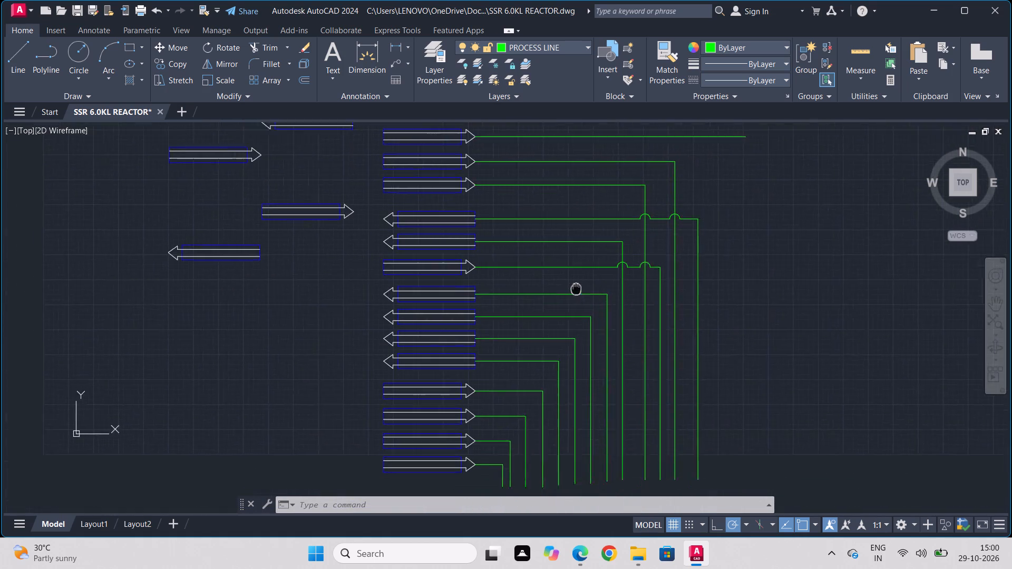
middle_drag(583, 278, 596, 216)
scroll(533, 381, up, 2)
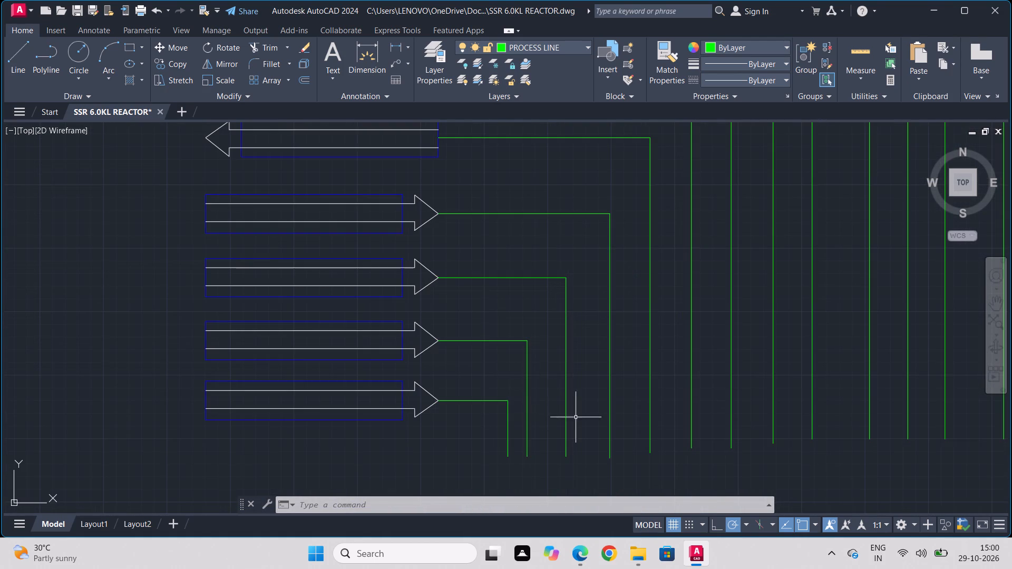
Move the green process lines of the lowest fourteen connectors, including their verticals and crossing arcs, about 912 units horizontally away from the connectors.
scroll(659, 382, down, 3)
middle_drag(736, 349, 574, 354)
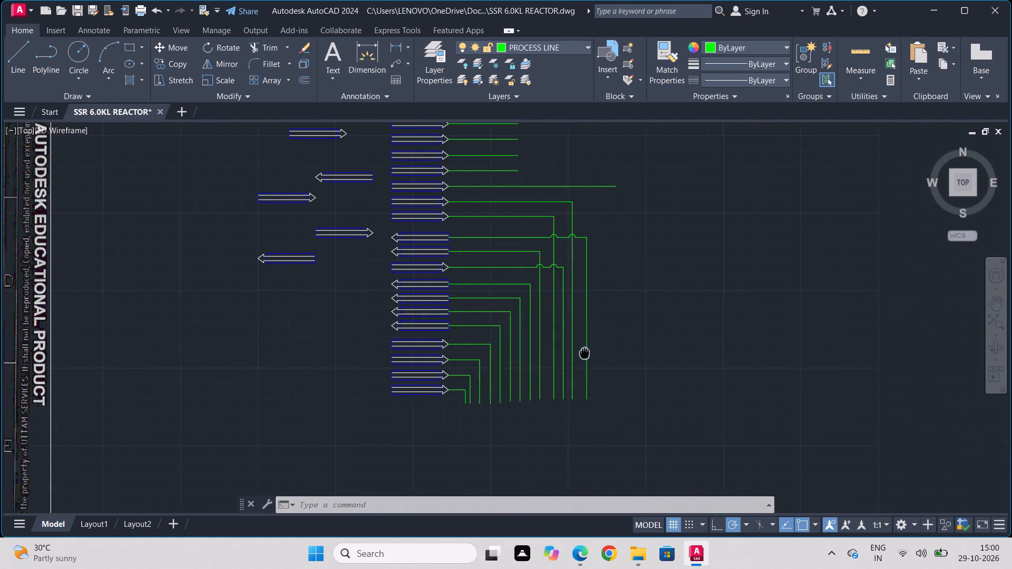
middle_drag(574, 354, 563, 358)
click(572, 180)
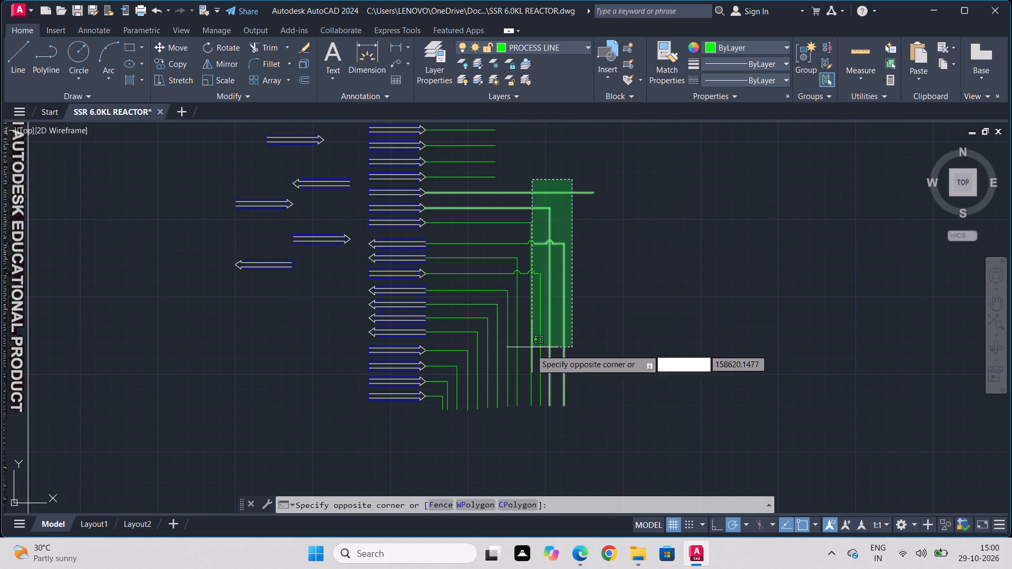
click(498, 408)
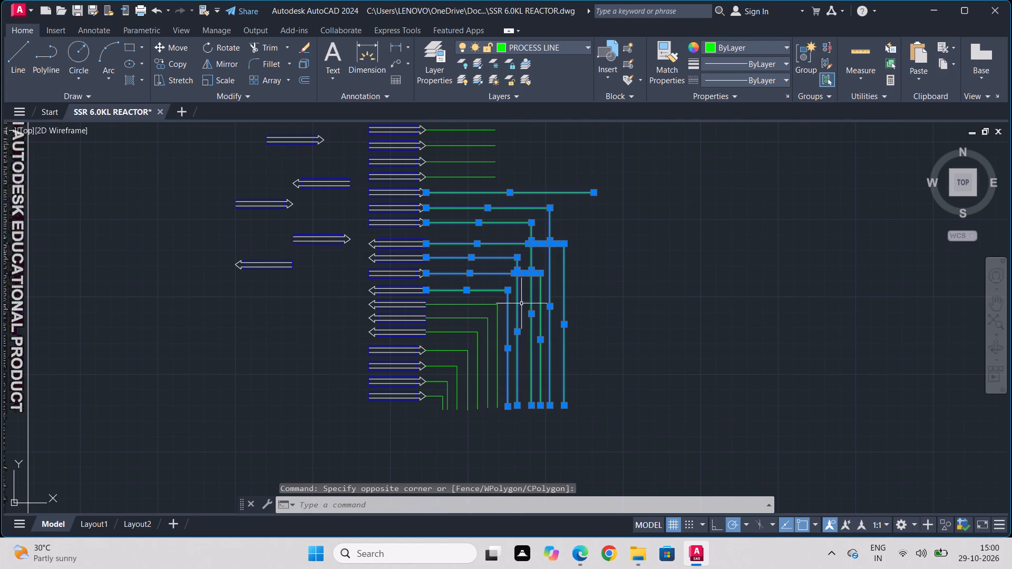
click(601, 283)
click(453, 397)
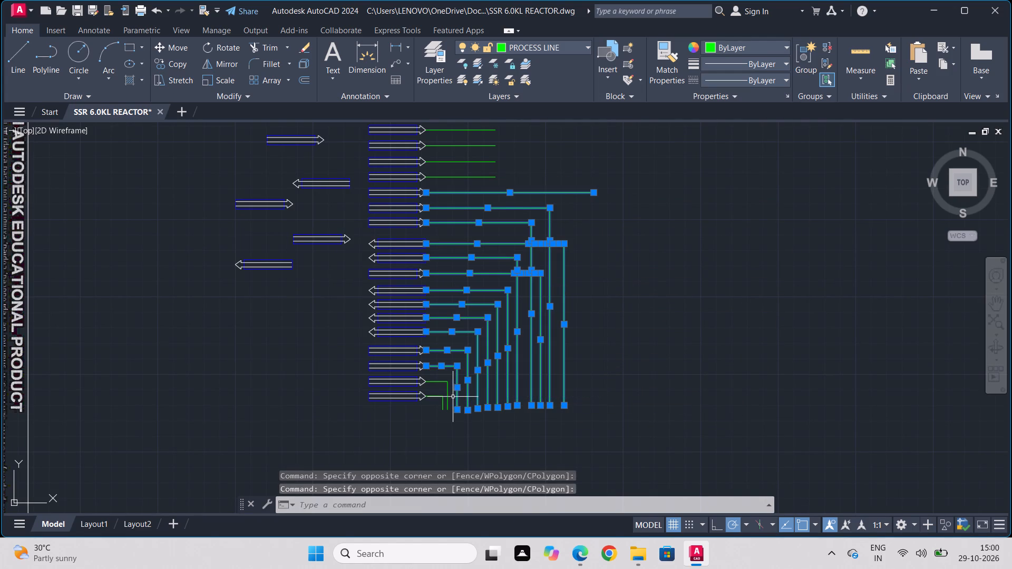
drag(424, 418, 427, 412)
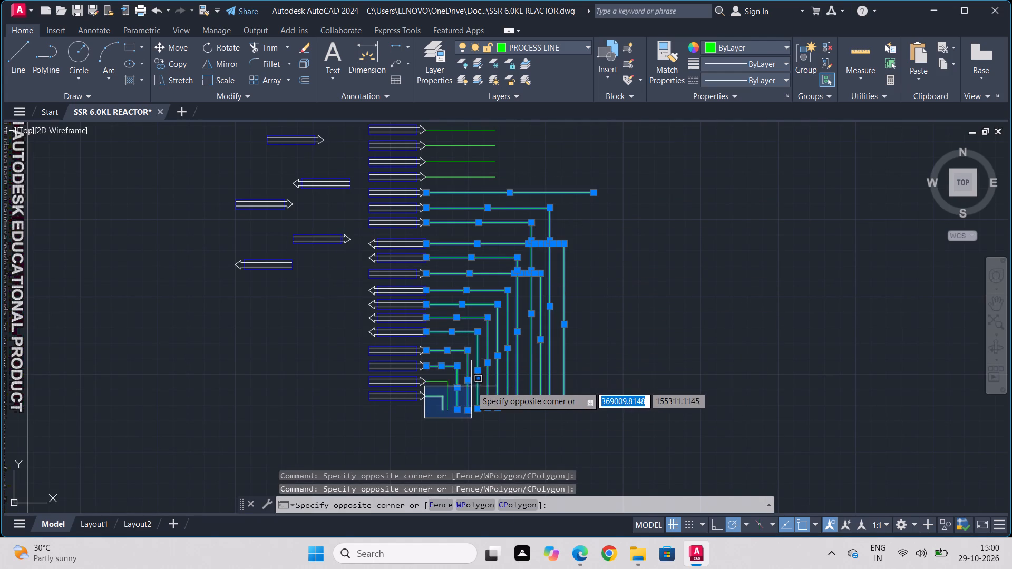
click(479, 367)
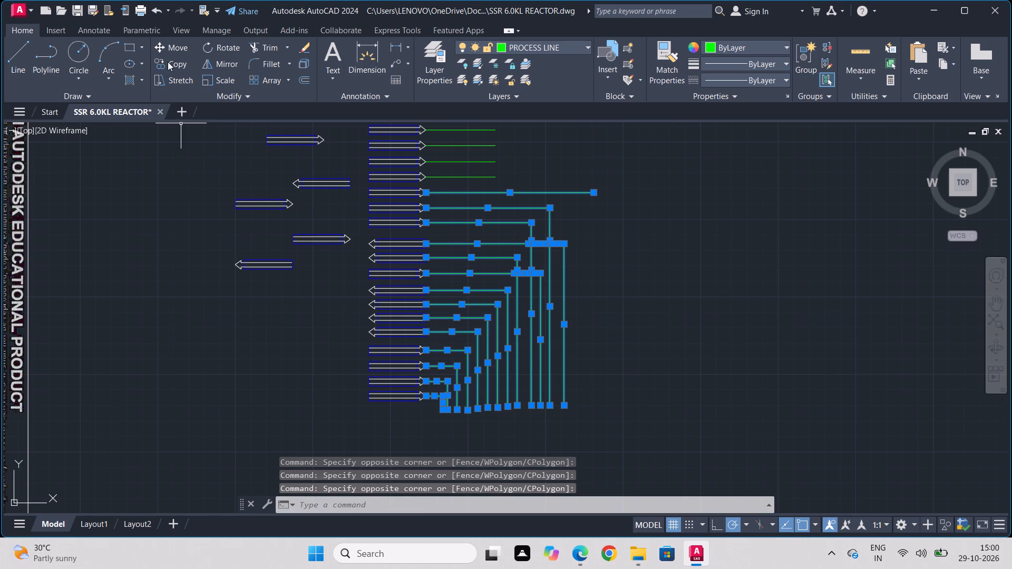
click(177, 45)
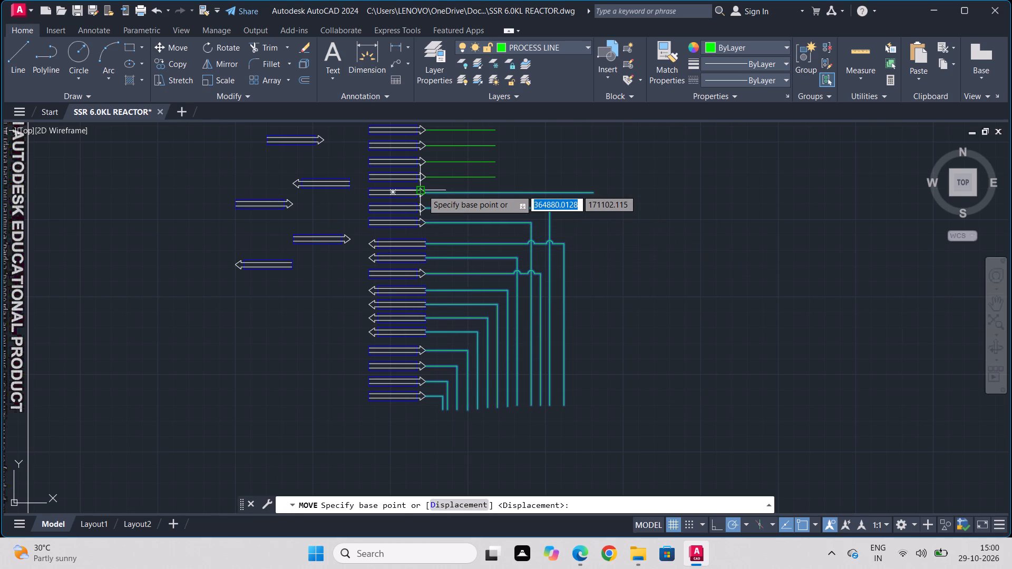
scroll(422, 191, up, 5)
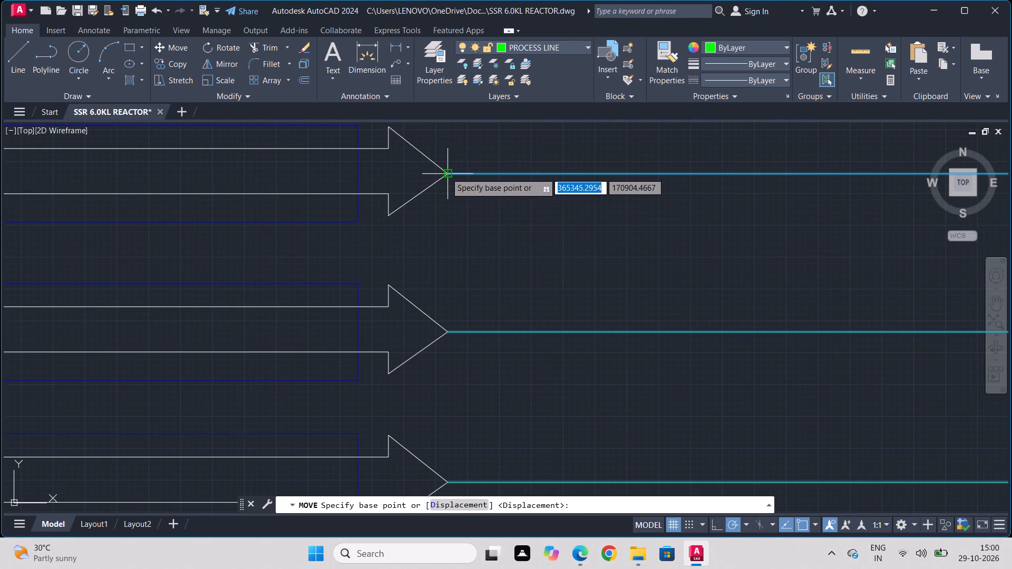
click(446, 173)
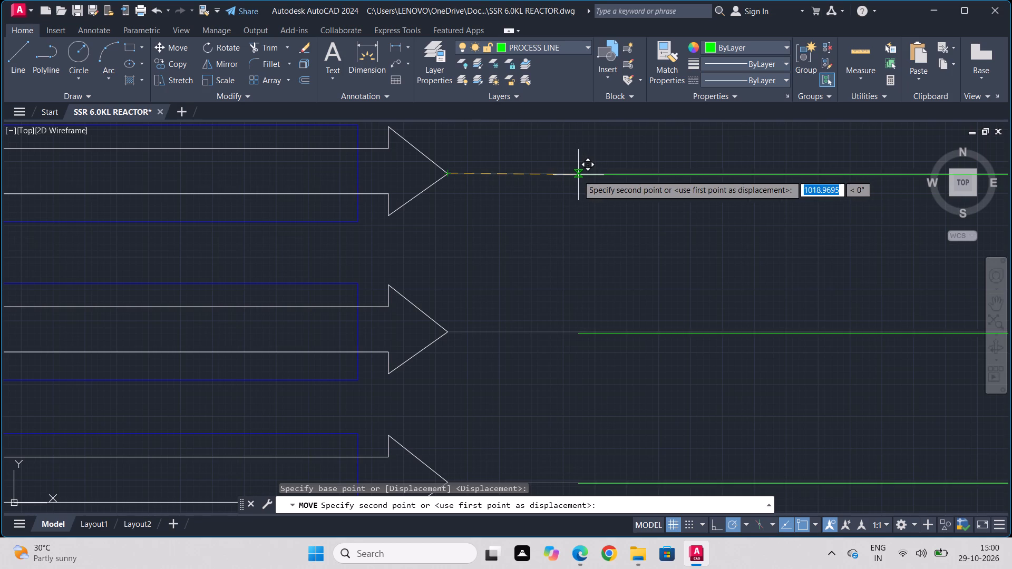
click(564, 173)
Stretch the near ends of the fourteenth and thirteenth lines, counting up from the bottom connector, back to their connectors' arrow tips.
scroll(620, 266, down, 2)
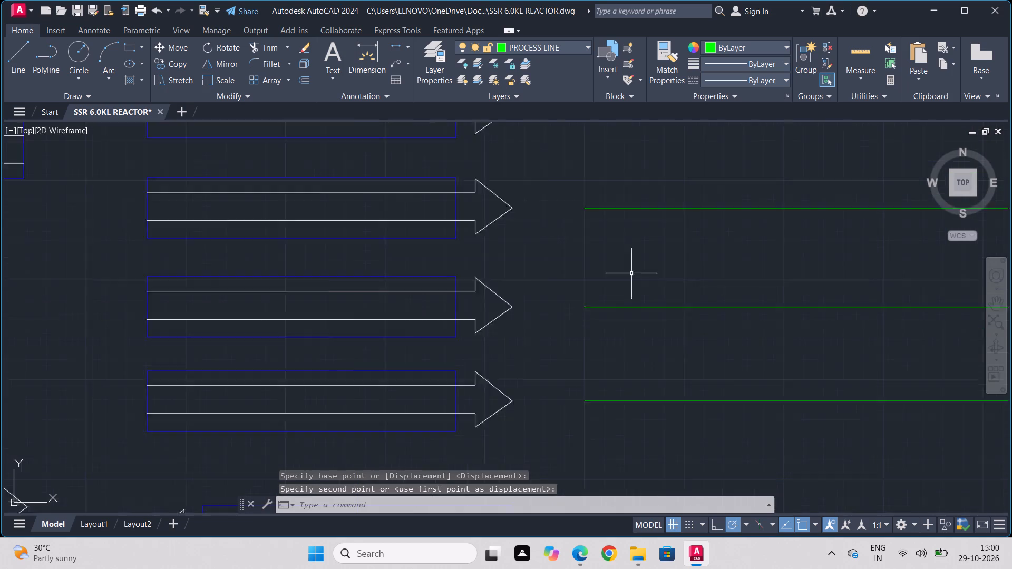
scroll(634, 276, down, 1)
scroll(611, 260, up, 2)
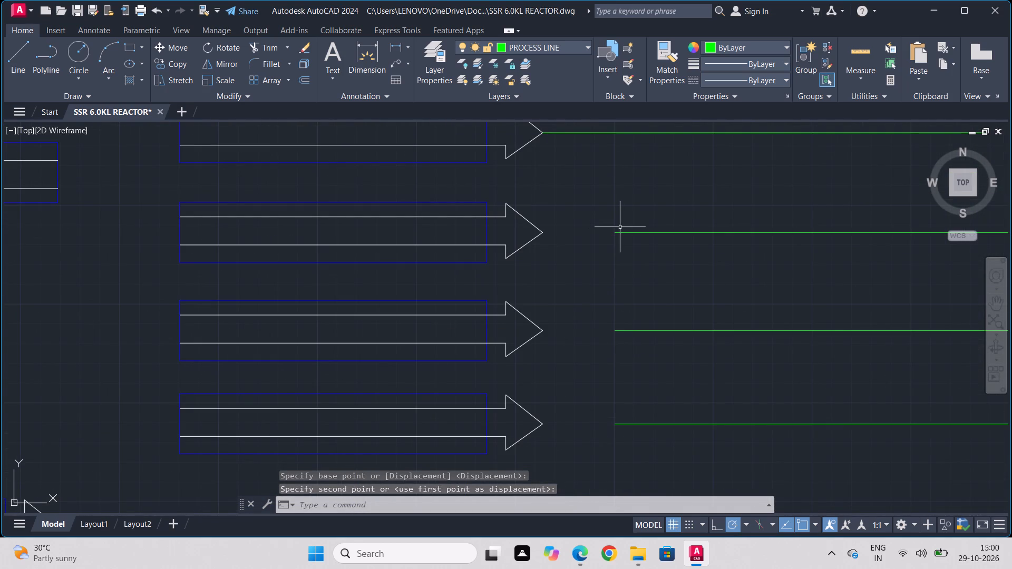
click(617, 232)
click(614, 231)
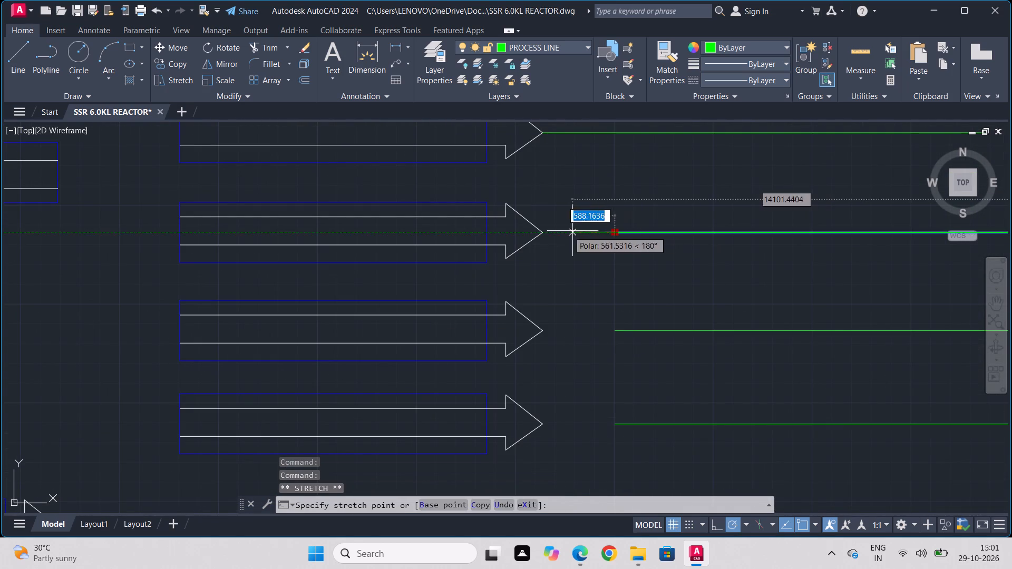
click(537, 231)
key(Escape)
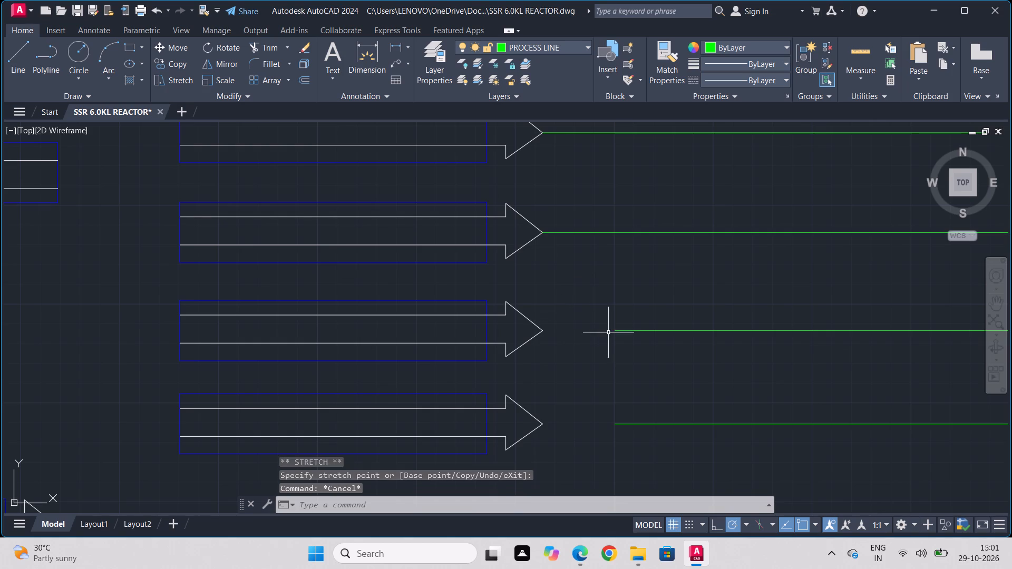
click(618, 331)
drag(616, 331, 608, 327)
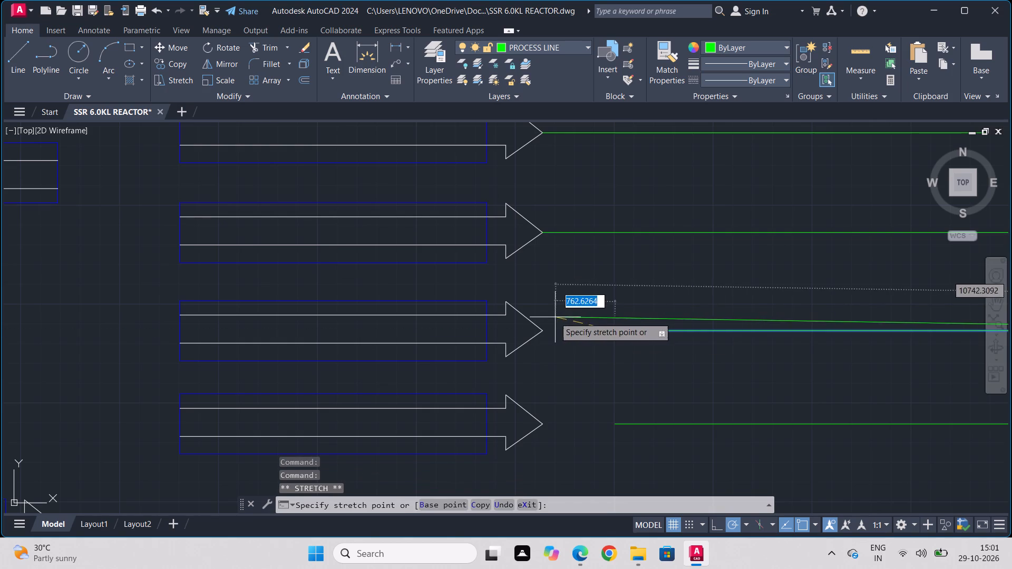
click(537, 330)
Stretch the twelfth line's near end back to its connector's arrow tip and the eleventh line's to its connector's flat end.
scroll(580, 380, down, 1)
middle_drag(578, 384, 587, 284)
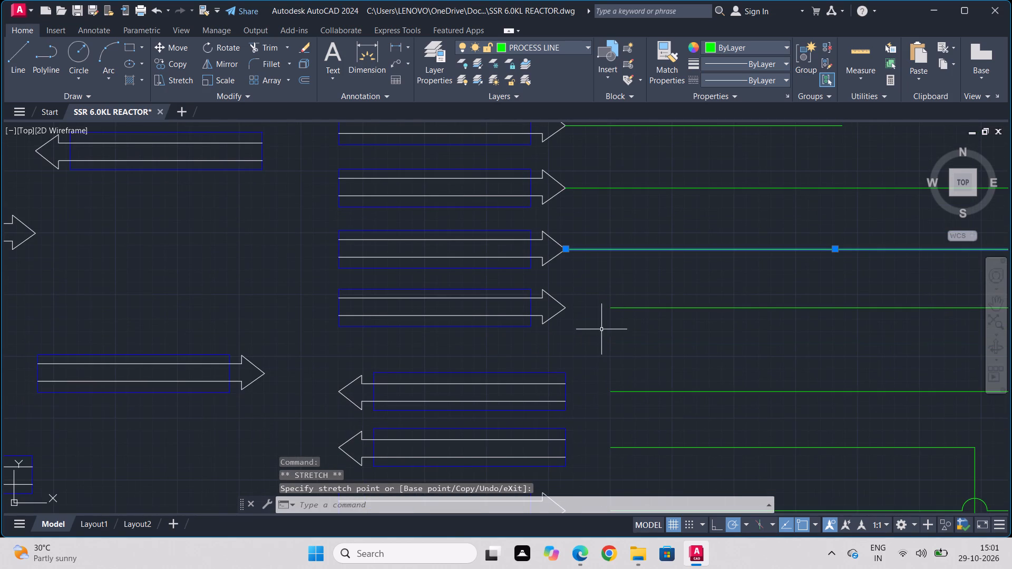
click(614, 309)
click(611, 308)
click(566, 308)
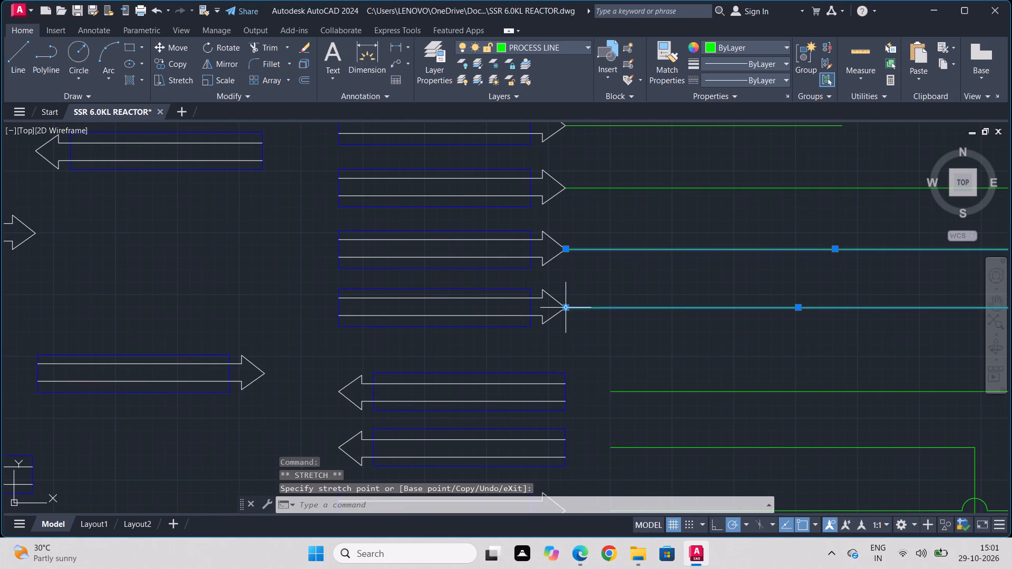
key(Escape)
middle_drag(598, 420, 606, 349)
scroll(616, 328, up, 2)
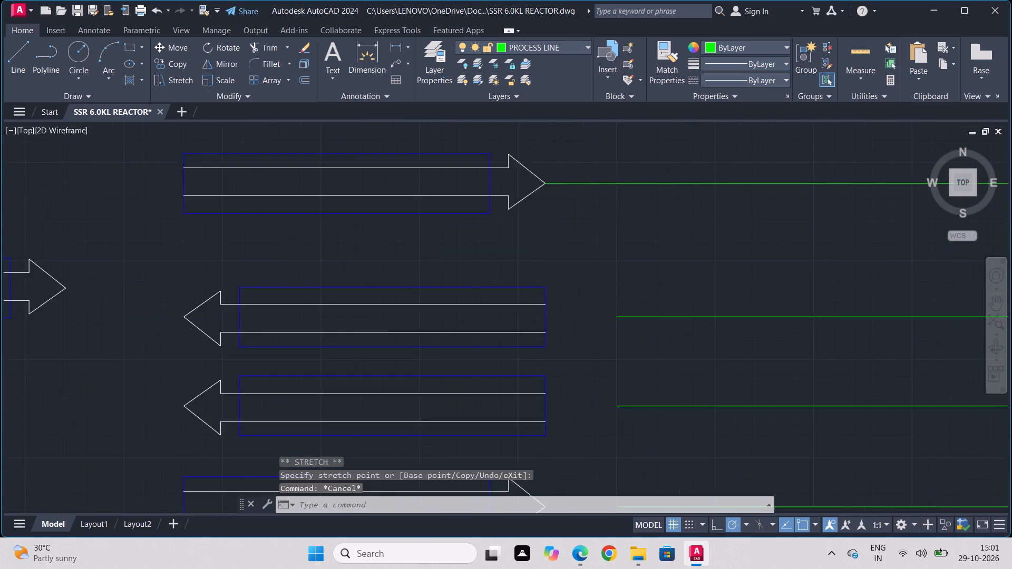
click(619, 311)
click(618, 310)
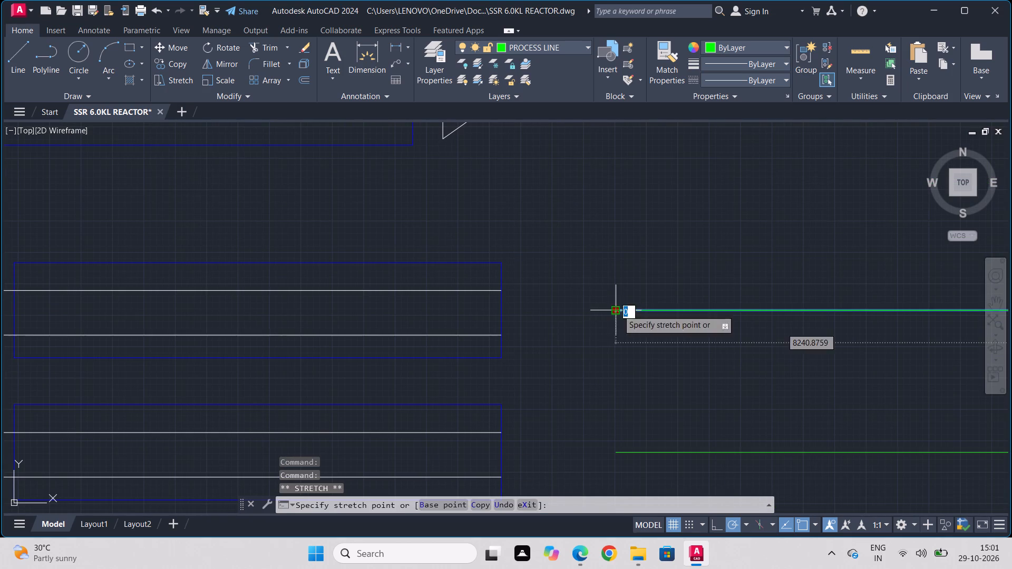
click(500, 314)
key(Escape)
Stretch the tenth line's near end to its connector's flat end and the ninth line's to its connector's arrow tip.
middle_drag(586, 396, 586, 380)
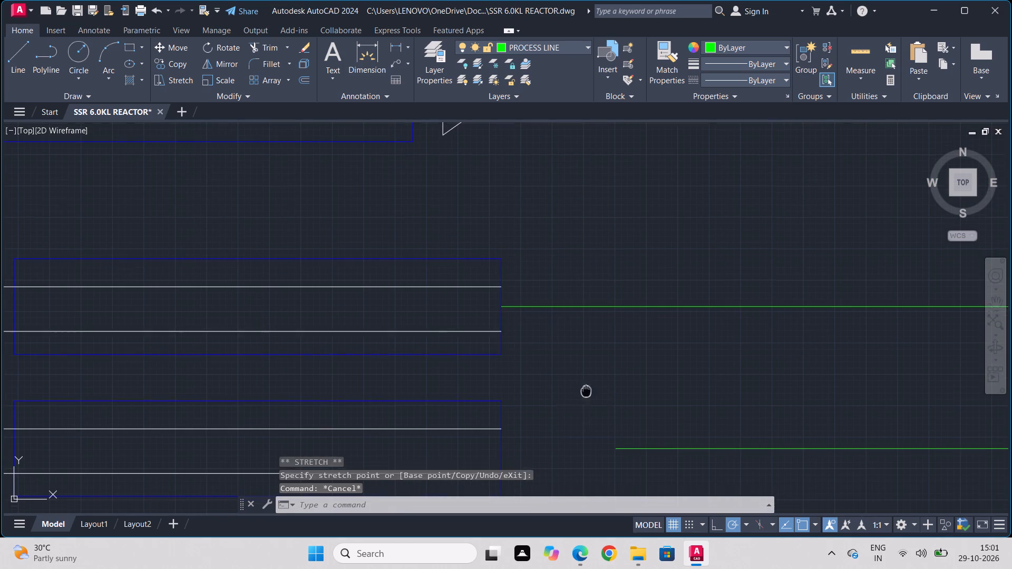
middle_drag(586, 380, 586, 248)
scroll(619, 316, up, 1)
click(616, 295)
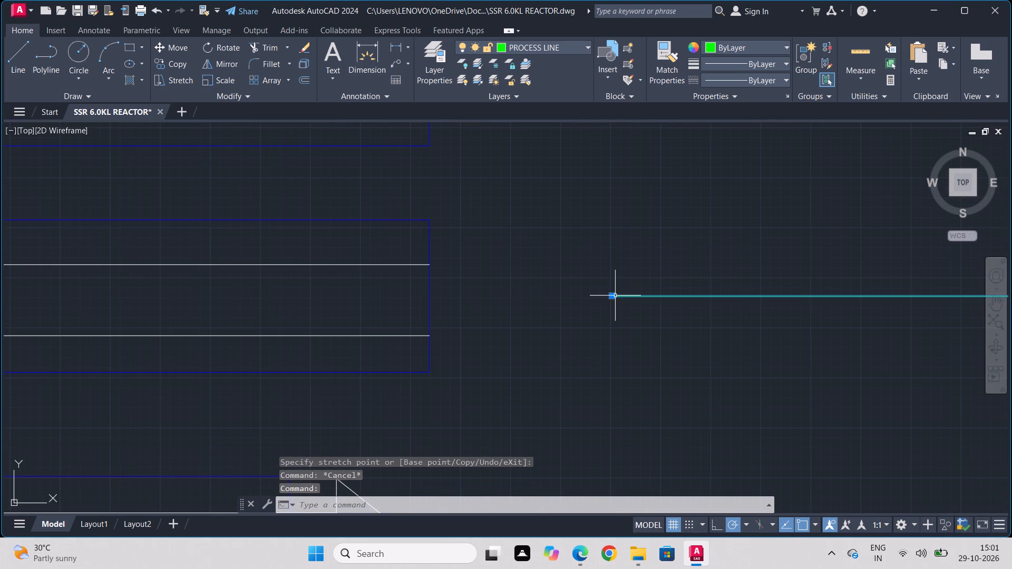
click(613, 298)
click(427, 294)
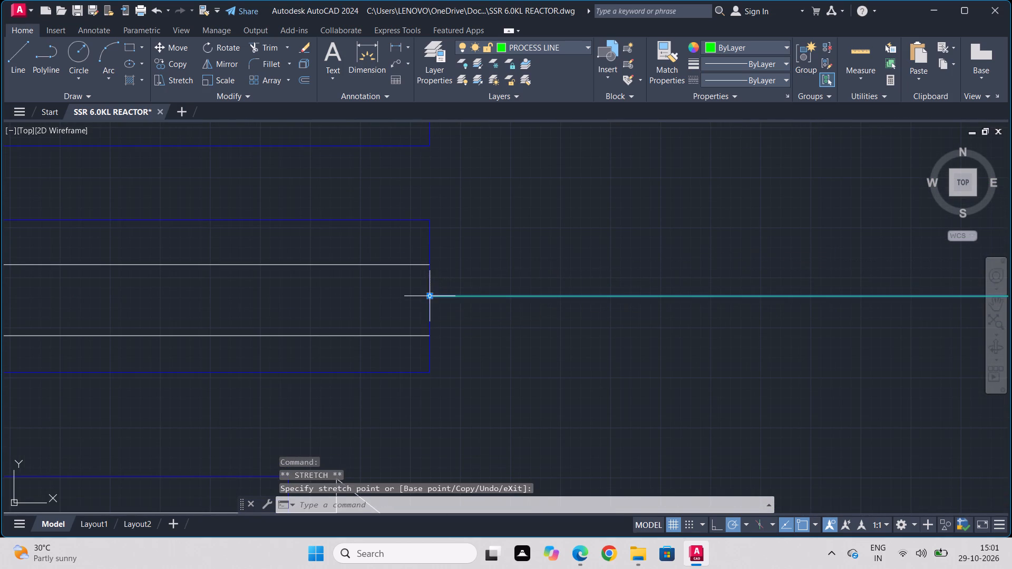
key(Escape)
middle_drag(538, 419, 546, 143)
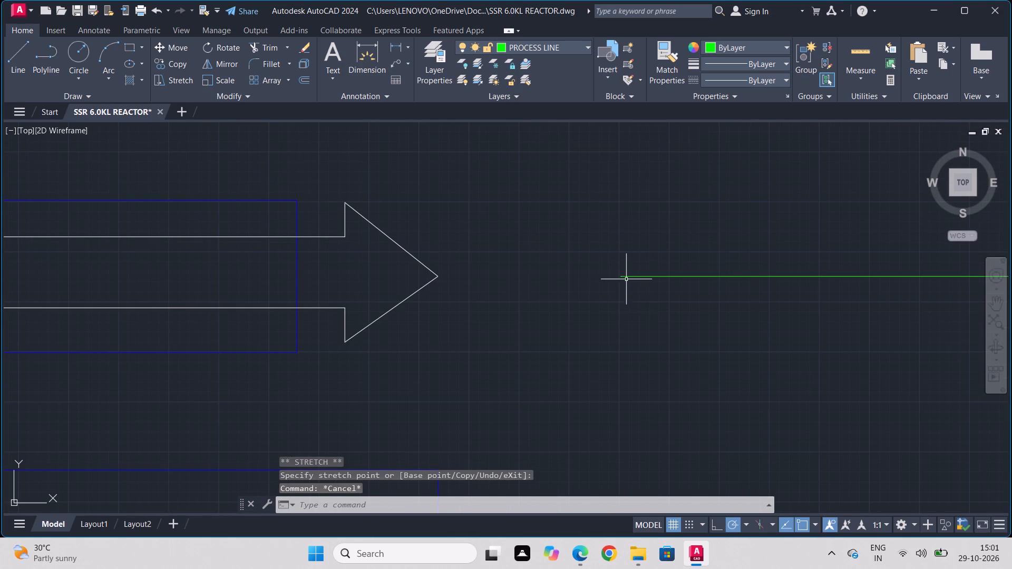
click(630, 277)
click(623, 279)
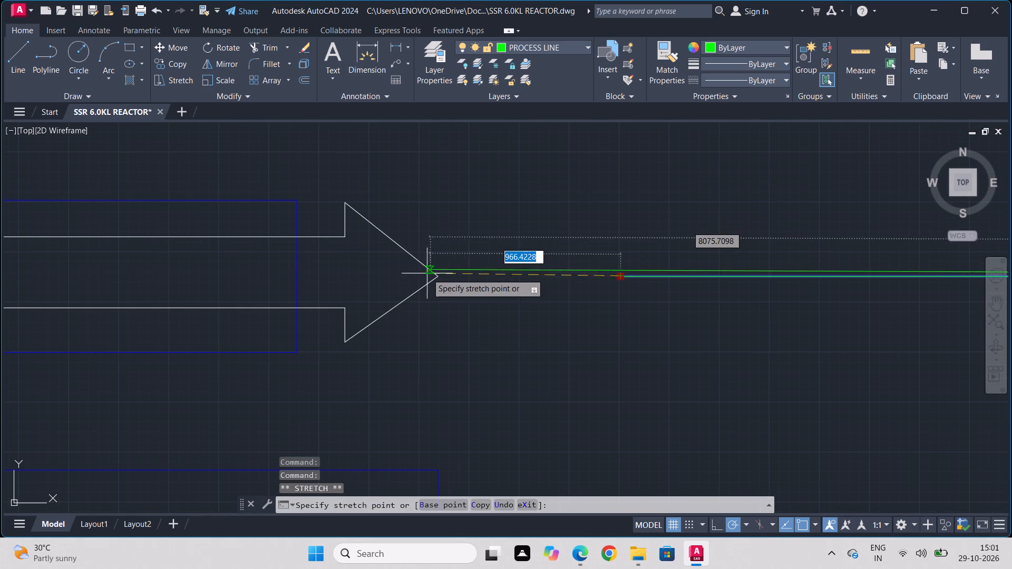
click(438, 277)
scroll(557, 363, down, 1)
key(Escape)
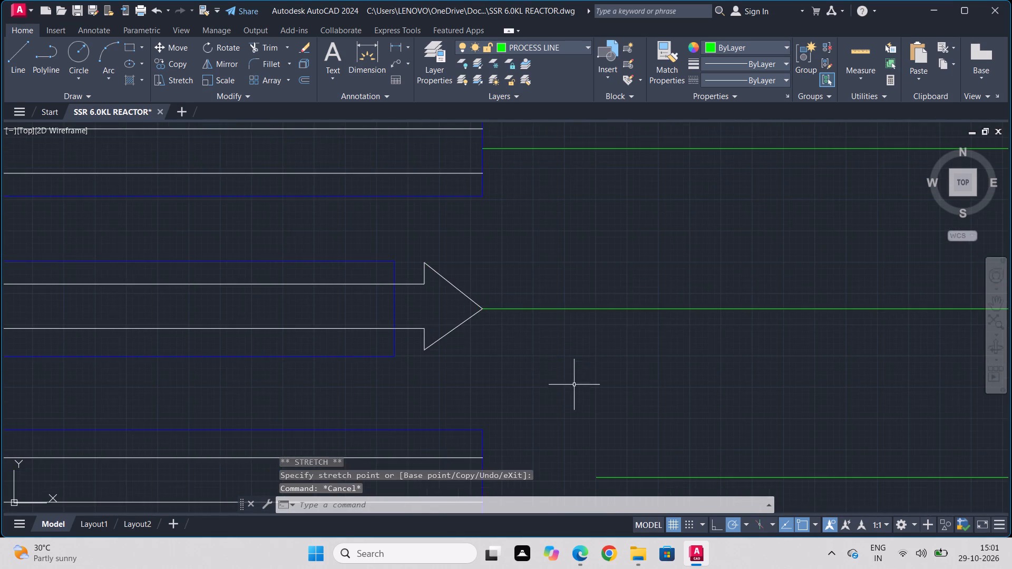
Stretch the eighth line's near end about 912 units back to its connector's flat end.
middle_drag(574, 385, 580, 250)
scroll(599, 348, up, 2)
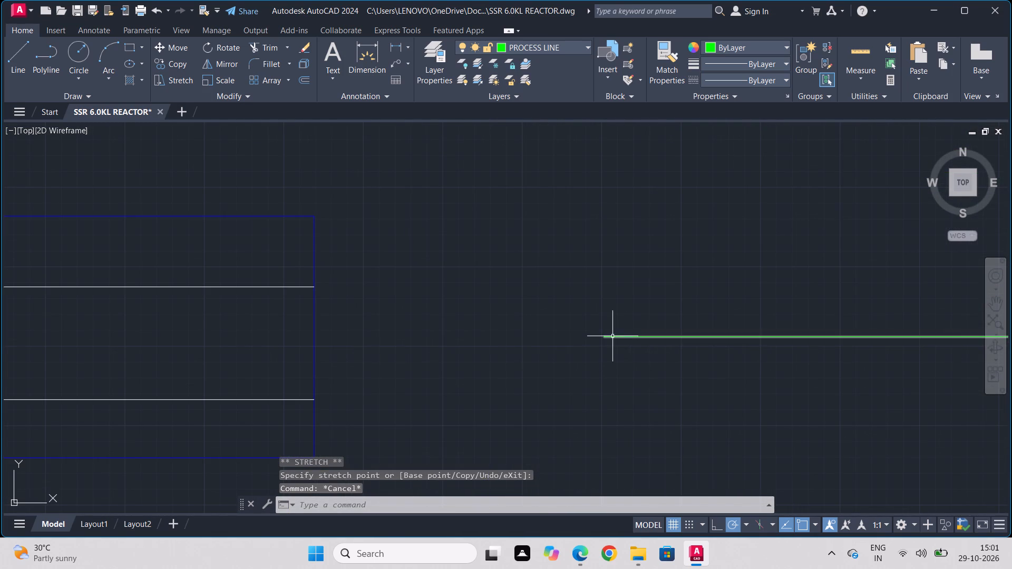
click(612, 336)
click(602, 337)
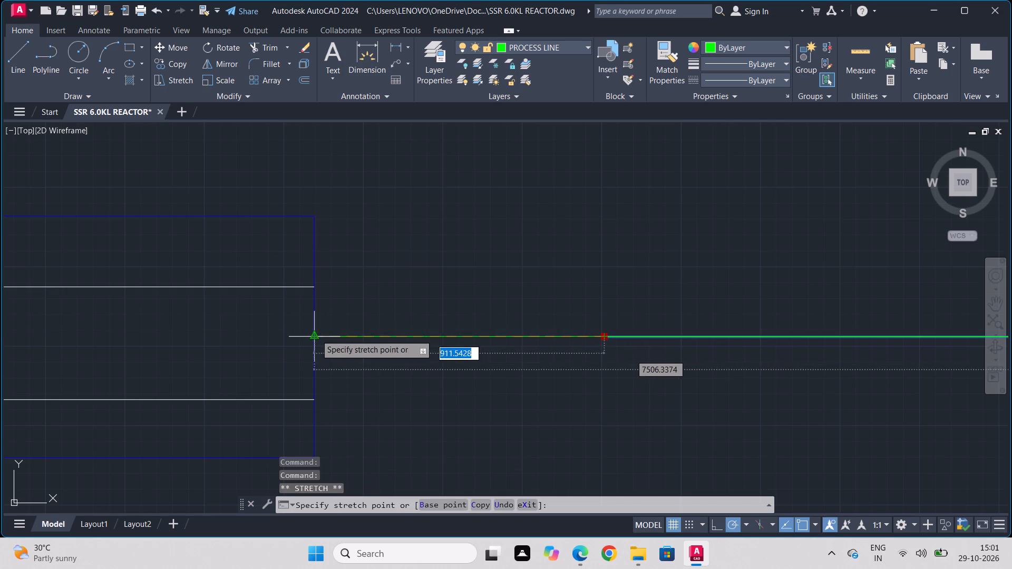
click(316, 335)
scroll(501, 391, down, 1)
middle_drag(499, 387, 503, 239)
key(Escape)
Stretch the seventh line's near end, counting up from the bottom connector, about 912 units back to its connector's flat end.
middle_drag(549, 419, 549, 306)
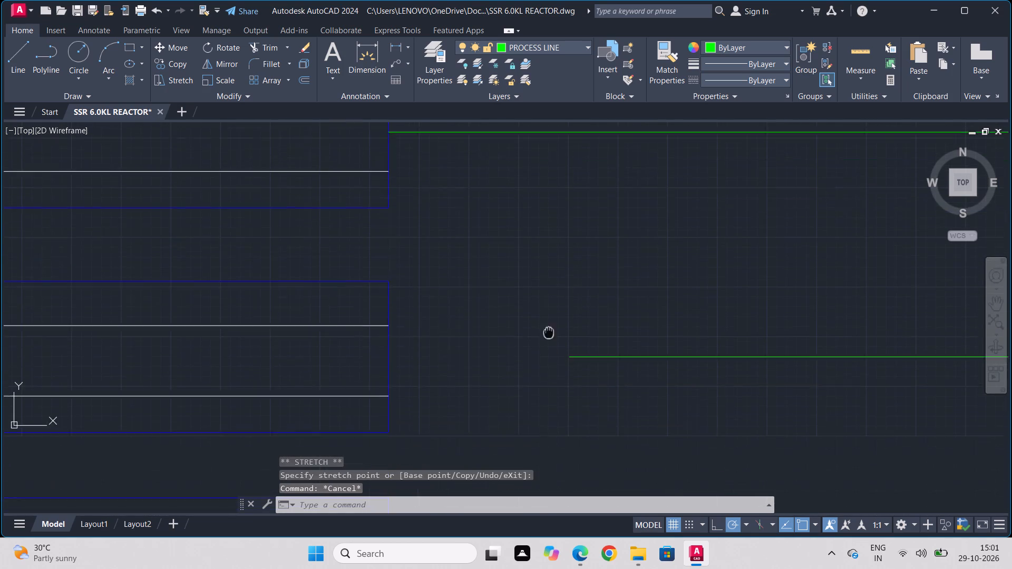
middle_drag(549, 306, 549, 271)
scroll(554, 308, up, 2)
click(598, 253)
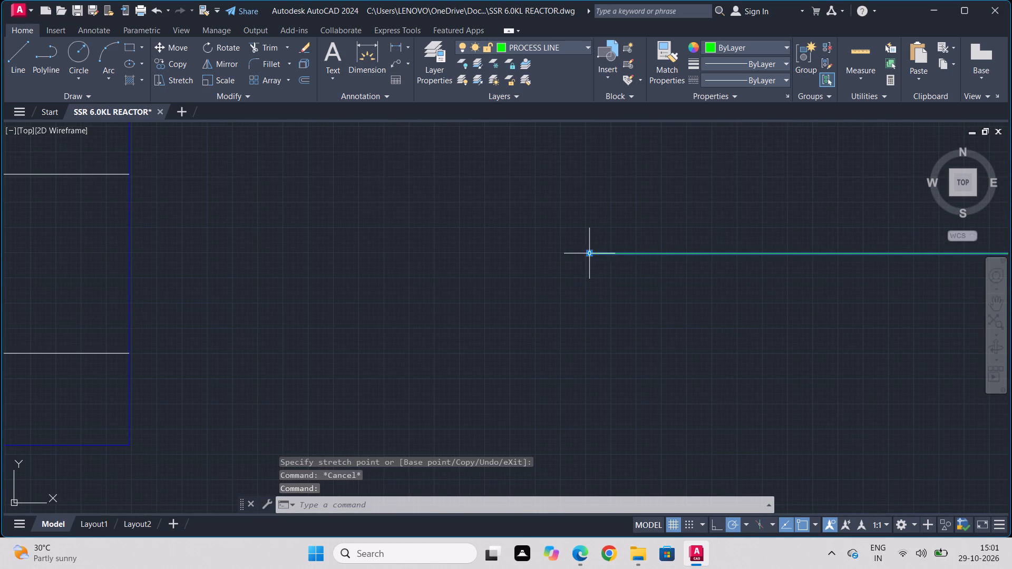
click(586, 253)
click(589, 253)
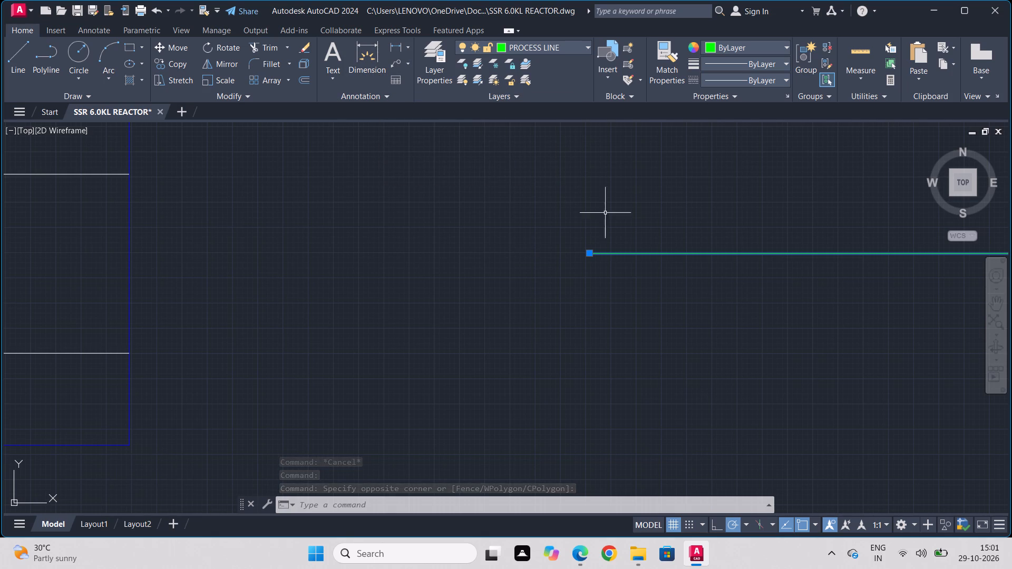
click(589, 253)
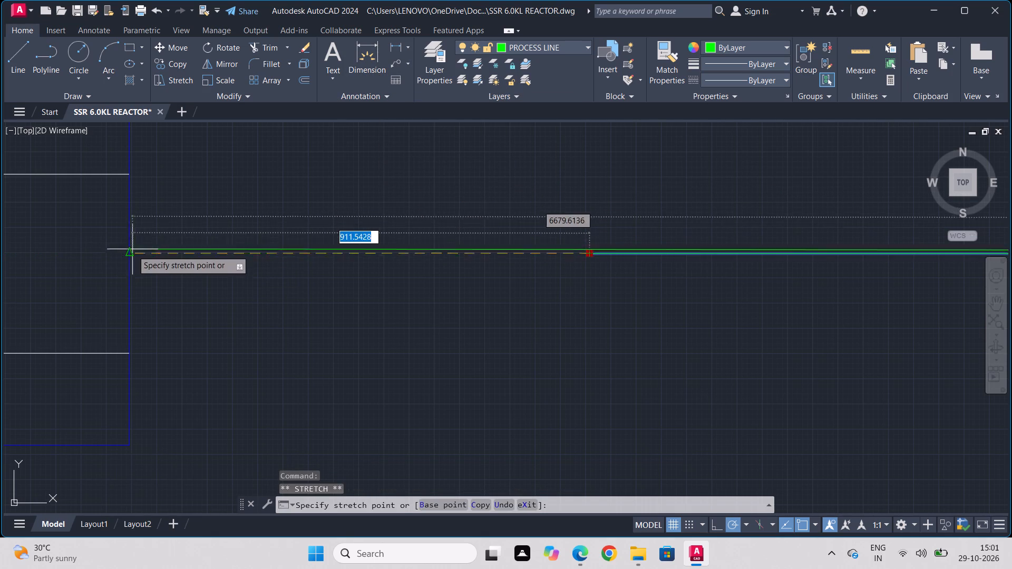
click(132, 252)
Stretch the near end of the sixth line from the bottom back to its connector's flat end.
scroll(549, 320, down, 2)
middle_drag(607, 354, 633, 227)
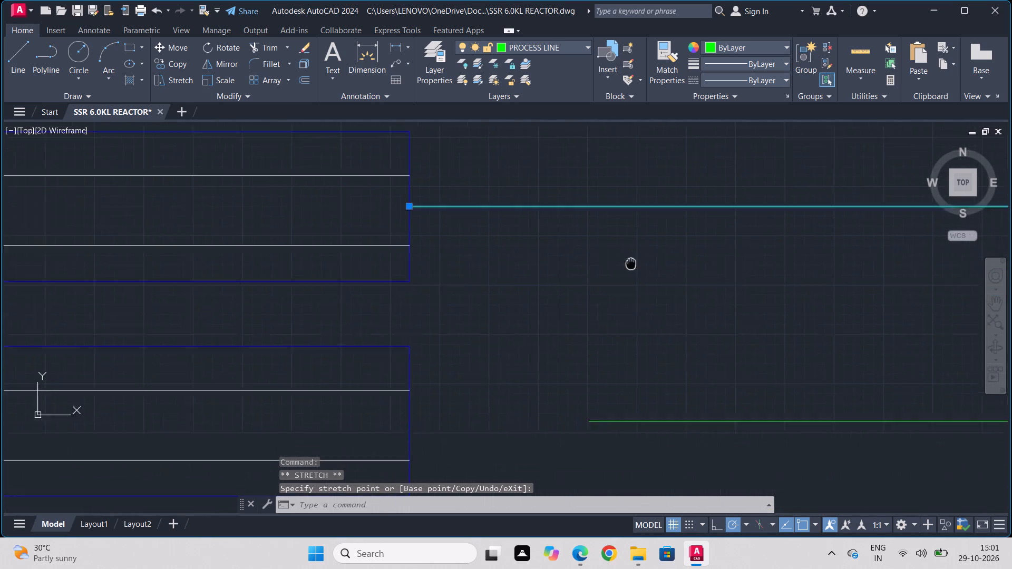
middle_drag(633, 227, 634, 182)
scroll(599, 360, up, 1)
click(591, 325)
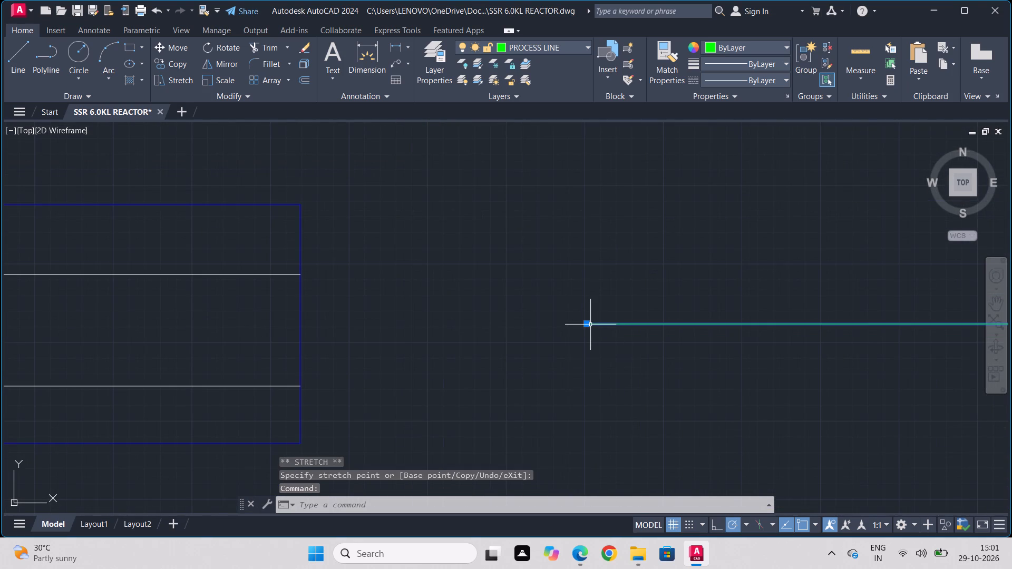
click(586, 326)
click(303, 322)
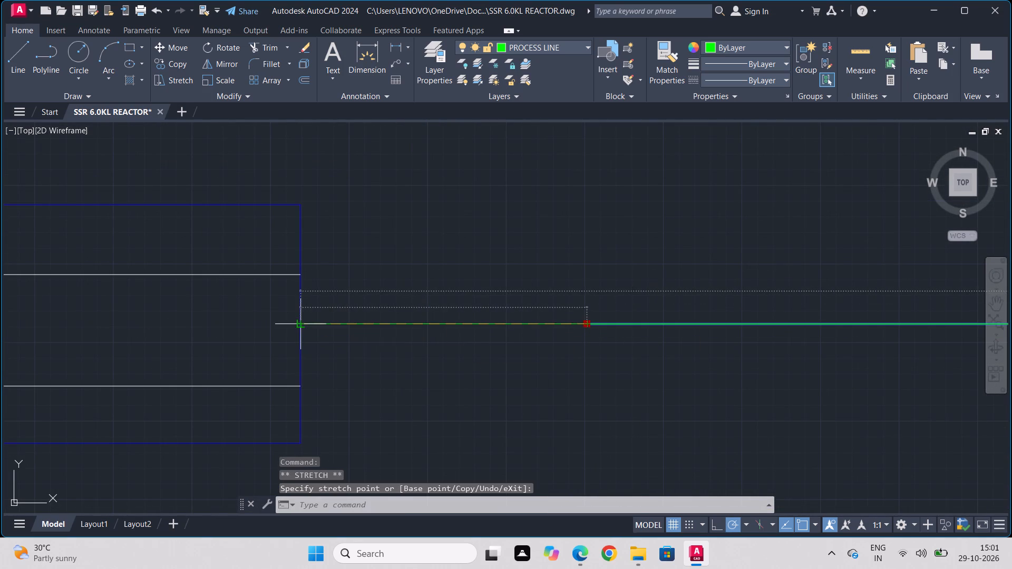
Stretch the near end of the fifth line from the bottom back to its connector's flat end.
scroll(495, 374, down, 1)
middle_drag(495, 374, 506, 215)
scroll(556, 390, up, 1)
middle_drag(559, 409, 559, 331)
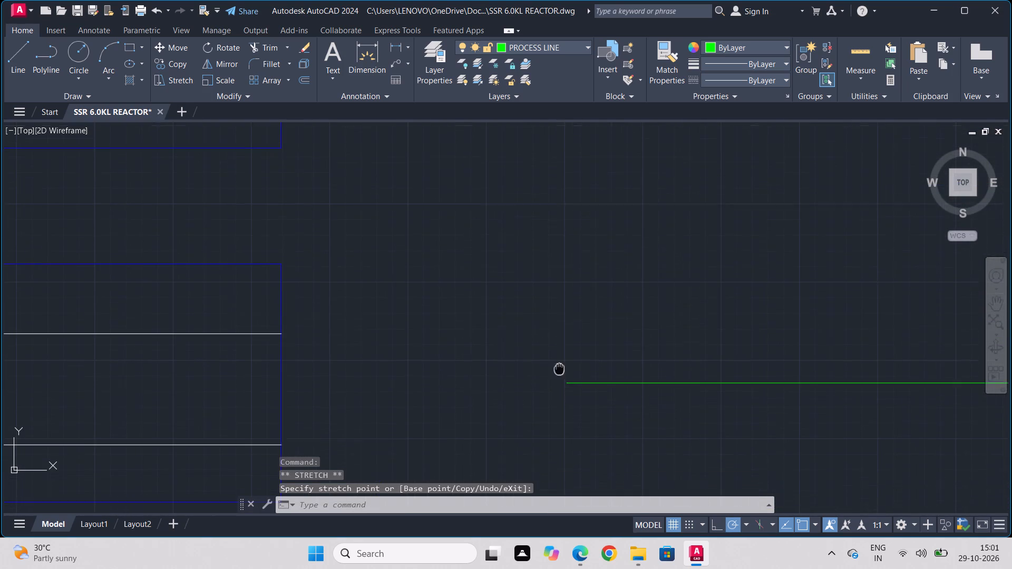
middle_drag(559, 331, 560, 197)
scroll(570, 215, up, 1)
click(571, 195)
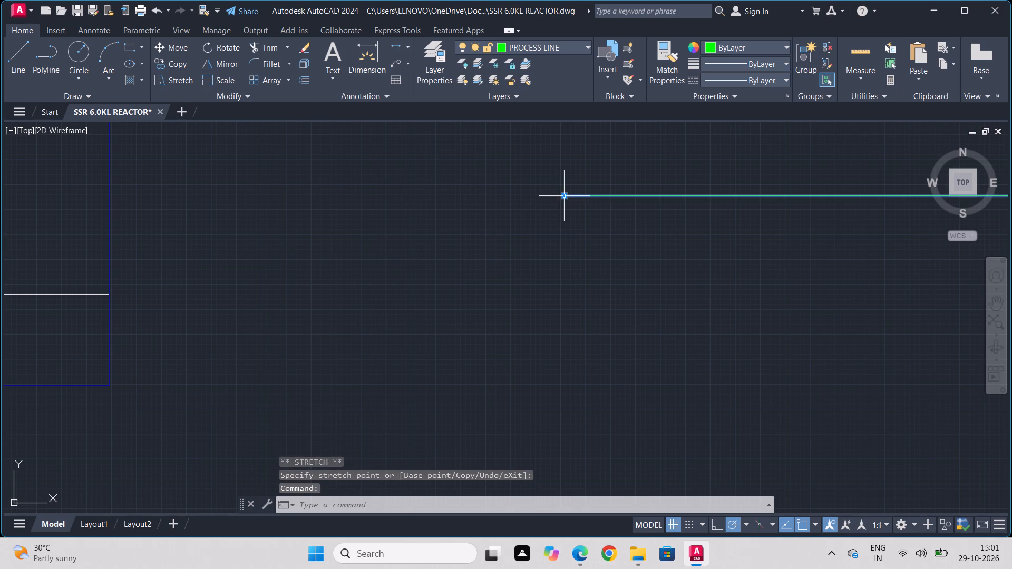
click(565, 198)
click(103, 192)
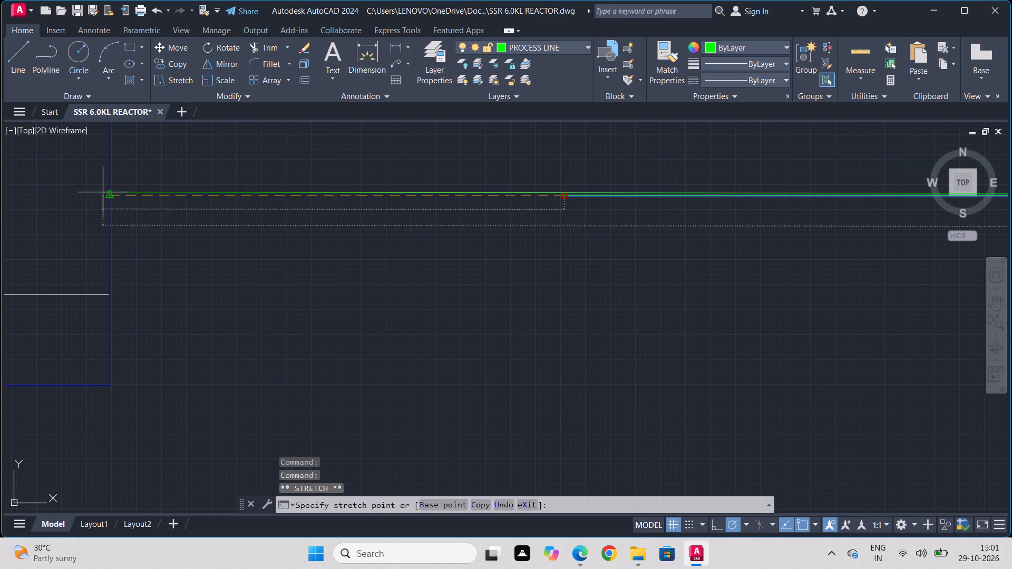
Stretch the near end of the fourth line from the bottom back to its connector's arrow tip.
scroll(319, 308, down, 1)
scroll(437, 347, down, 2)
middle_drag(478, 372, 527, 202)
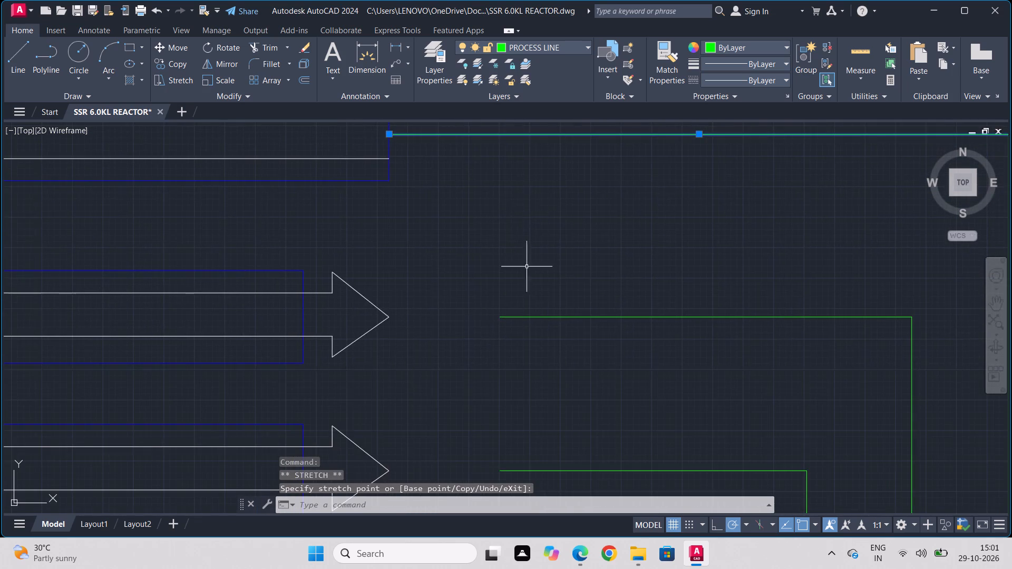
scroll(514, 306, up, 1)
click(498, 323)
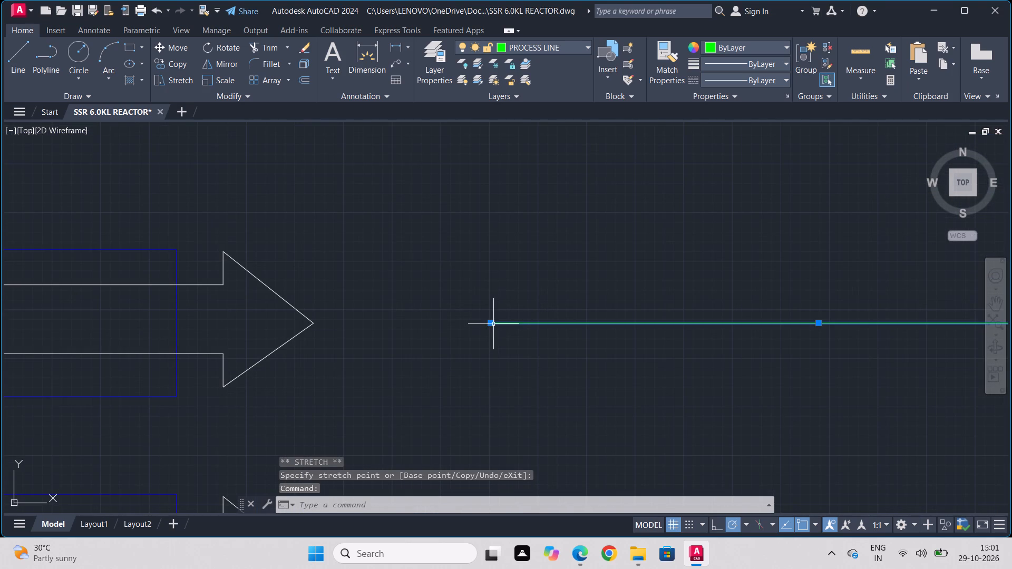
click(493, 324)
click(492, 322)
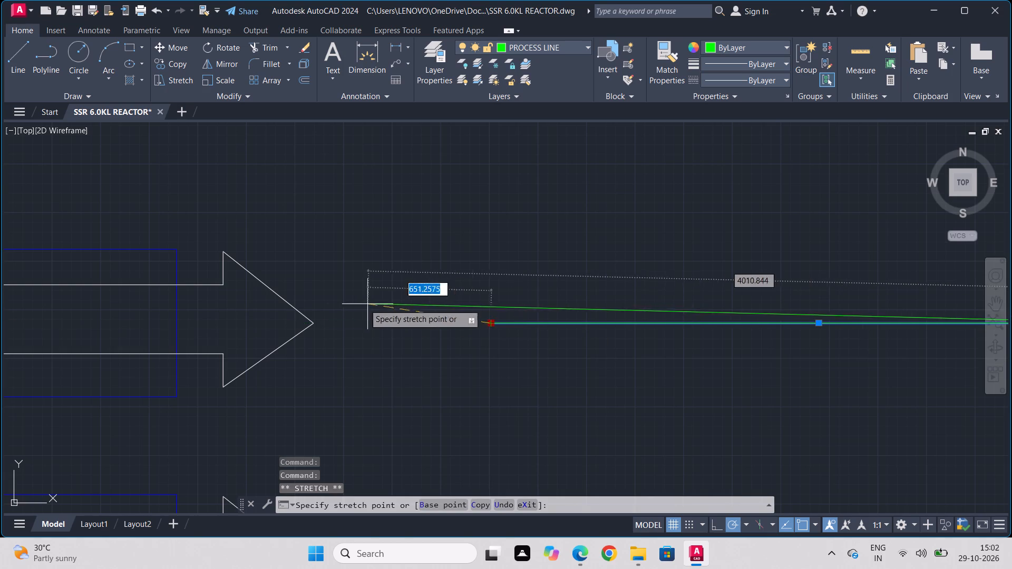
click(317, 322)
Stretch the near end of the third line from the bottom back to its connector's arrow tip.
scroll(563, 401, down, 2)
middle_drag(573, 397, 579, 387)
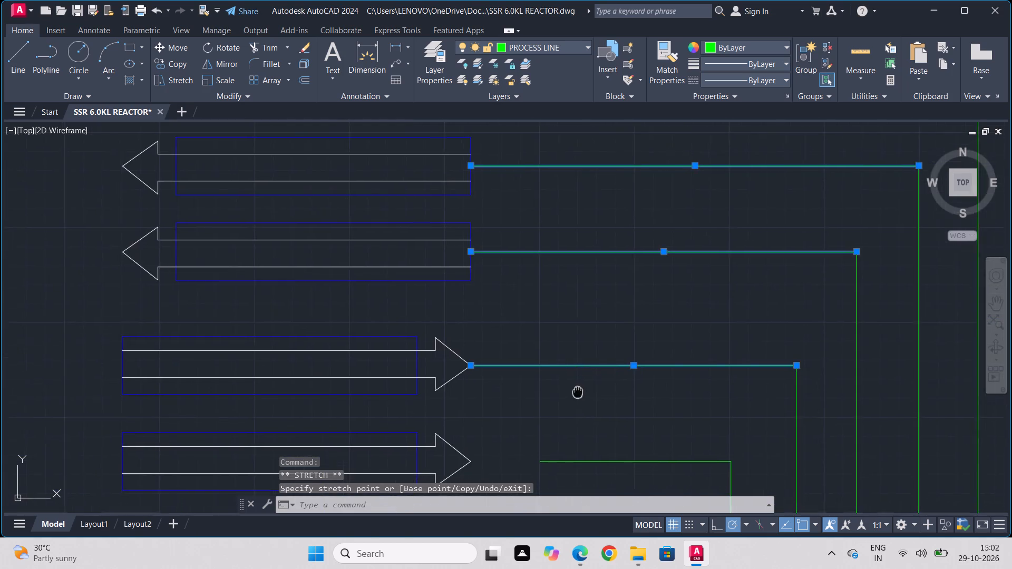
middle_drag(579, 387, 614, 230)
scroll(582, 303, up, 1)
click(581, 297)
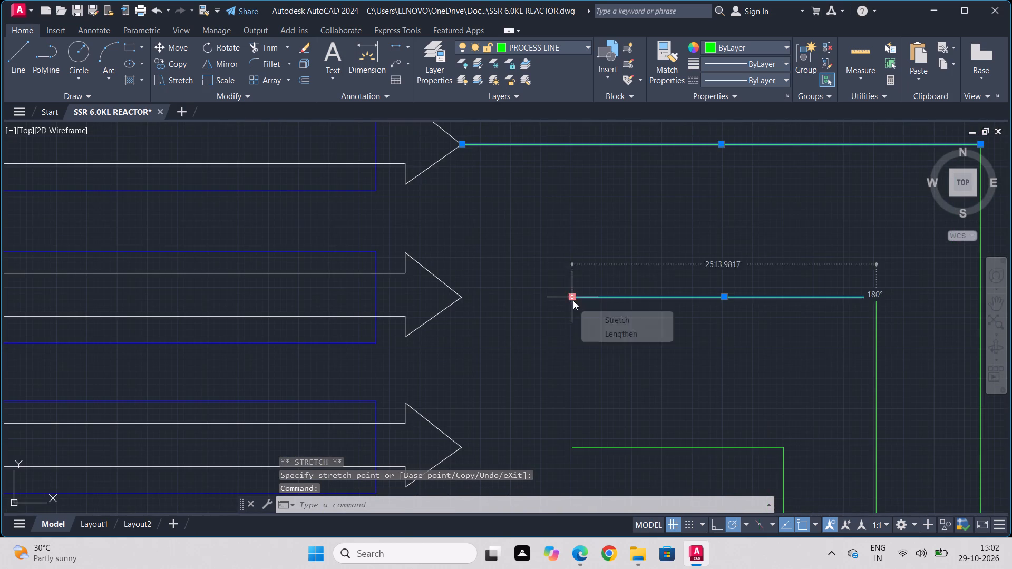
click(573, 300)
click(460, 296)
Stretch the near end of the second line from the bottom back to its connector's arrow tip.
scroll(597, 386, down, 1)
middle_drag(606, 377, 635, 232)
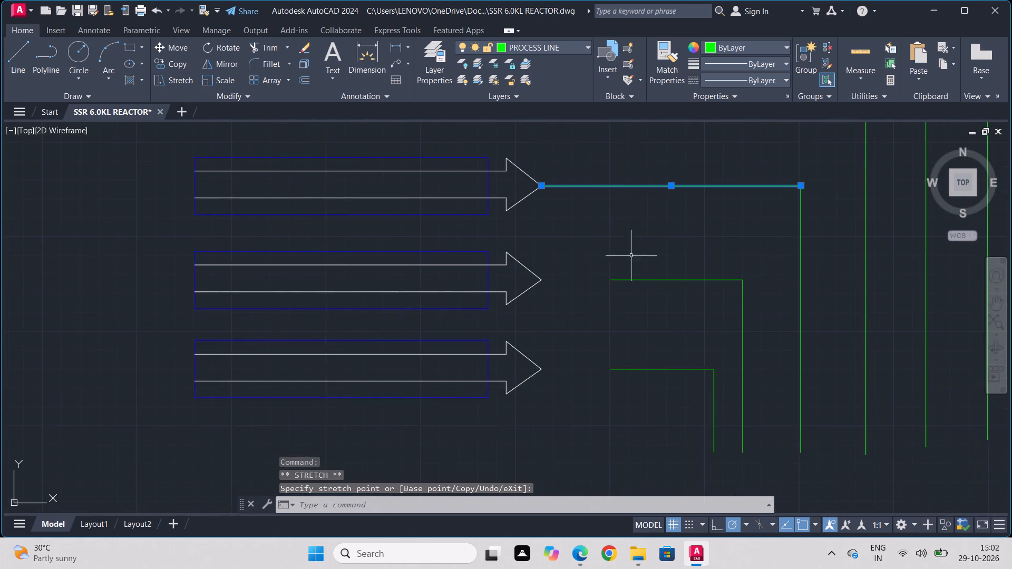
scroll(625, 289, up, 2)
click(603, 263)
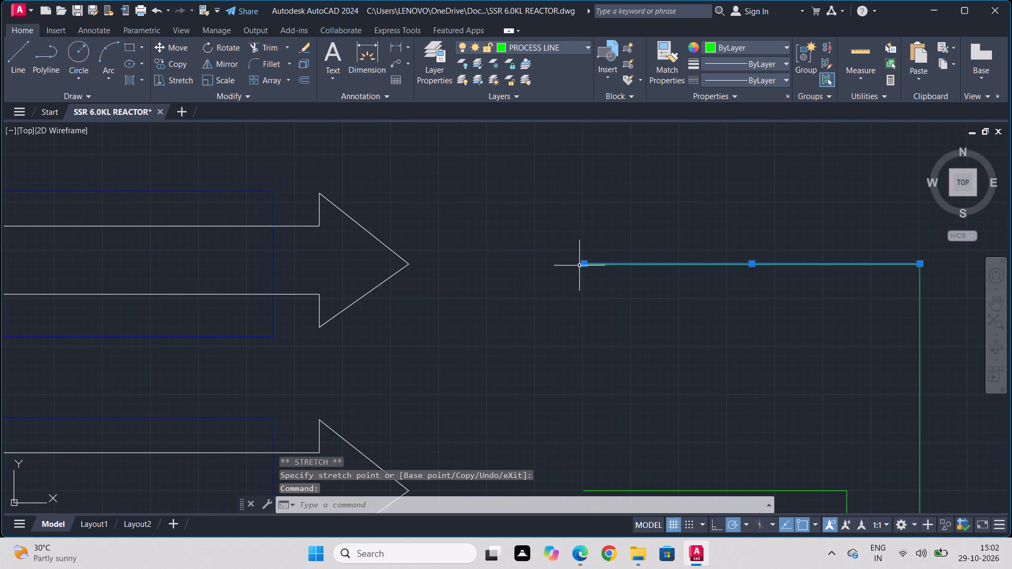
click(585, 265)
click(406, 265)
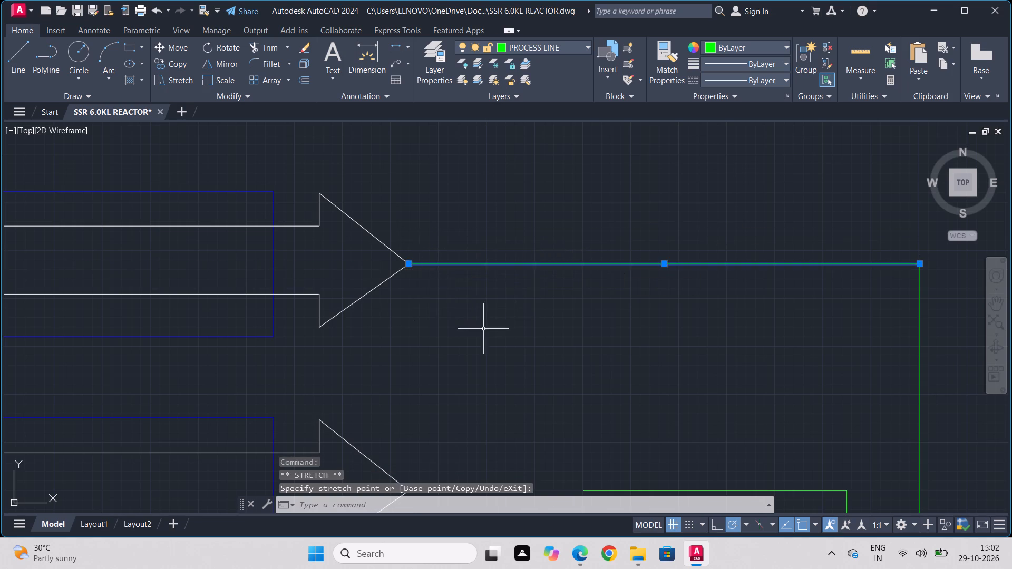
Stretch the bottom line's near end back to its connector's arrow tip and clear the selection.
scroll(587, 374, down, 2)
middle_drag(648, 388, 671, 266)
scroll(641, 310, up, 2)
click(634, 292)
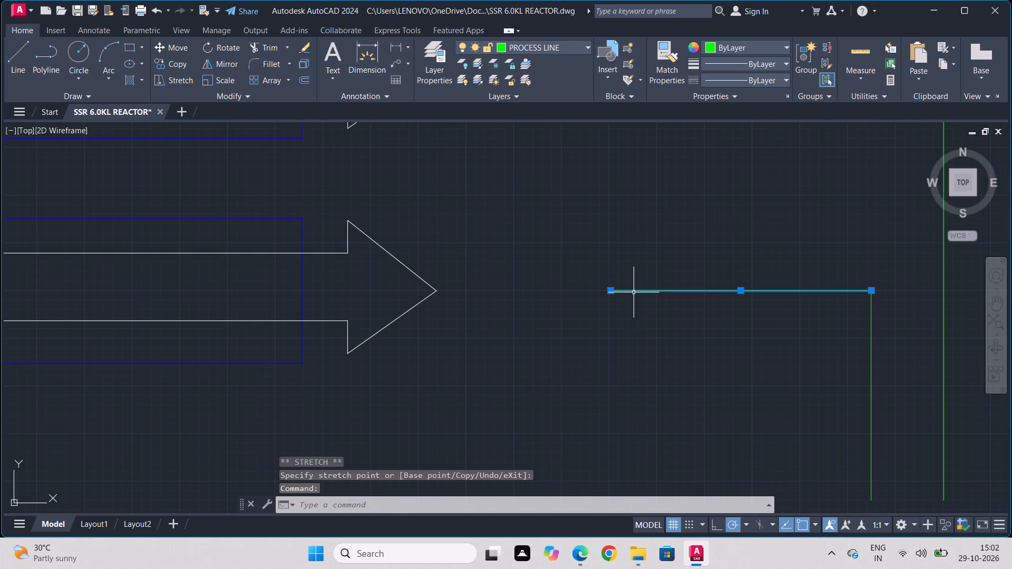
click(609, 289)
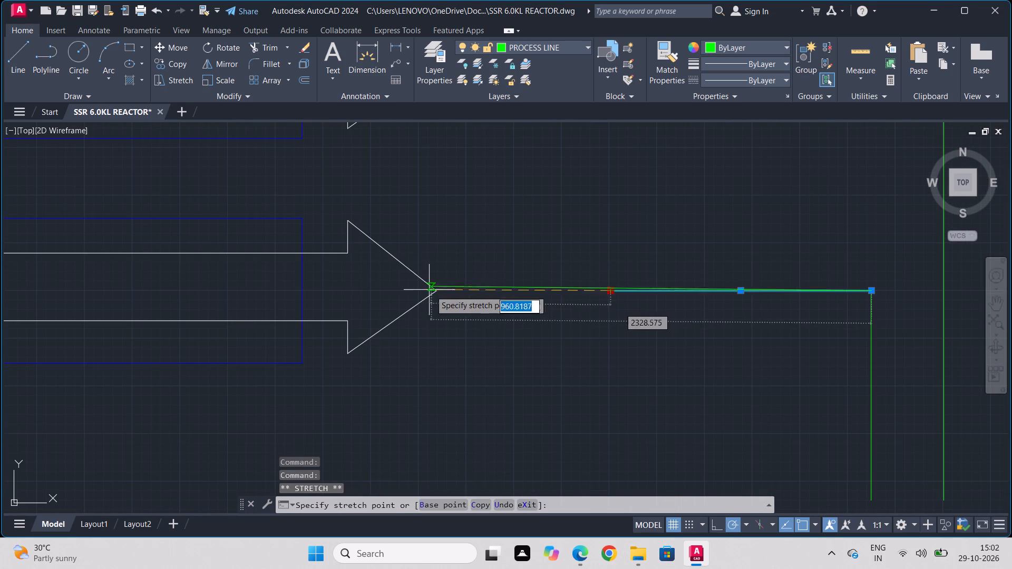
click(433, 291)
scroll(8, 12, down, 2)
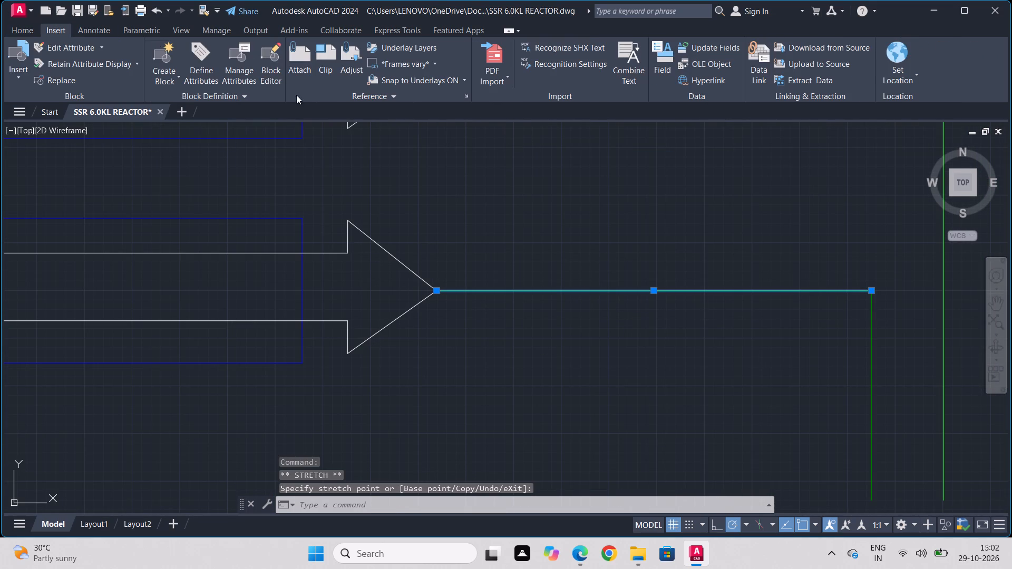
click(14, 28)
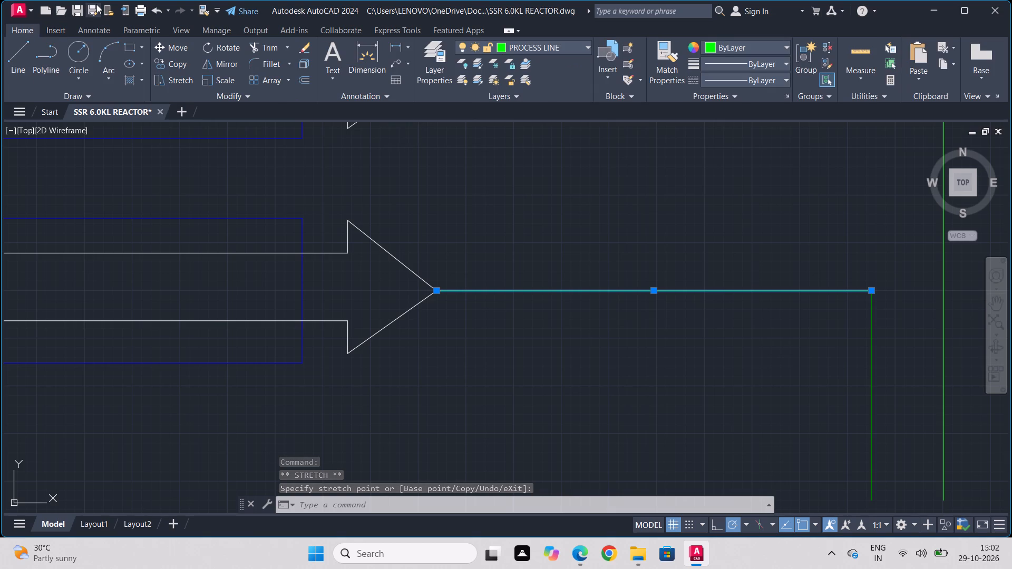
key(grave)
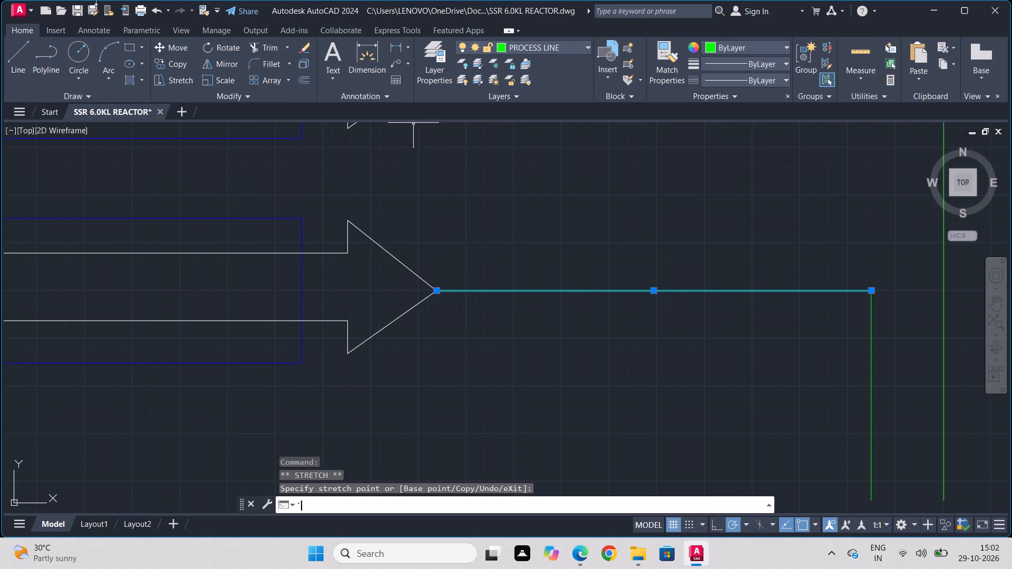
key(grave)
key(Escape)
Join the horizontal, vertical and jump-arc segments of the bottom thirteen connectors' green process lines into continuous polylines.
scroll(820, 340, down, 3)
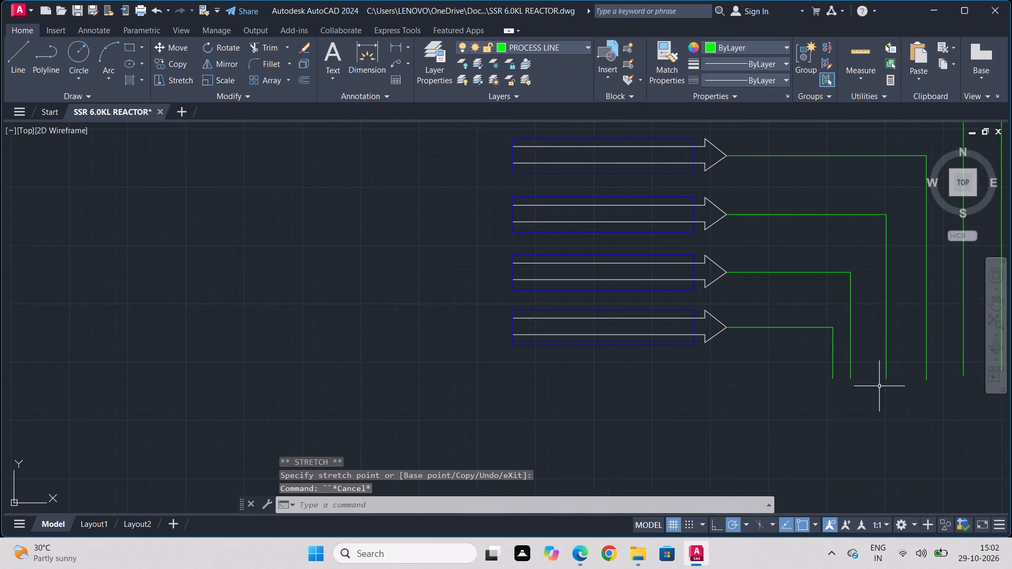
scroll(895, 388, down, 2)
middle_drag(894, 373, 588, 442)
scroll(644, 391, down, 3)
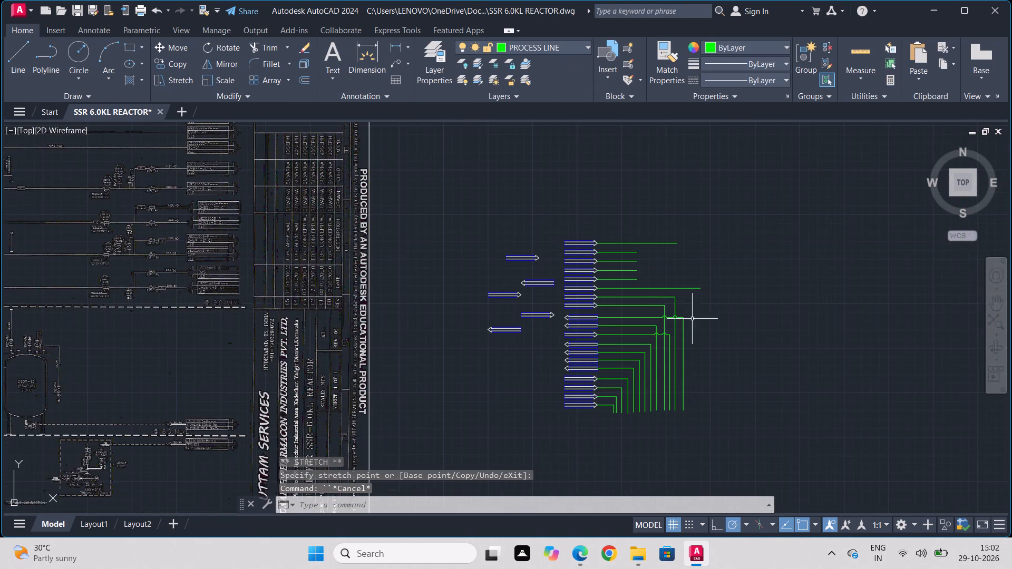
scroll(668, 328, up, 2)
middle_drag(668, 328, 724, 230)
scroll(727, 224, up, 1)
scroll(780, 192, down, 2)
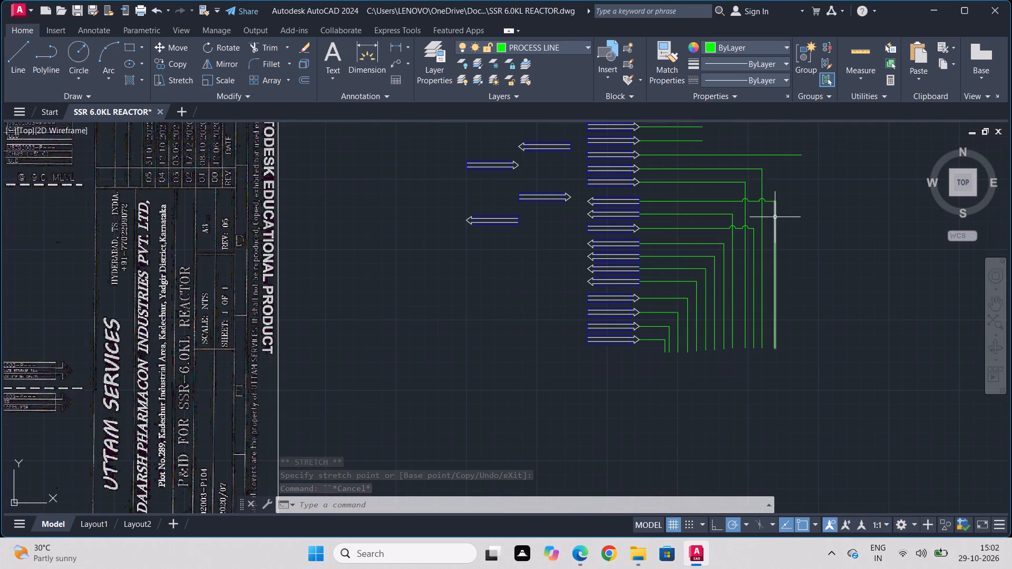
click(762, 162)
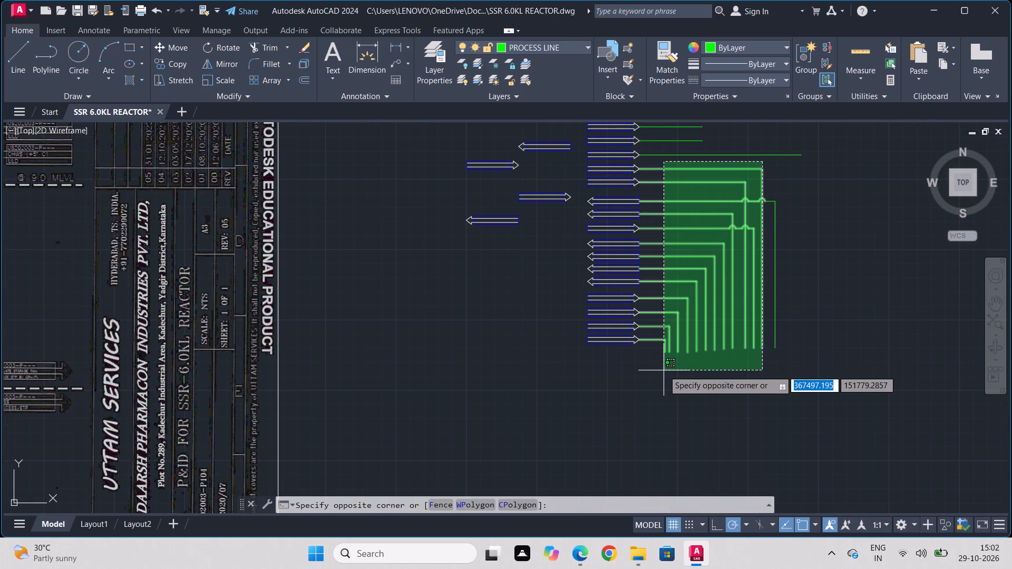
click(664, 370)
click(808, 199)
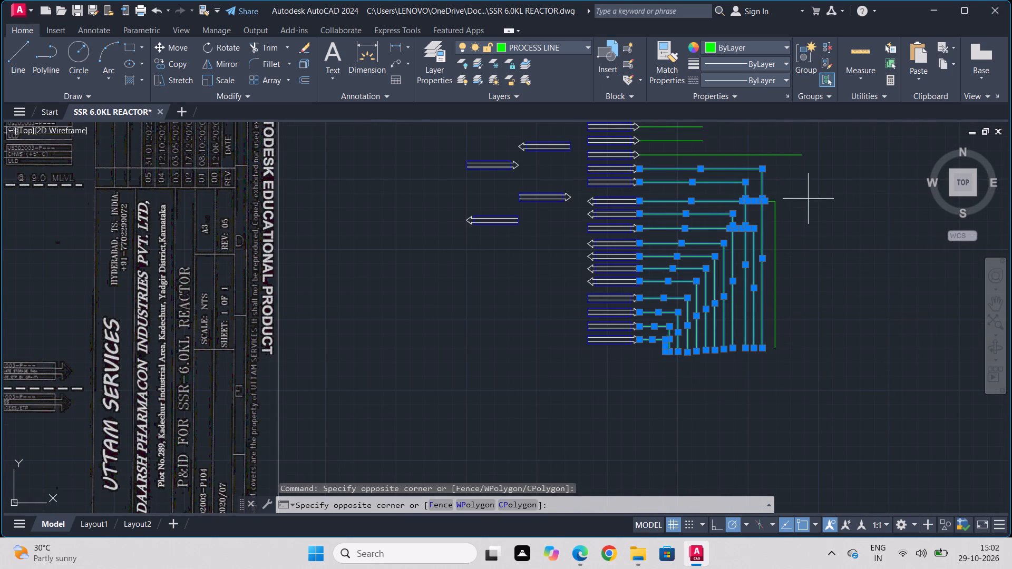
click(694, 376)
text(JI)
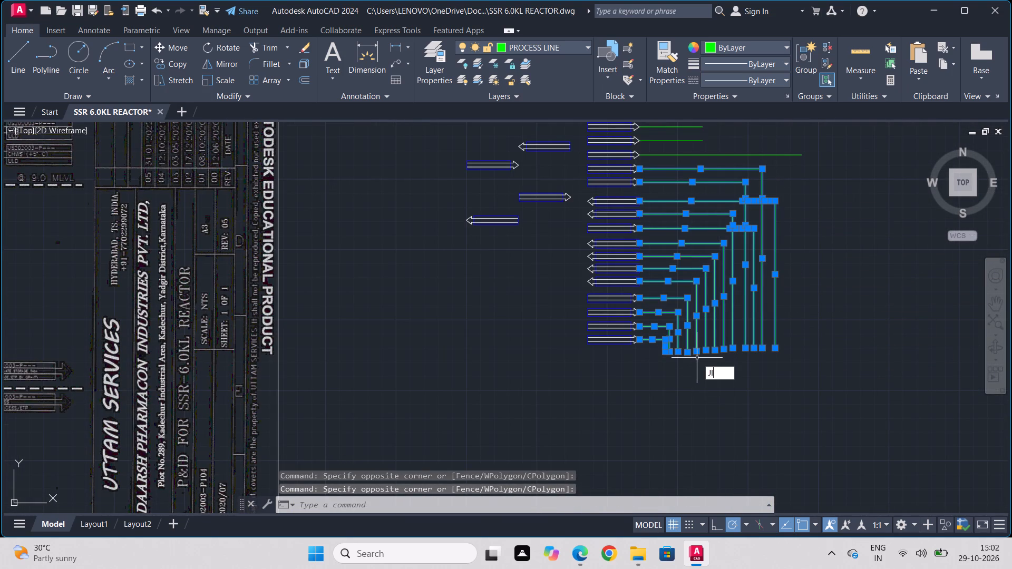
key(BackSpace)
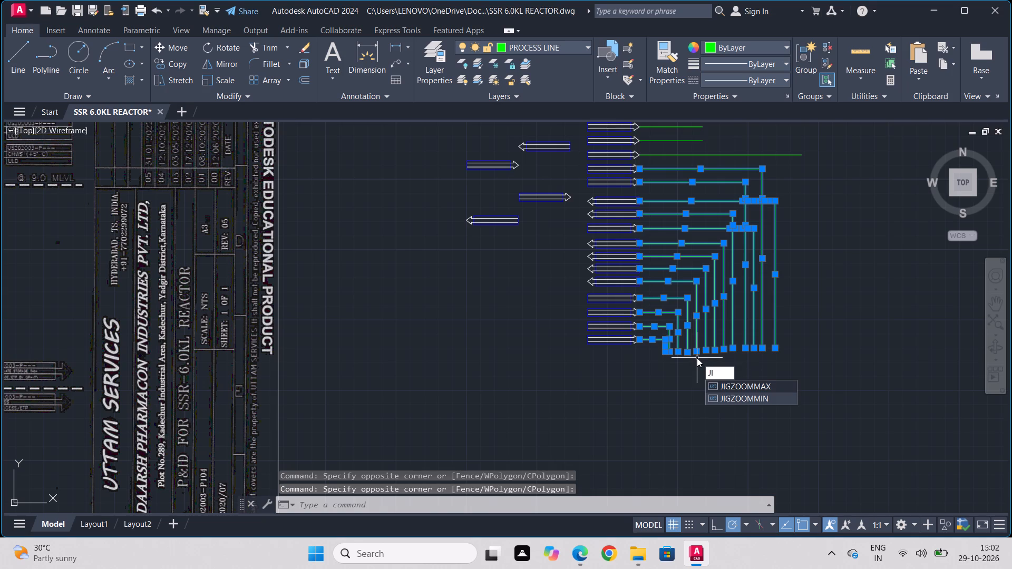
key(BackSpace)
text(OI)
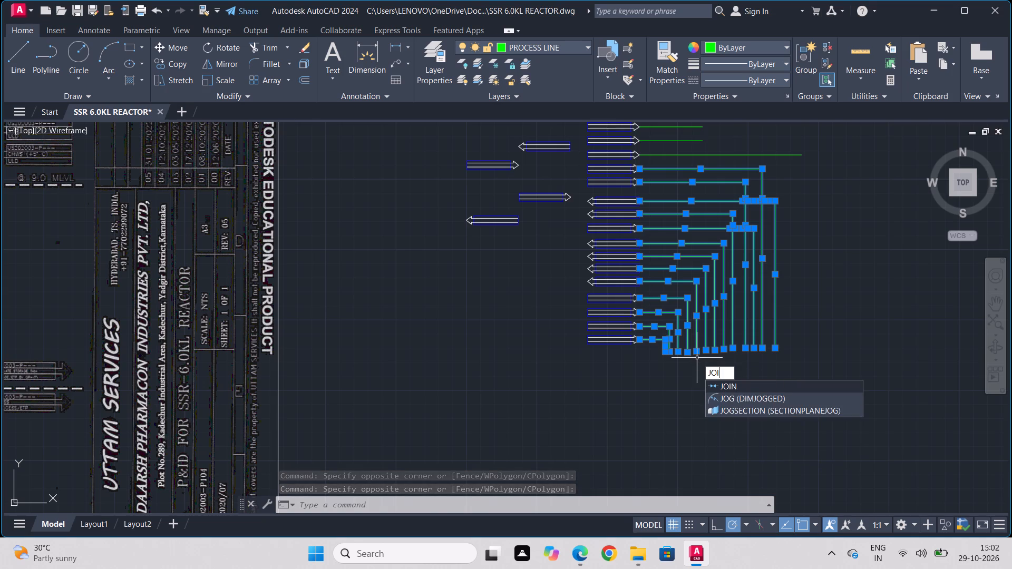
key(n)
key(Return)
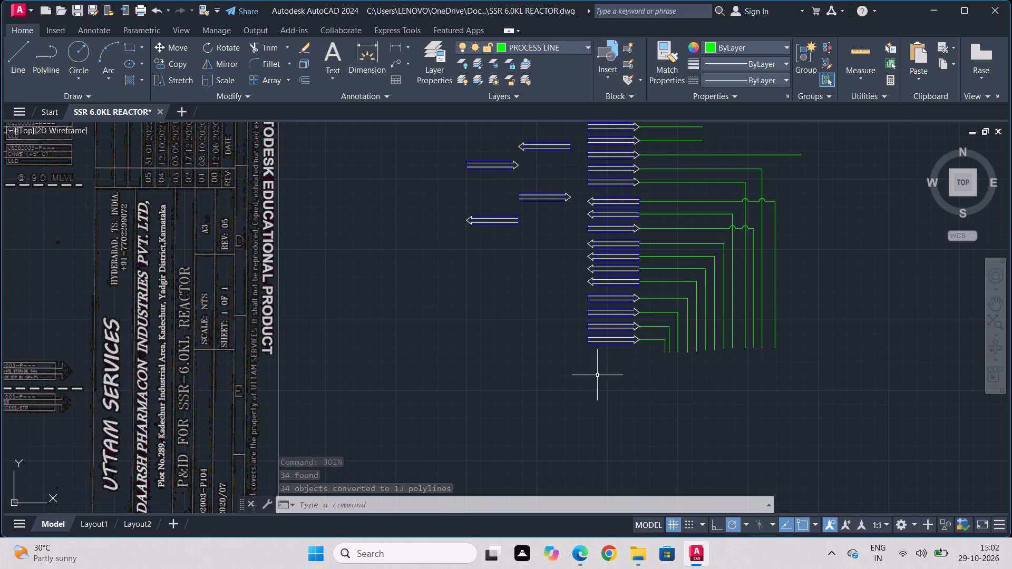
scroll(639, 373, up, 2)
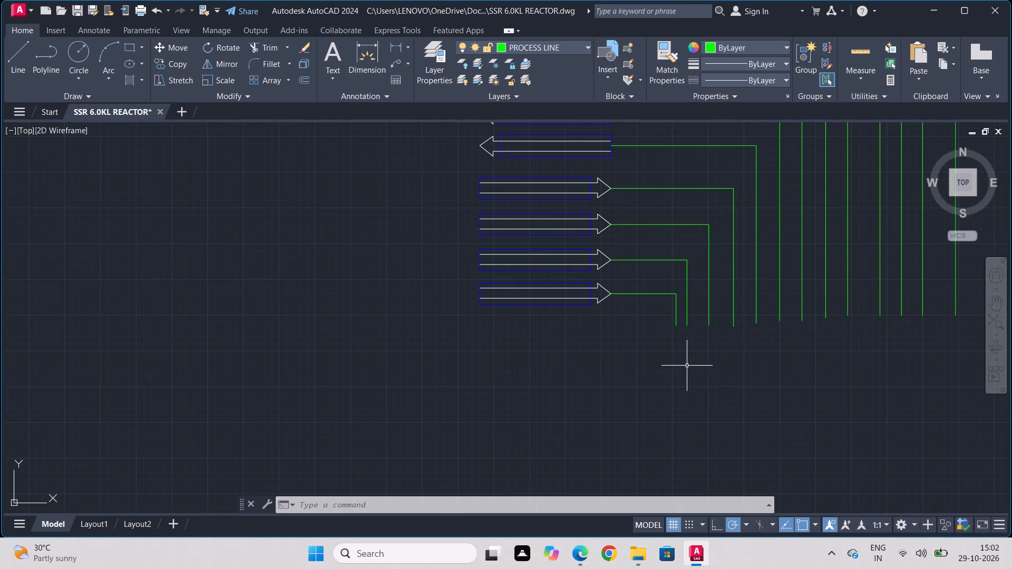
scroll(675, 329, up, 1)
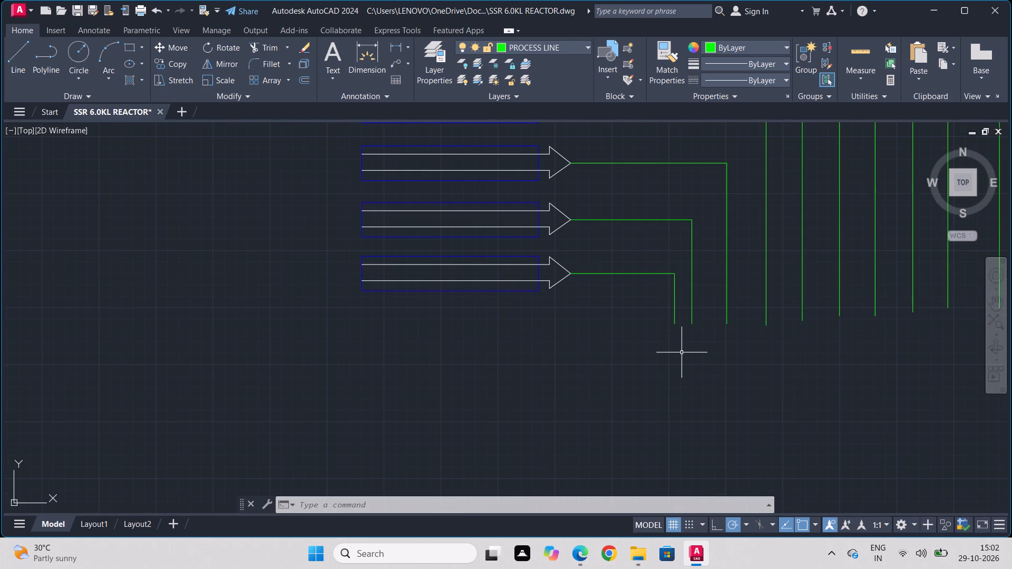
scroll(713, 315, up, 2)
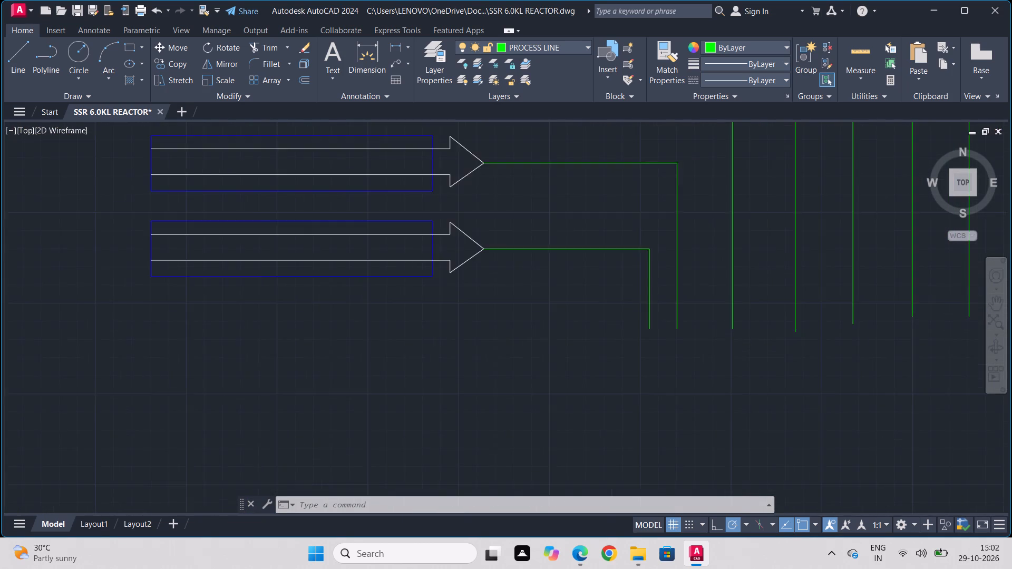
Make BORDER the current layer.
scroll(284, 328, down, 1)
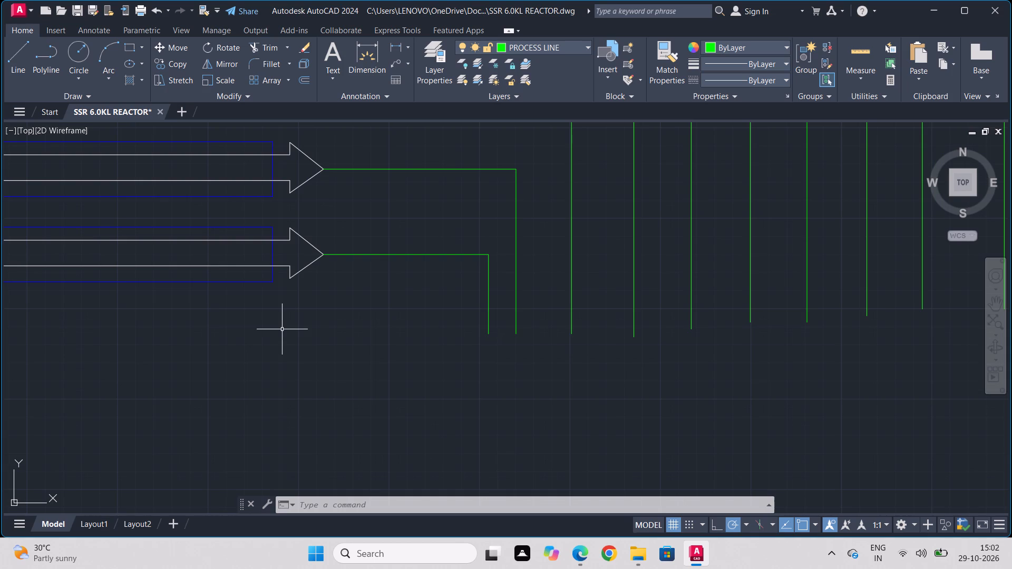
click(438, 56)
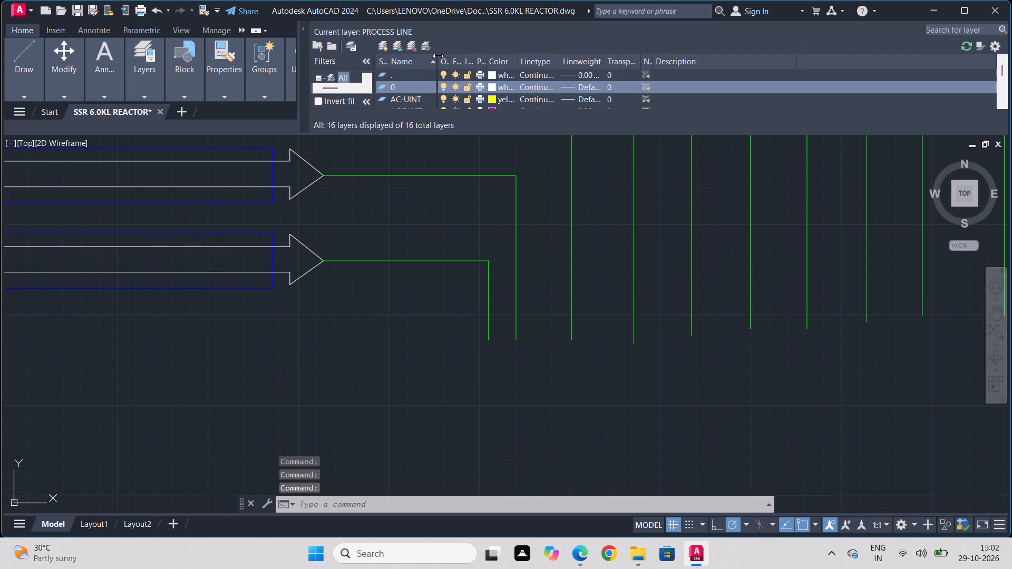
scroll(462, 83, down, 1)
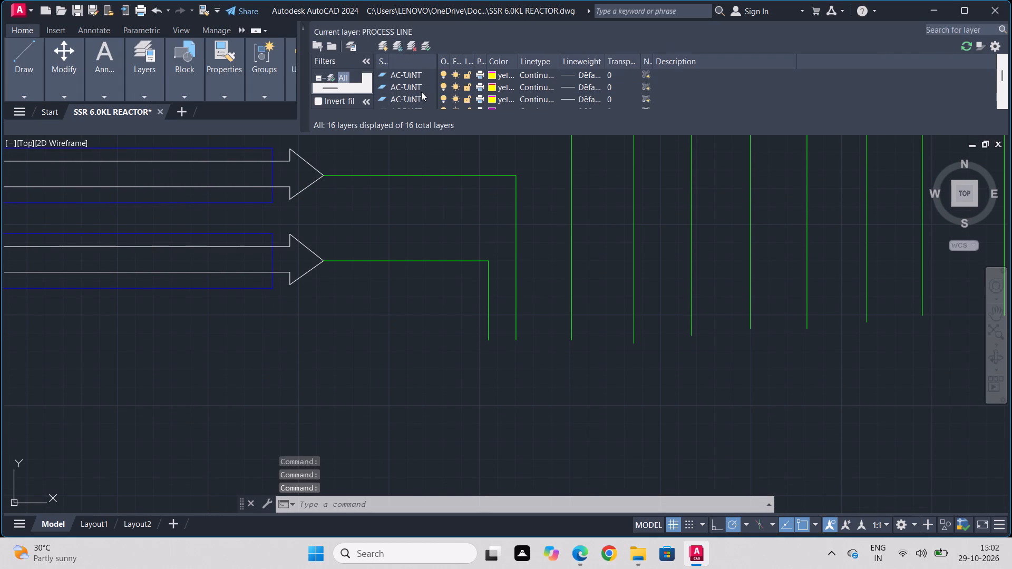
double_click(381, 99)
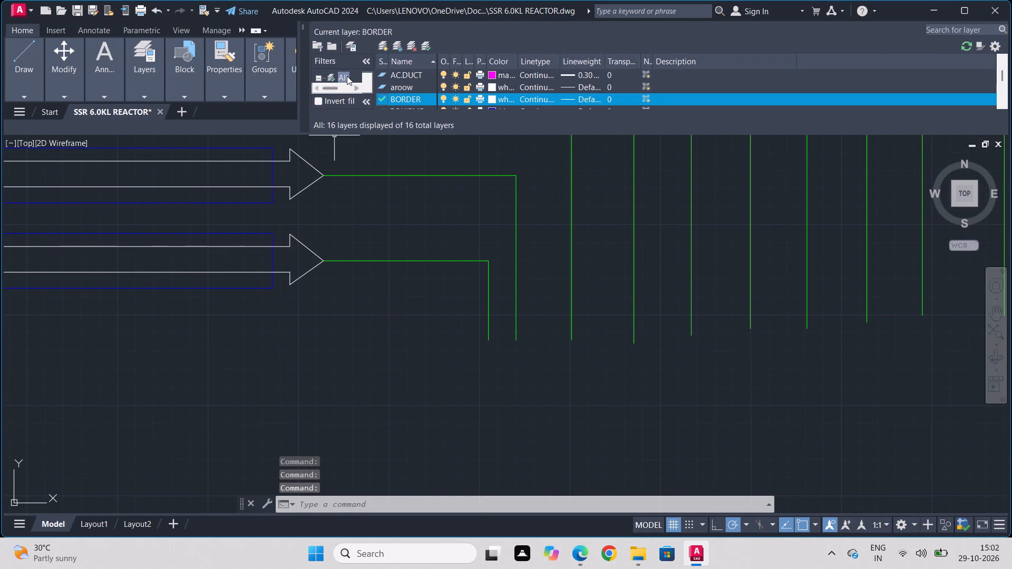
click(303, 27)
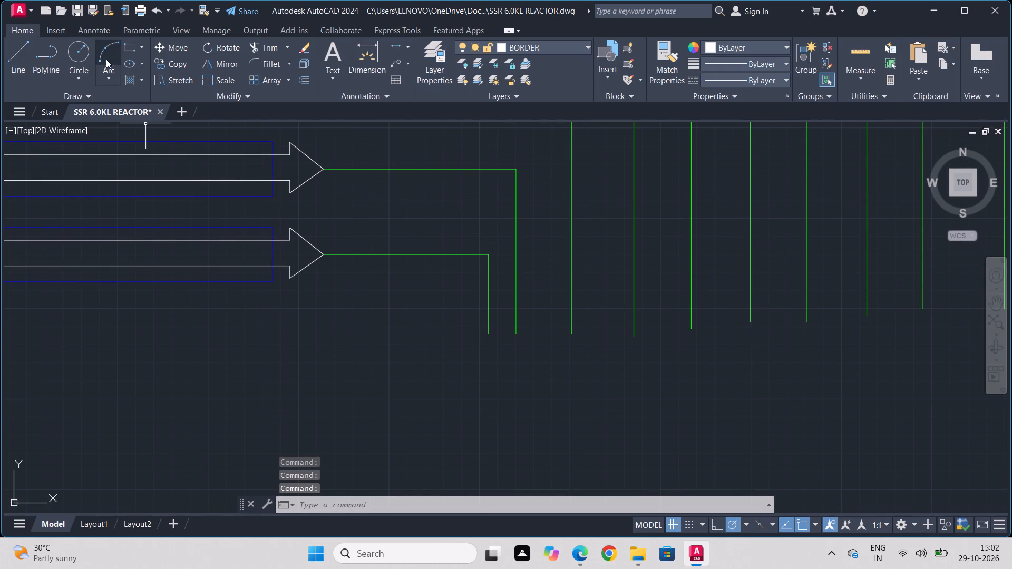
Draw a small upright rectangle about 155 units wide in the empty area beside the lower ends of the green vertical process lines.
click(129, 37)
middle_drag(479, 376, 565, 275)
scroll(480, 270, up, 1)
click(16, 31)
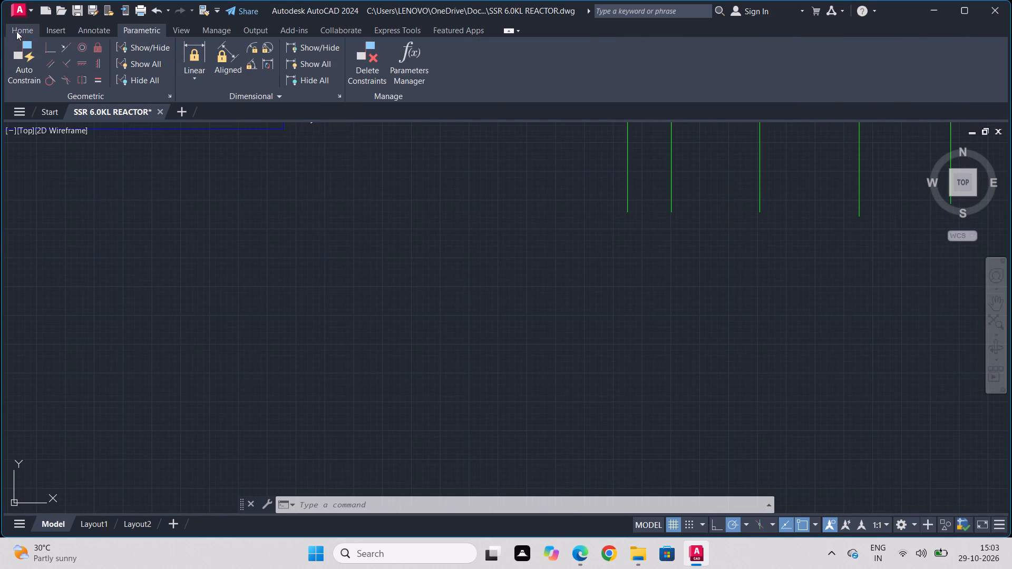
click(504, 174)
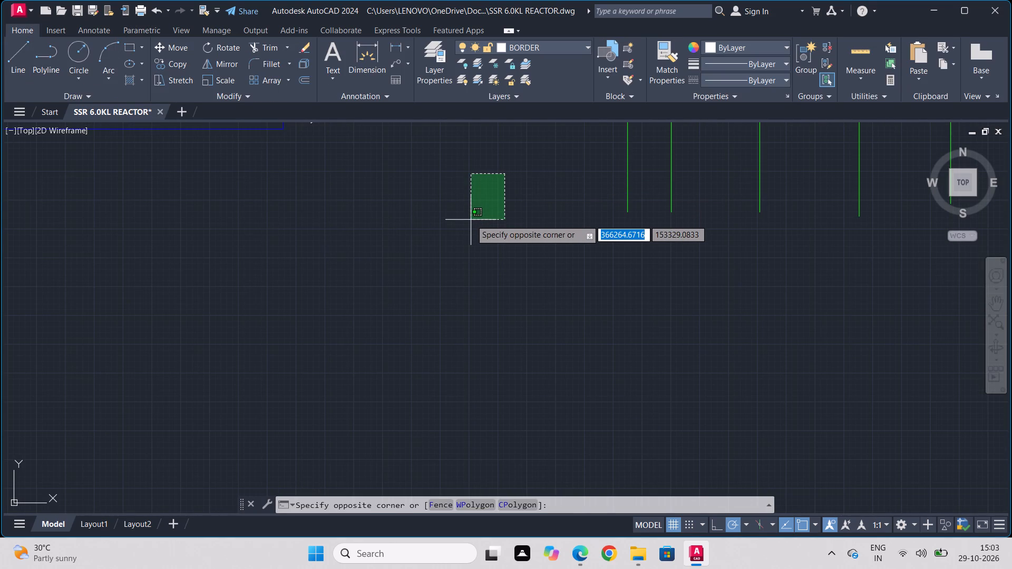
key(Escape)
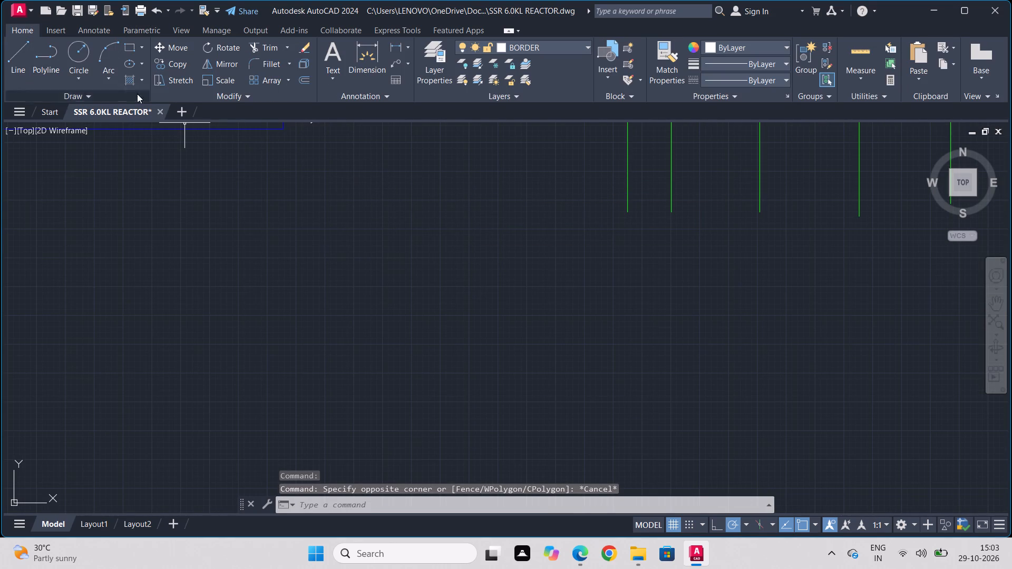
click(131, 53)
click(477, 169)
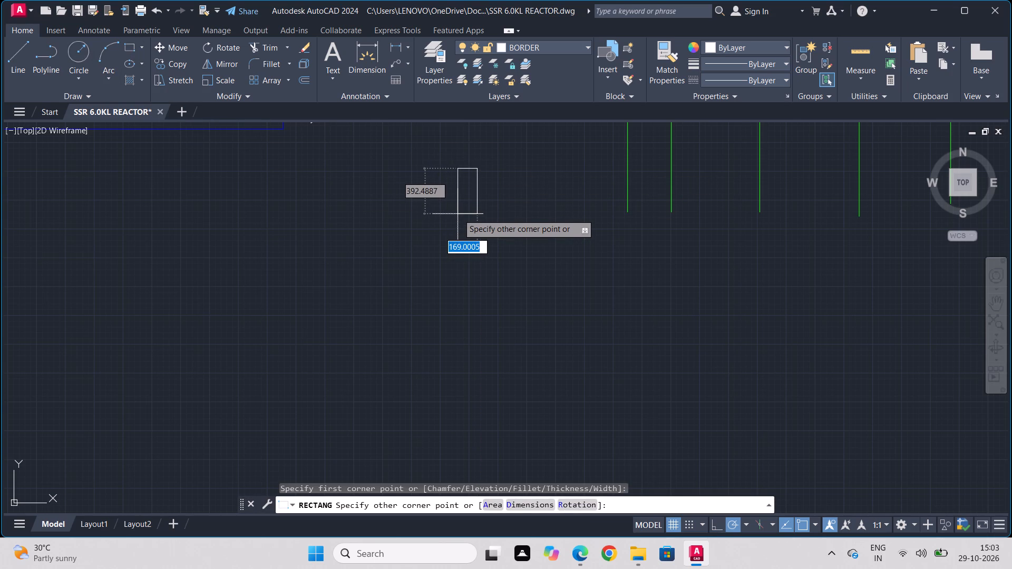
click(460, 205)
key(Escape)
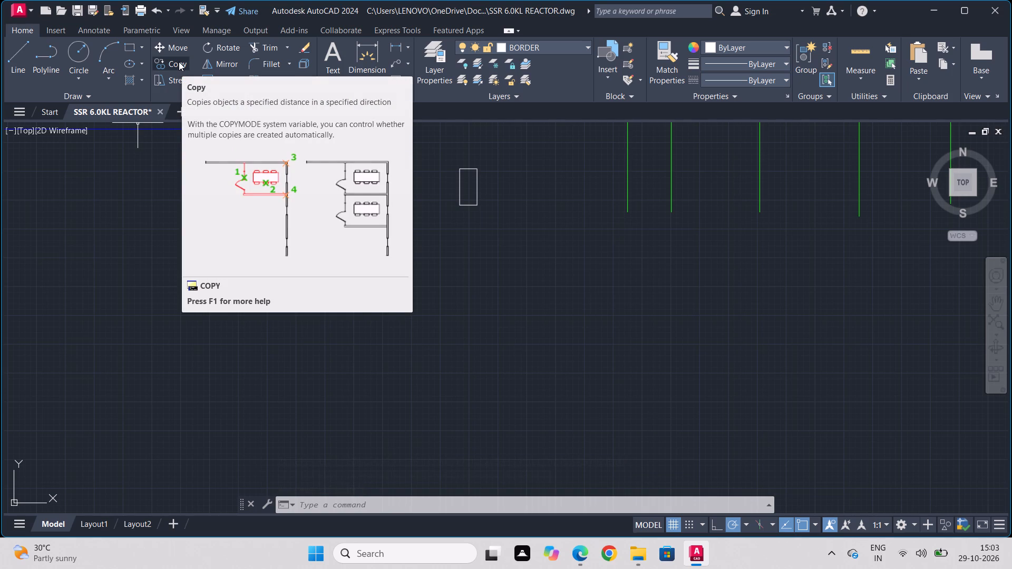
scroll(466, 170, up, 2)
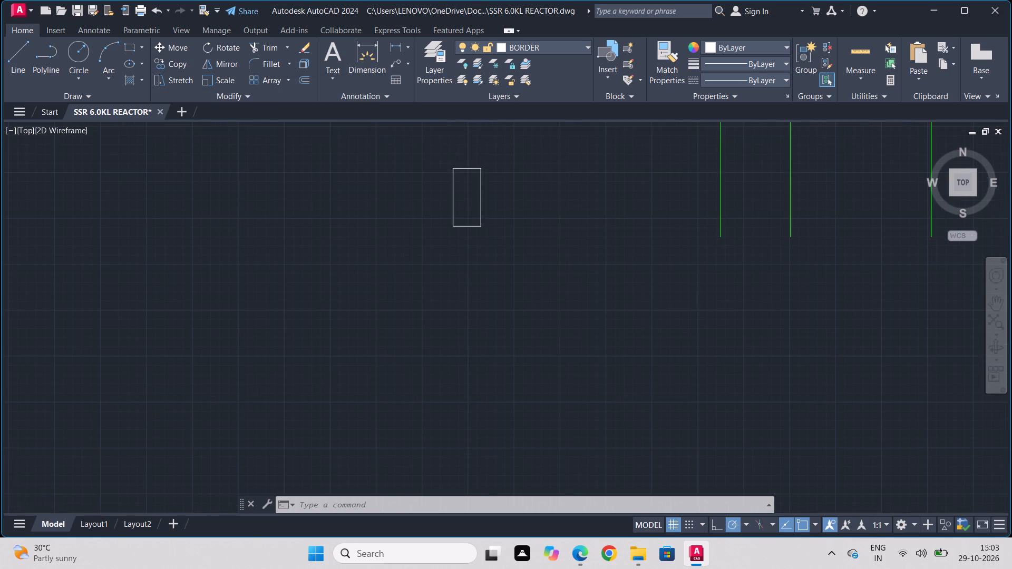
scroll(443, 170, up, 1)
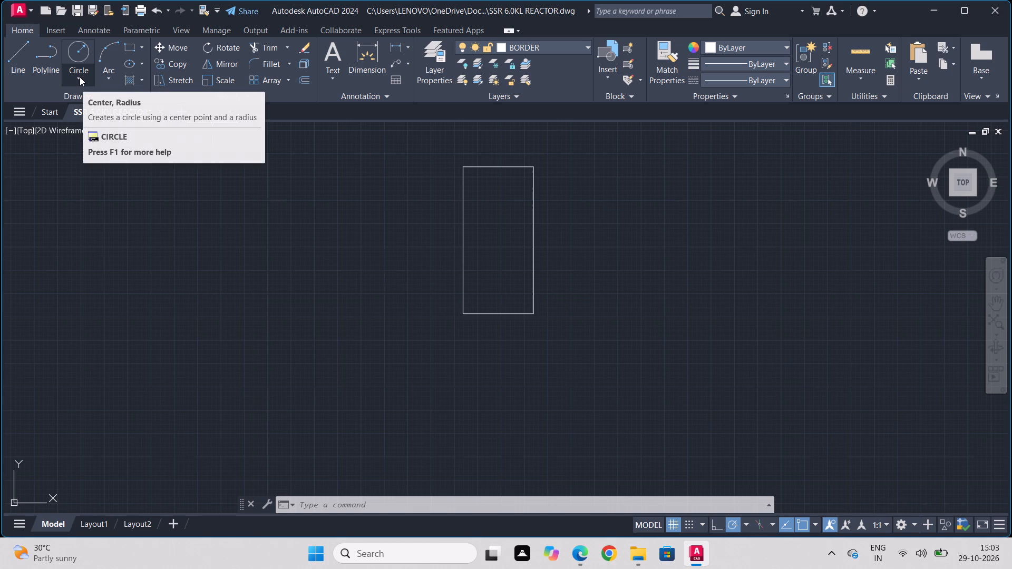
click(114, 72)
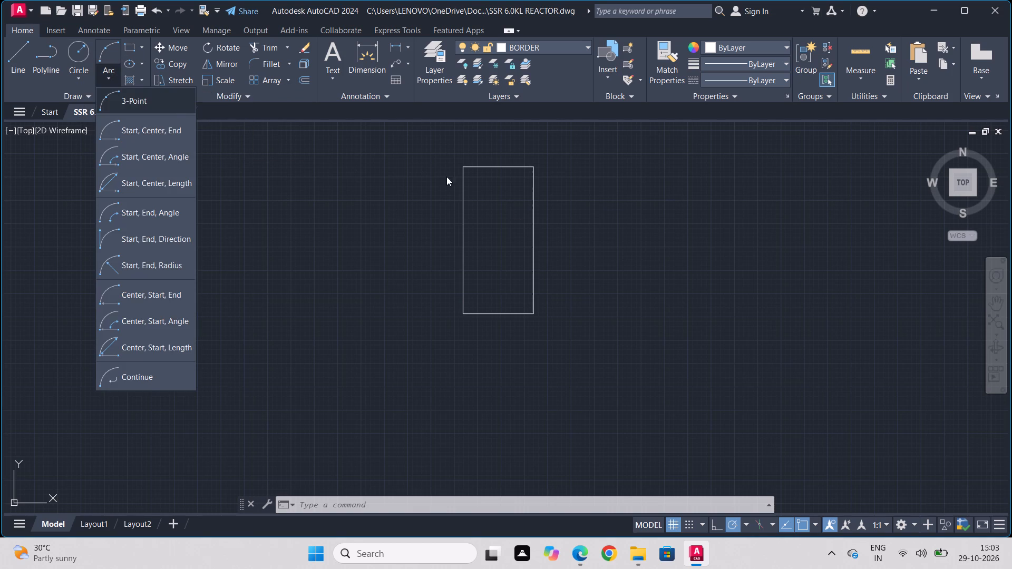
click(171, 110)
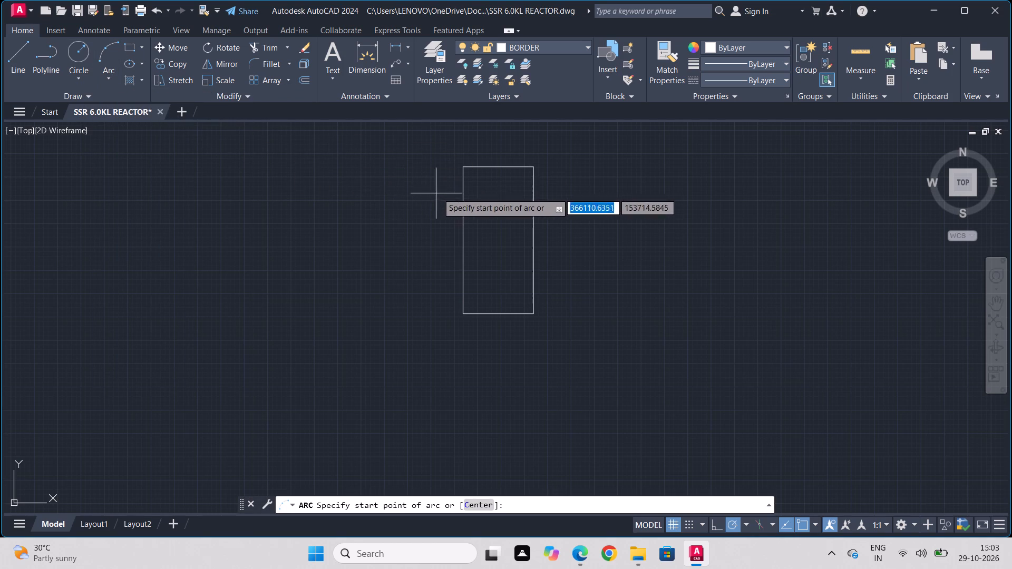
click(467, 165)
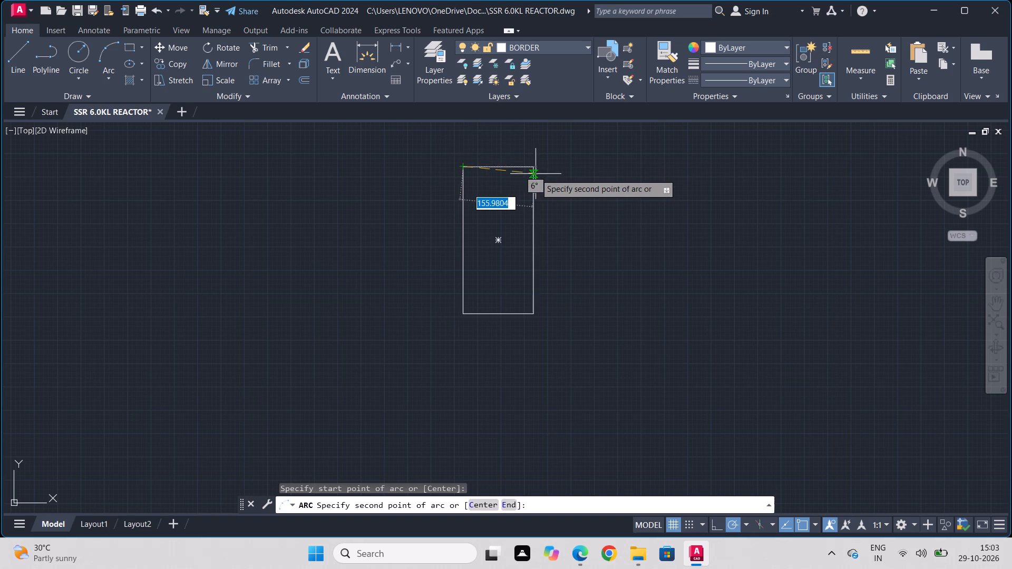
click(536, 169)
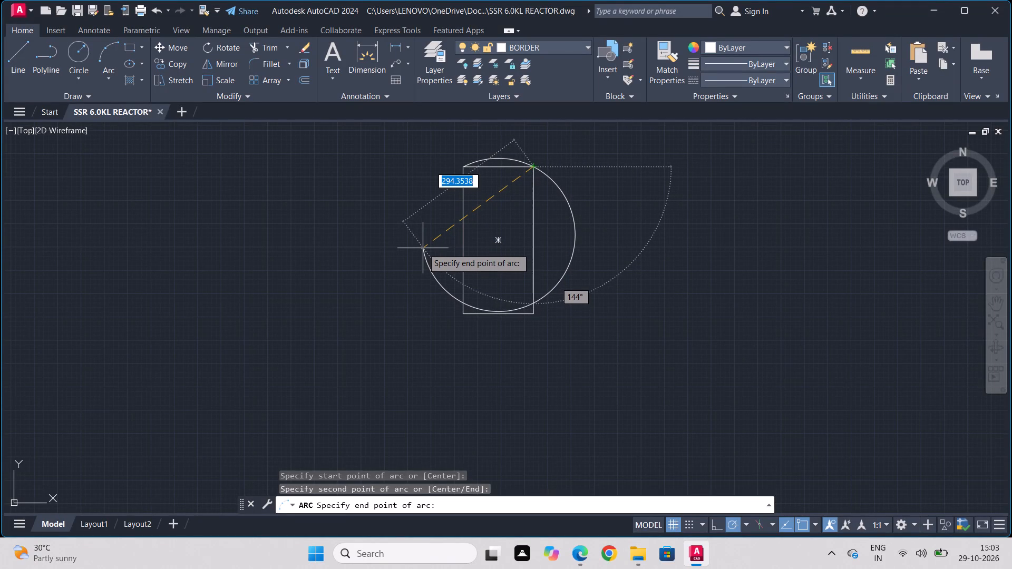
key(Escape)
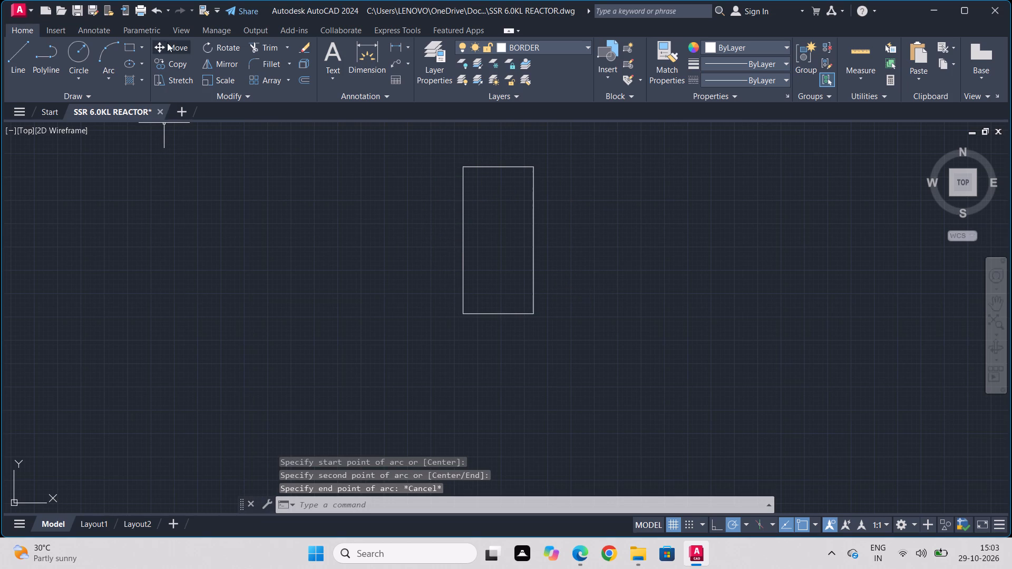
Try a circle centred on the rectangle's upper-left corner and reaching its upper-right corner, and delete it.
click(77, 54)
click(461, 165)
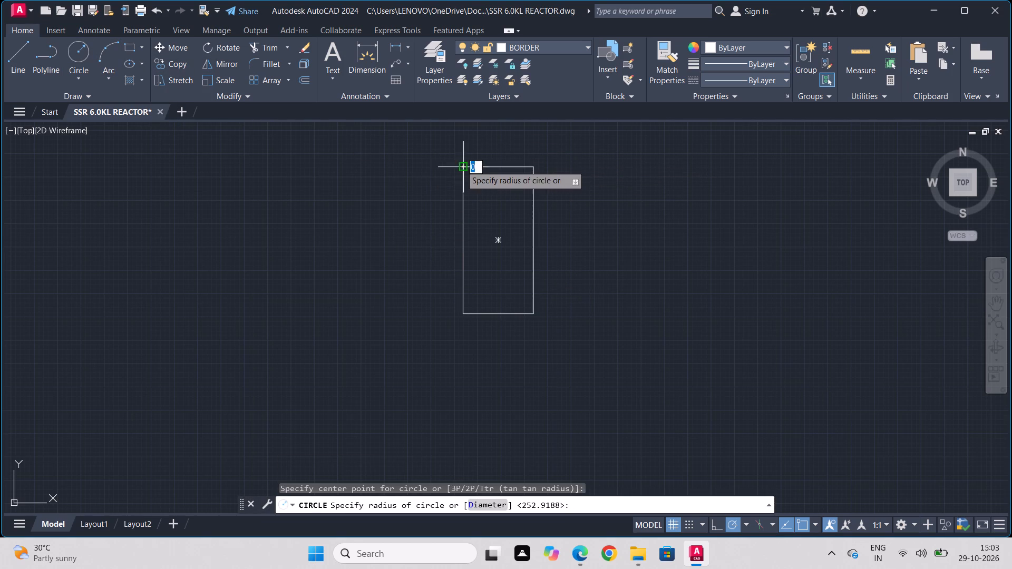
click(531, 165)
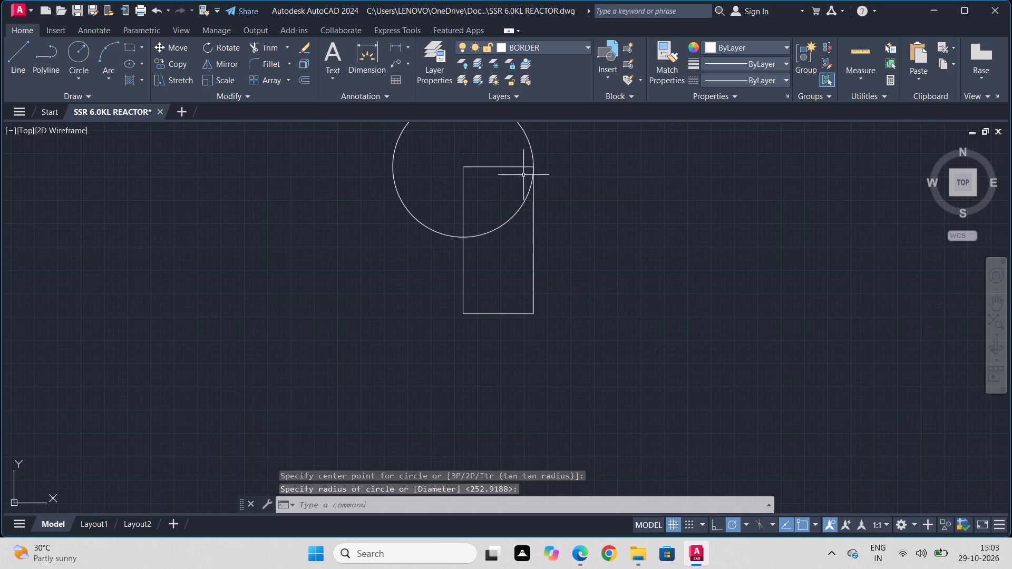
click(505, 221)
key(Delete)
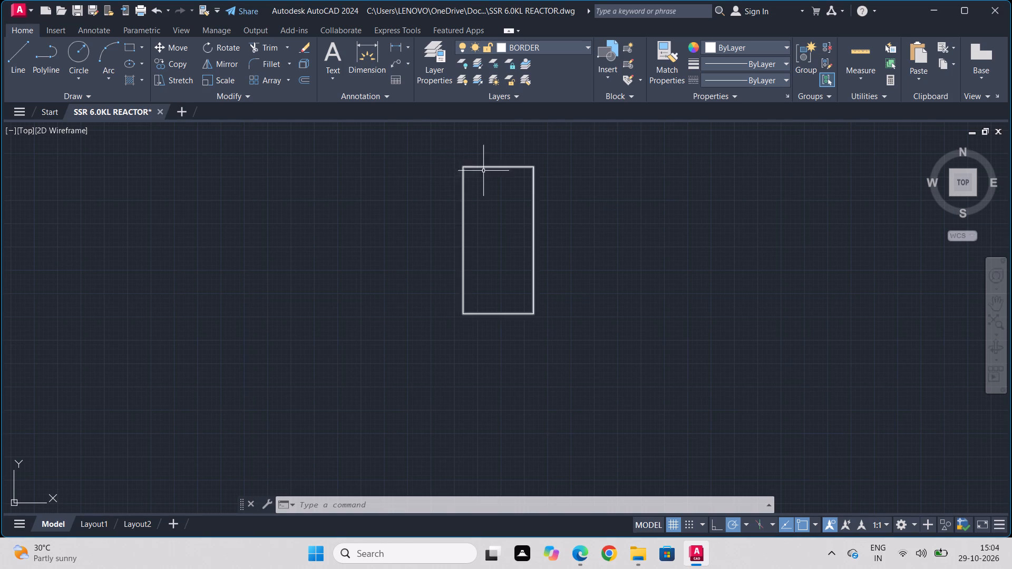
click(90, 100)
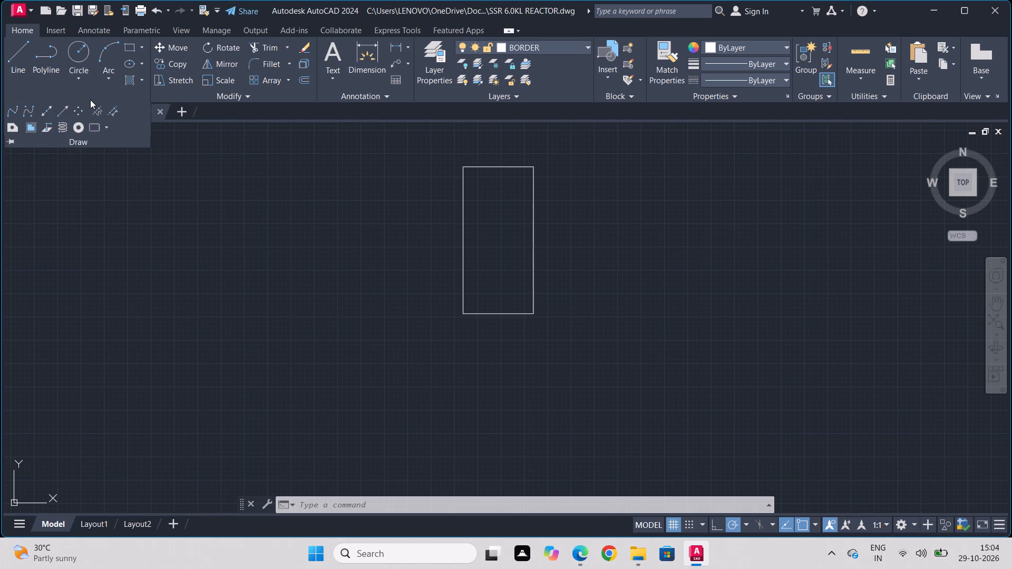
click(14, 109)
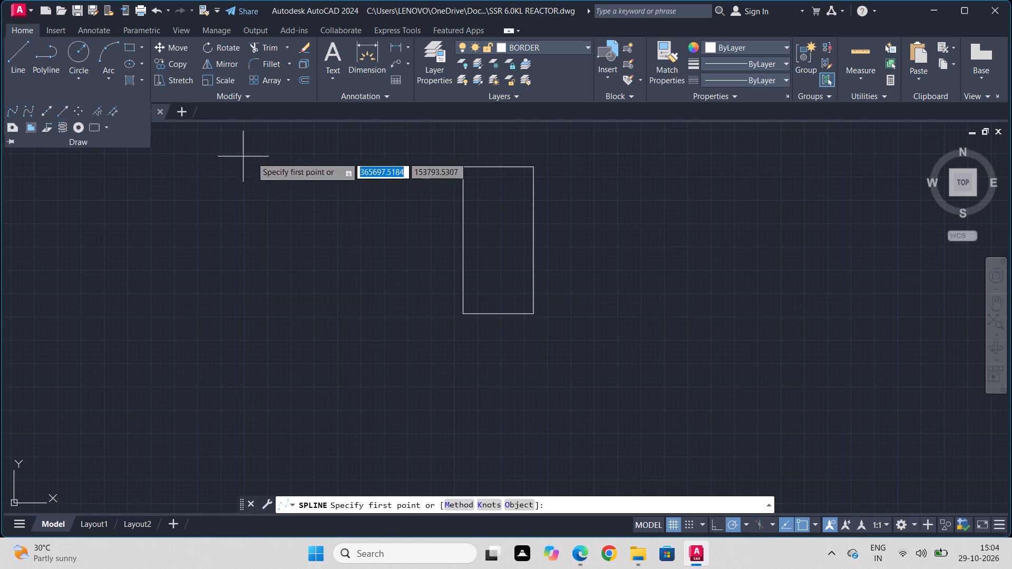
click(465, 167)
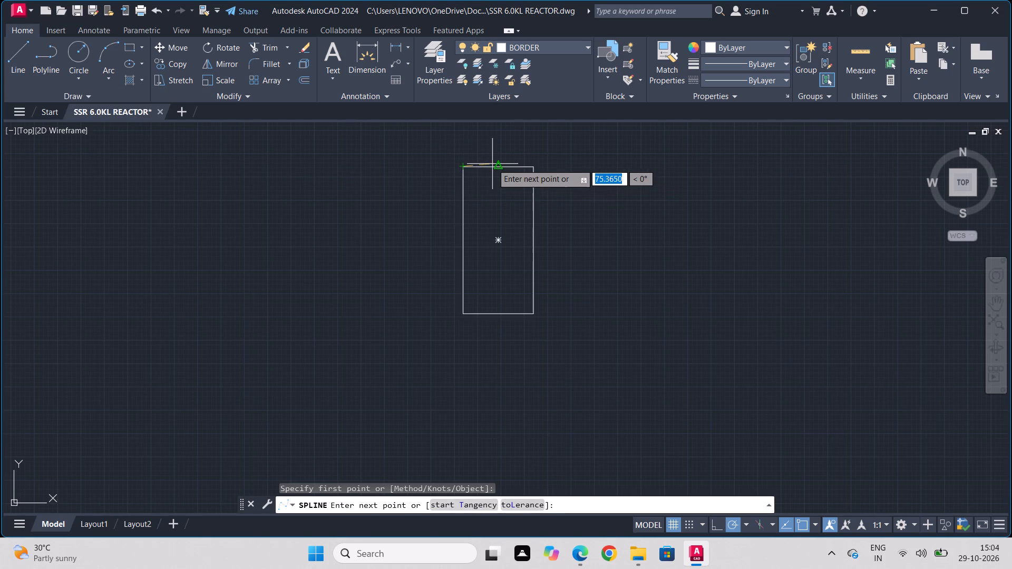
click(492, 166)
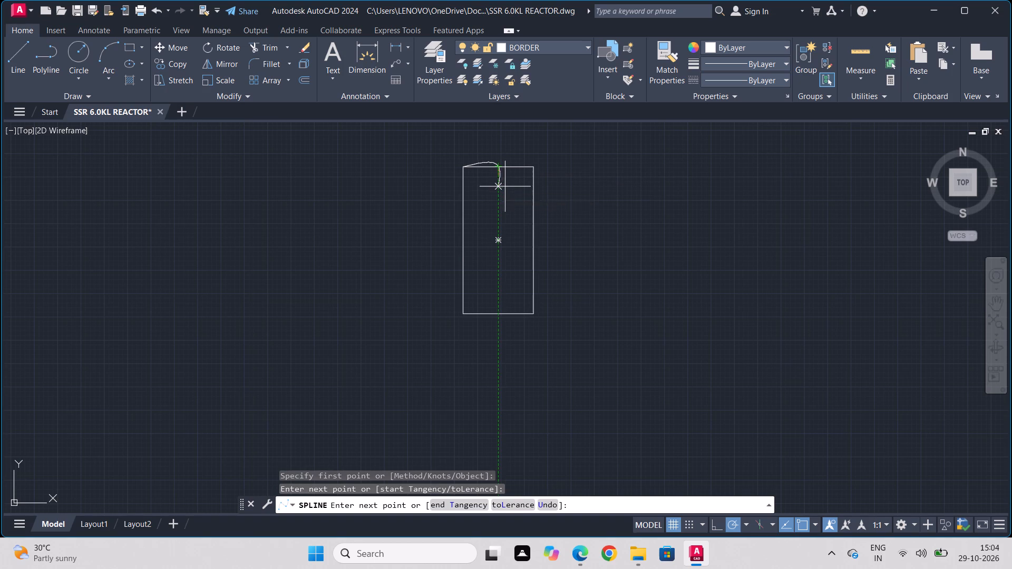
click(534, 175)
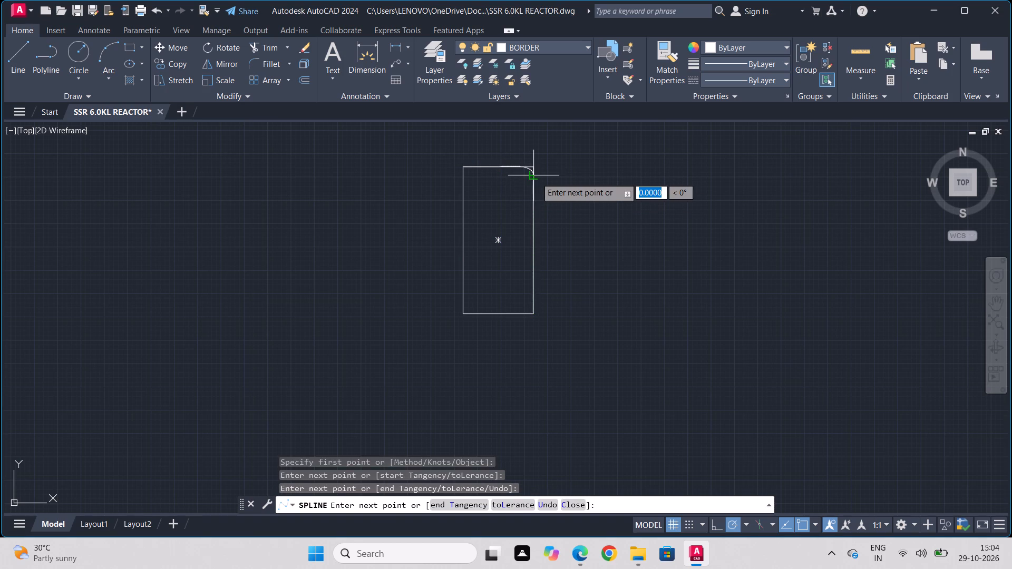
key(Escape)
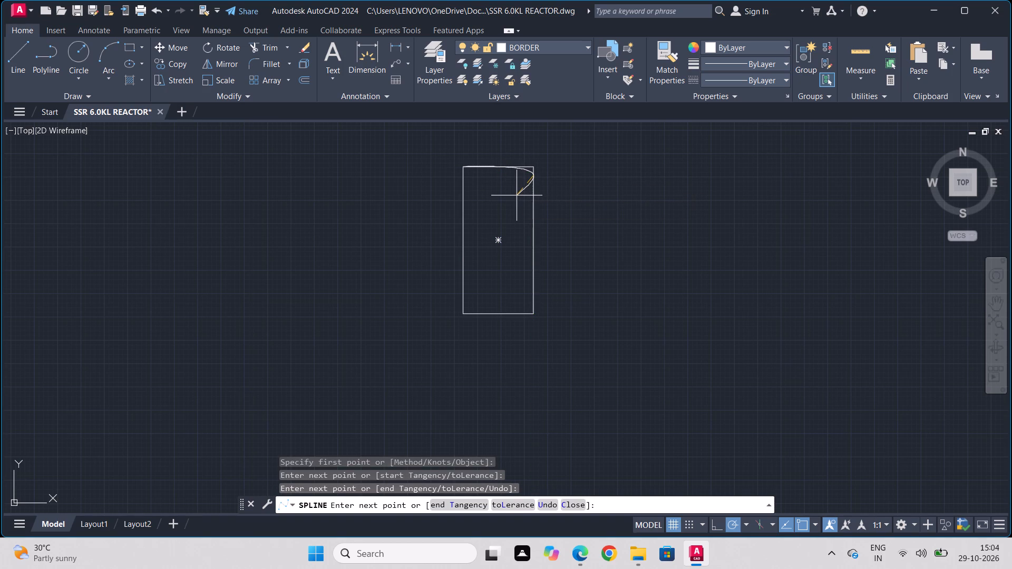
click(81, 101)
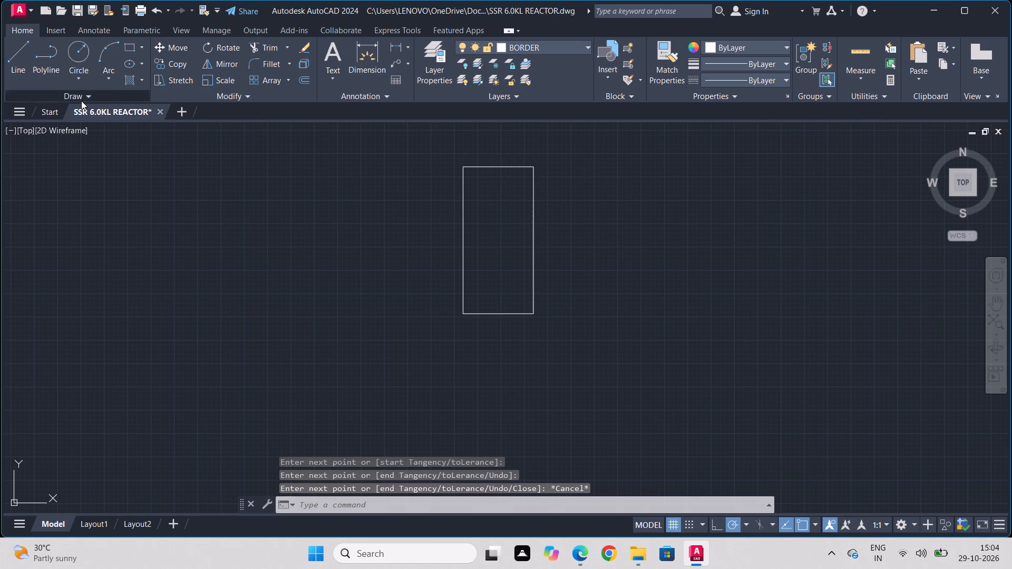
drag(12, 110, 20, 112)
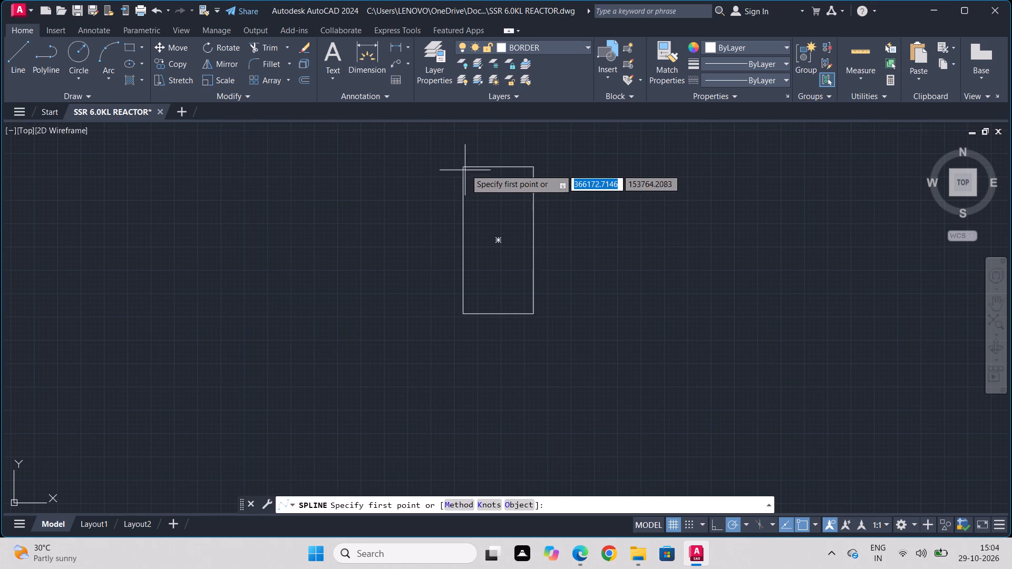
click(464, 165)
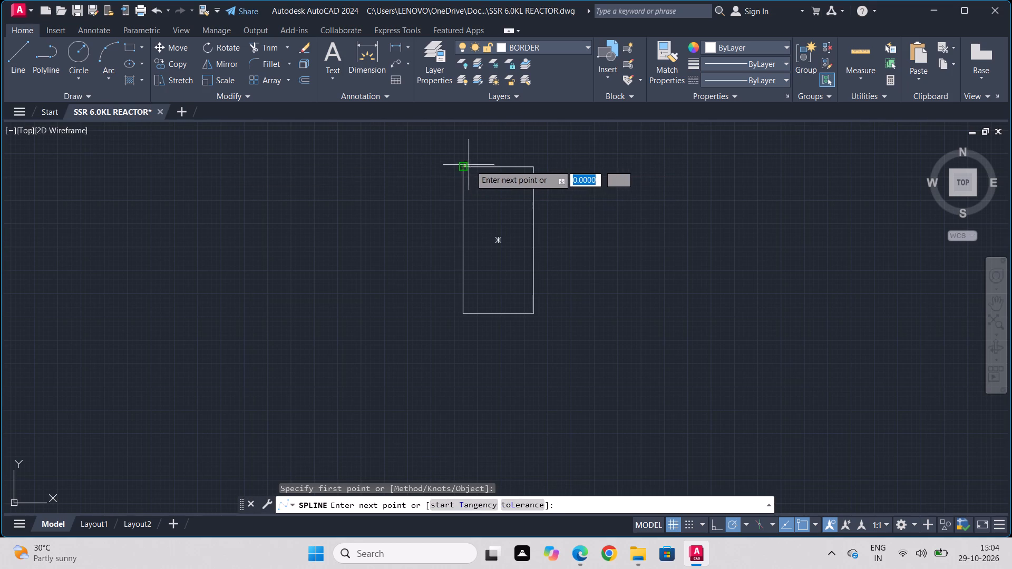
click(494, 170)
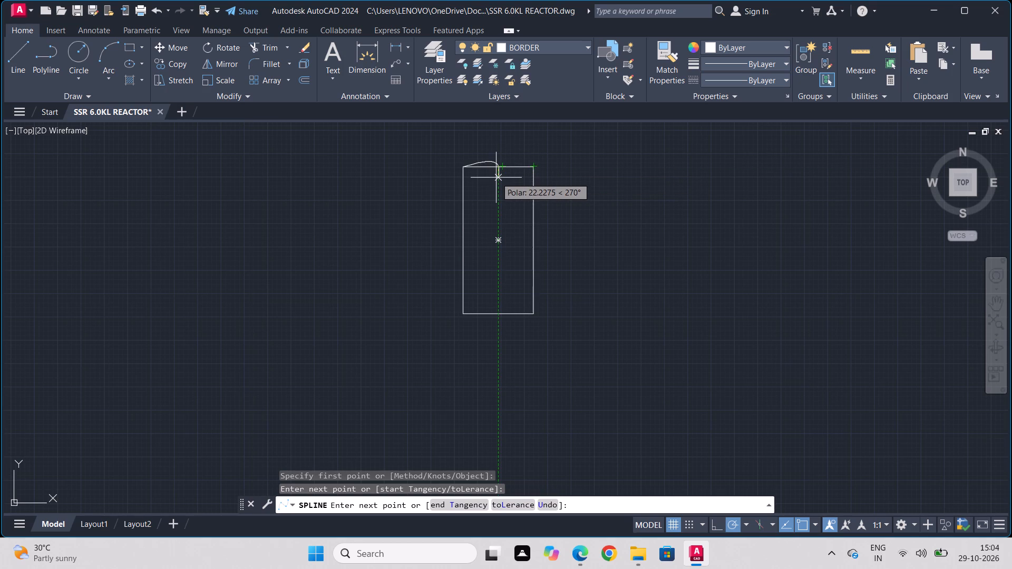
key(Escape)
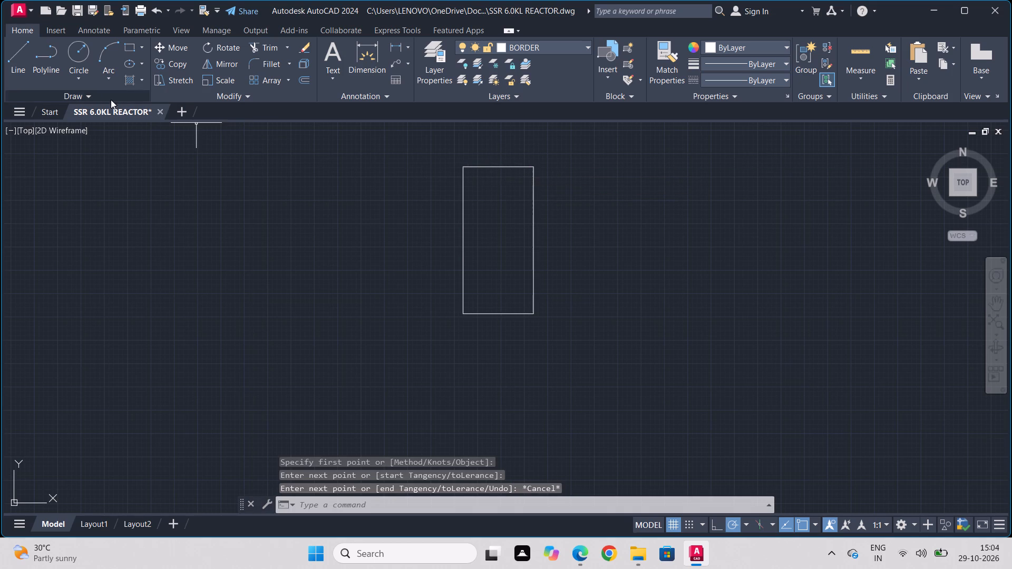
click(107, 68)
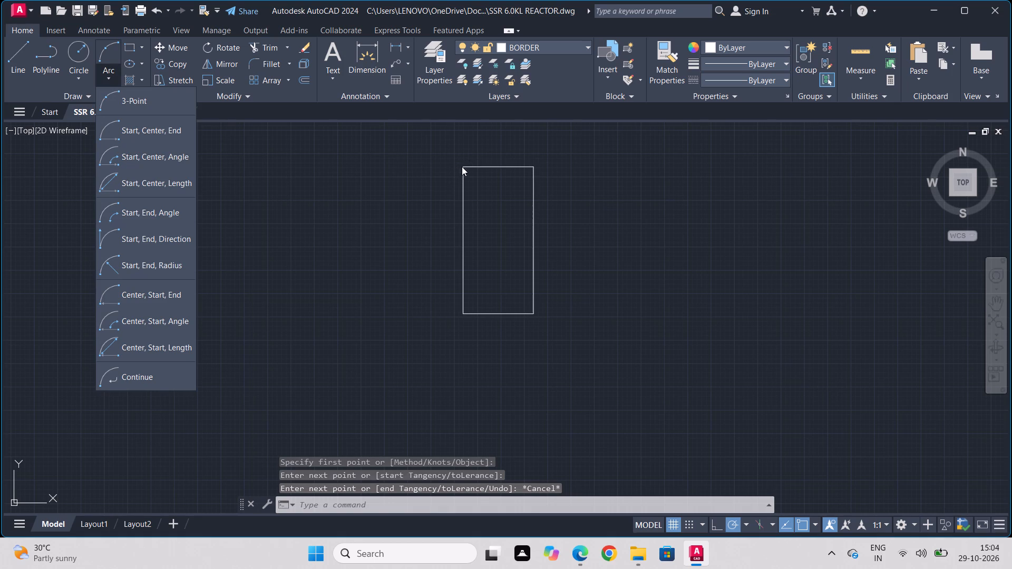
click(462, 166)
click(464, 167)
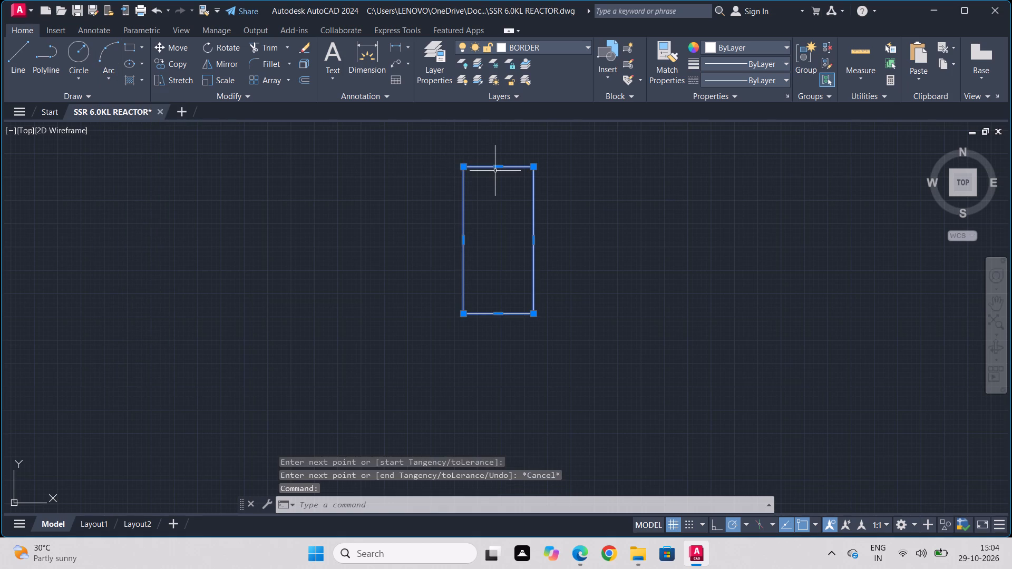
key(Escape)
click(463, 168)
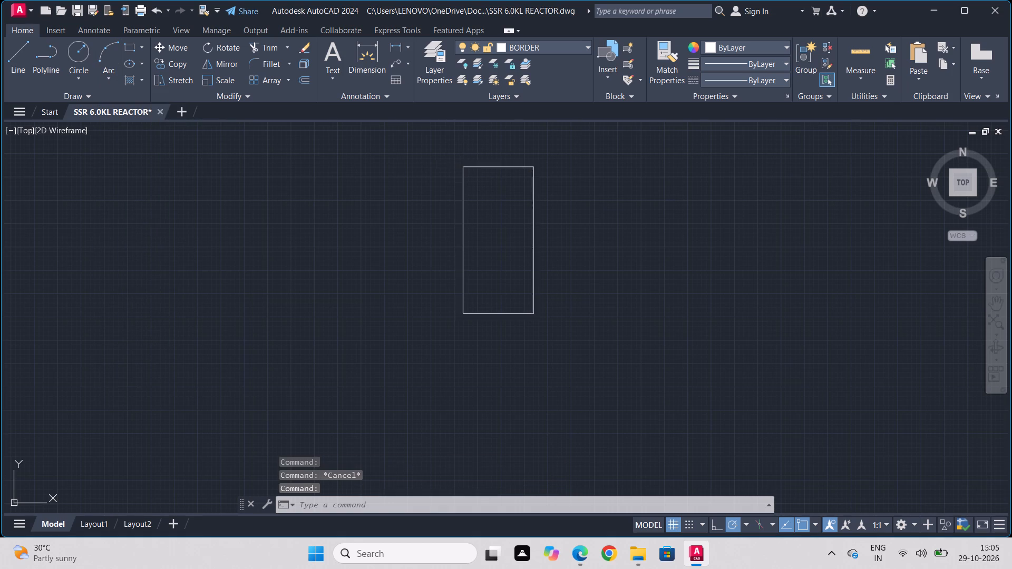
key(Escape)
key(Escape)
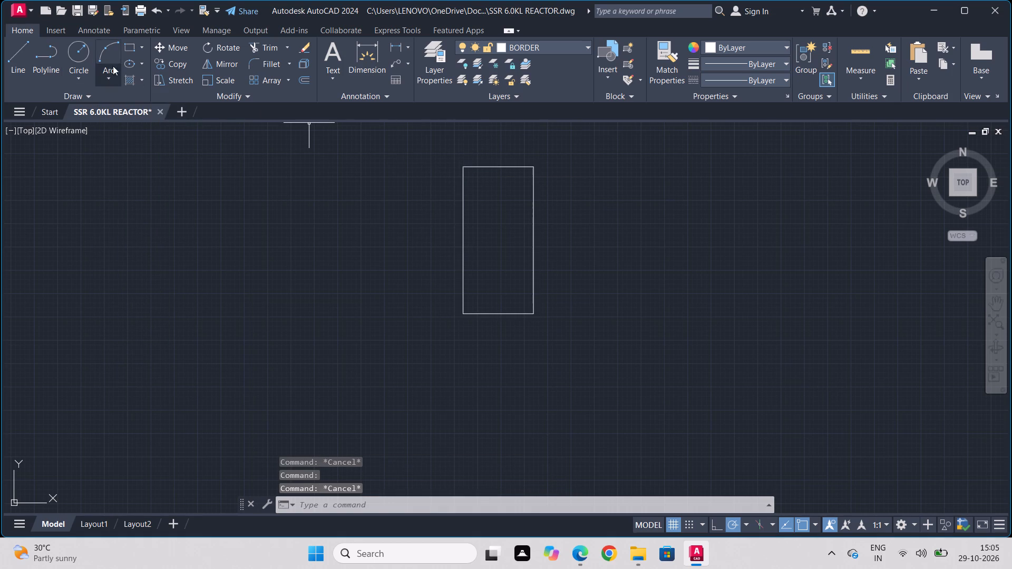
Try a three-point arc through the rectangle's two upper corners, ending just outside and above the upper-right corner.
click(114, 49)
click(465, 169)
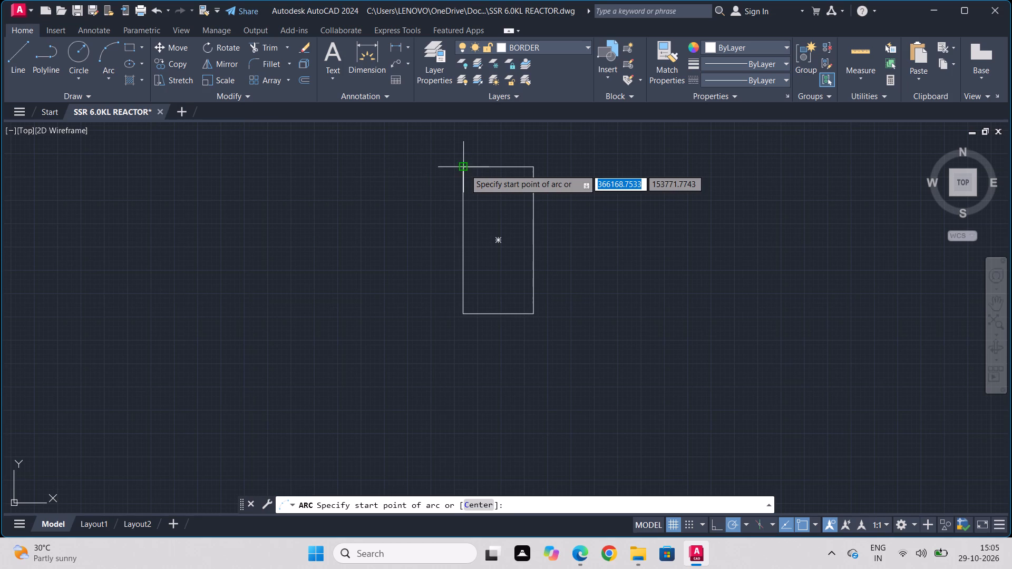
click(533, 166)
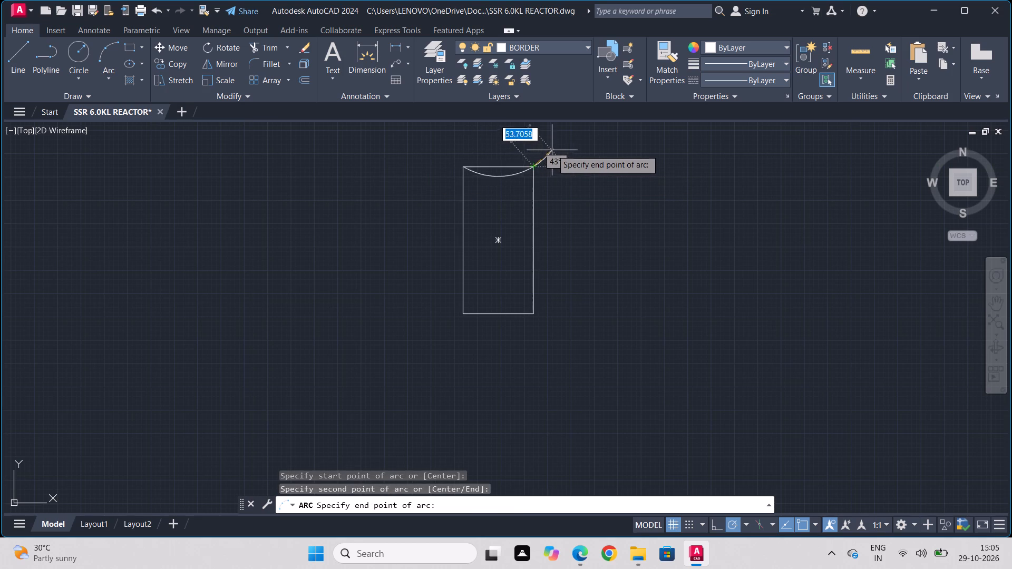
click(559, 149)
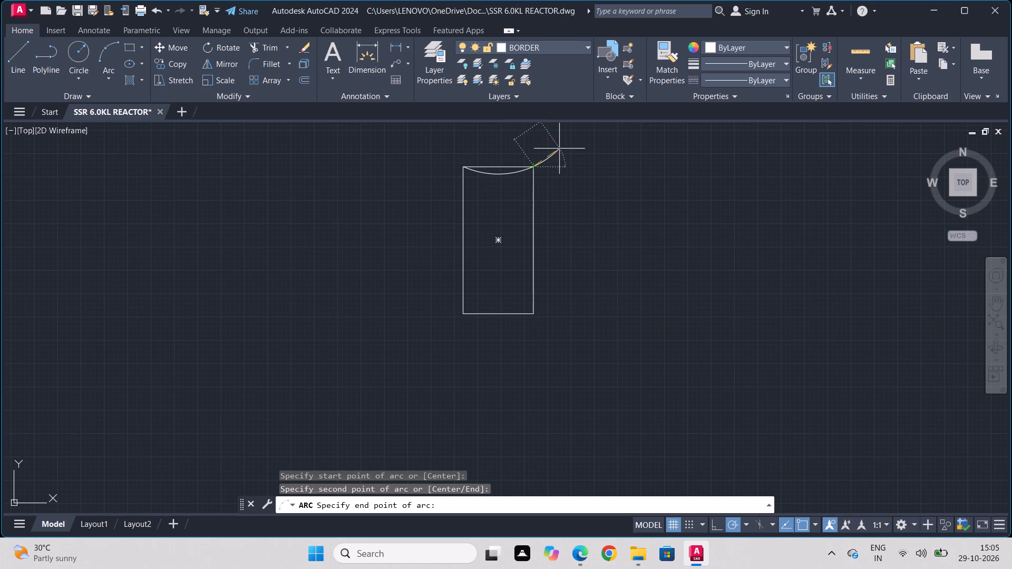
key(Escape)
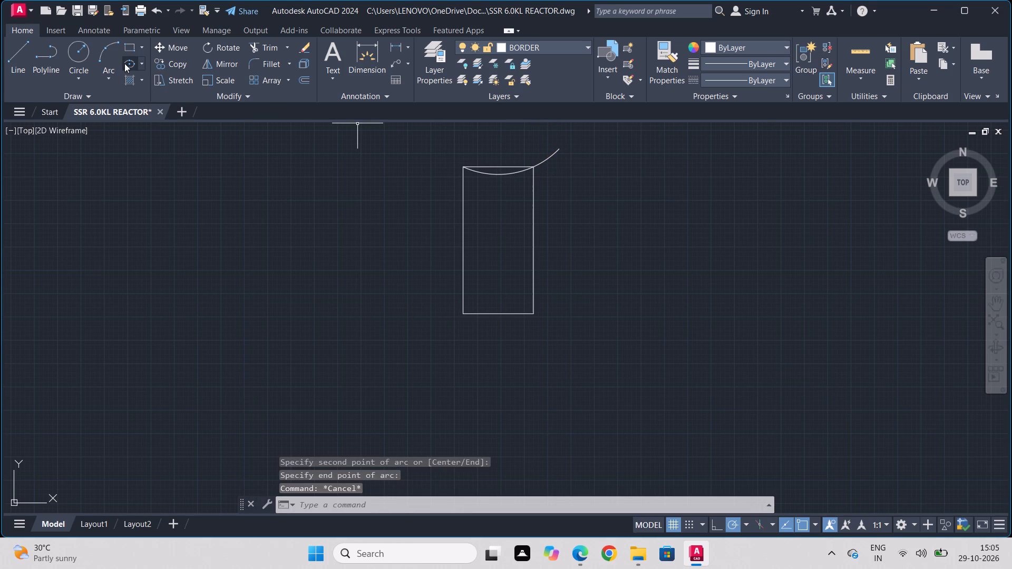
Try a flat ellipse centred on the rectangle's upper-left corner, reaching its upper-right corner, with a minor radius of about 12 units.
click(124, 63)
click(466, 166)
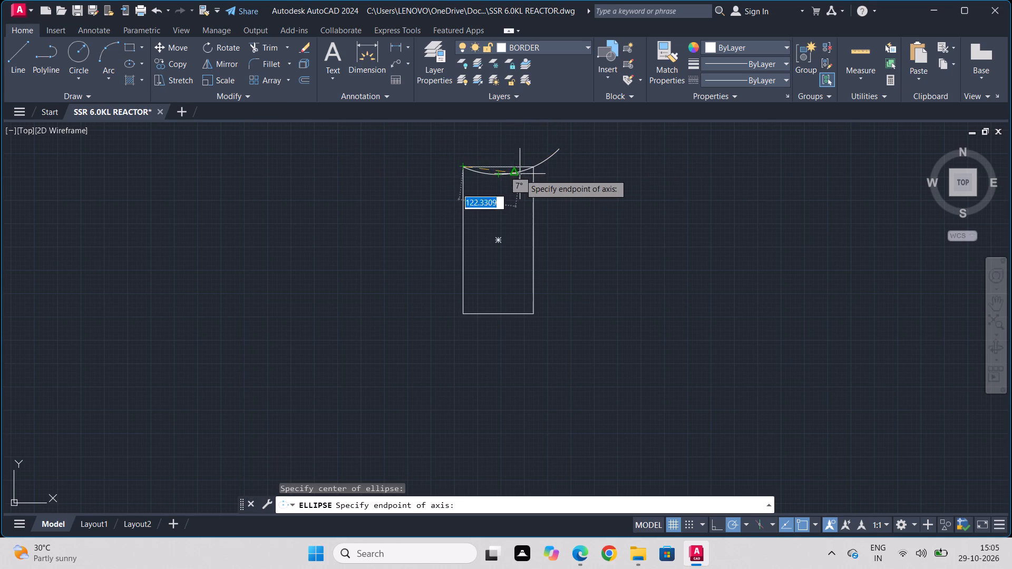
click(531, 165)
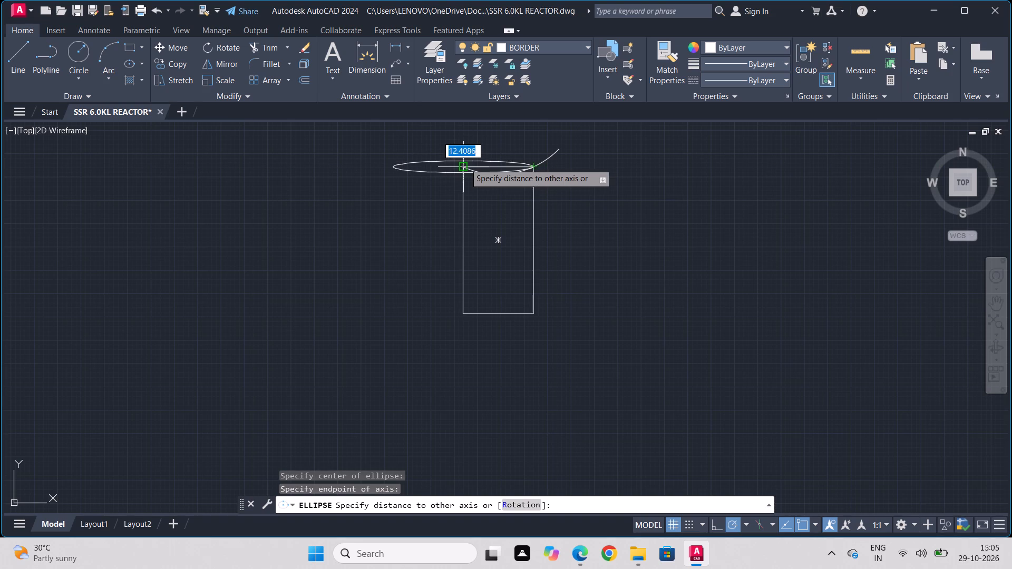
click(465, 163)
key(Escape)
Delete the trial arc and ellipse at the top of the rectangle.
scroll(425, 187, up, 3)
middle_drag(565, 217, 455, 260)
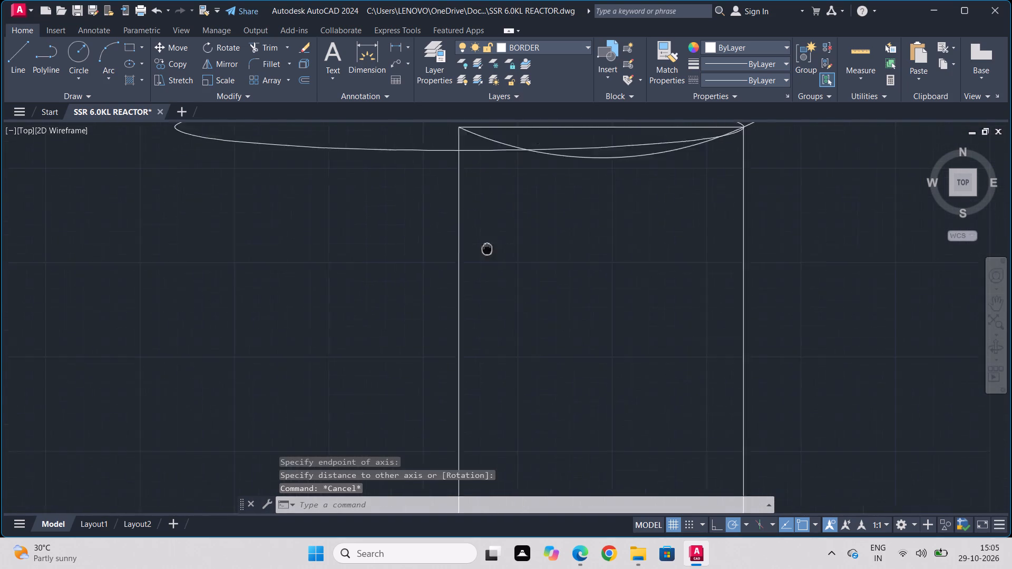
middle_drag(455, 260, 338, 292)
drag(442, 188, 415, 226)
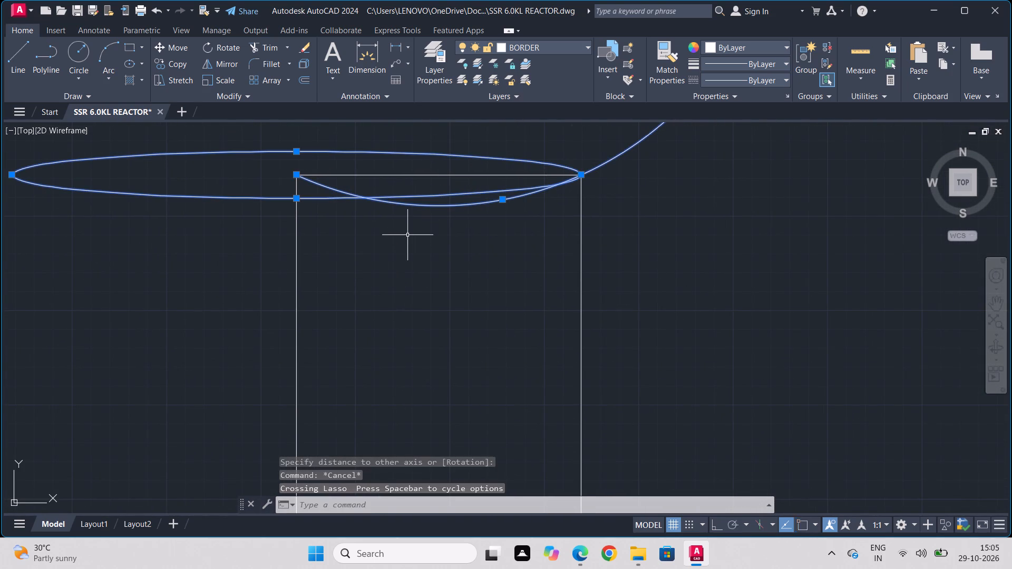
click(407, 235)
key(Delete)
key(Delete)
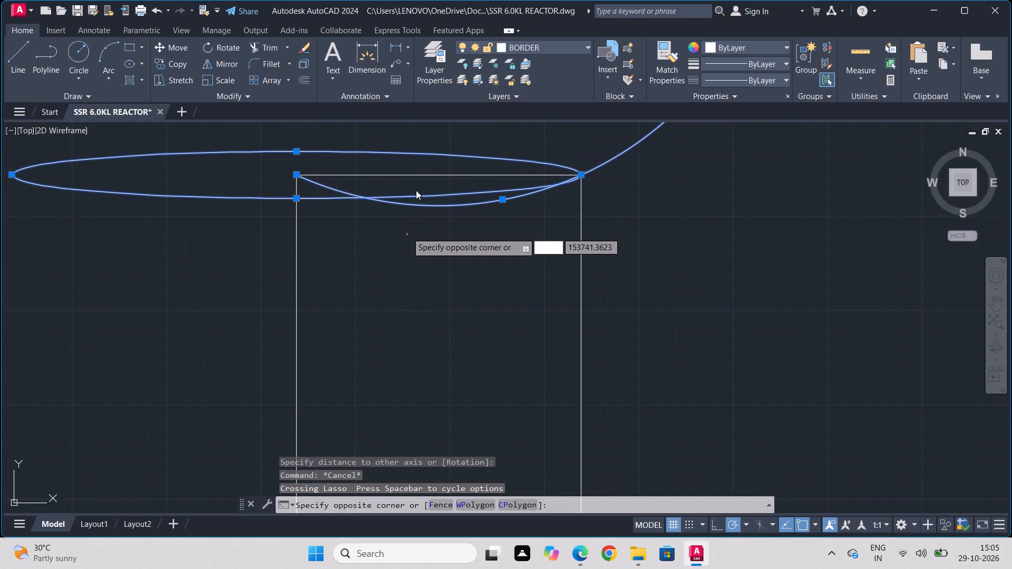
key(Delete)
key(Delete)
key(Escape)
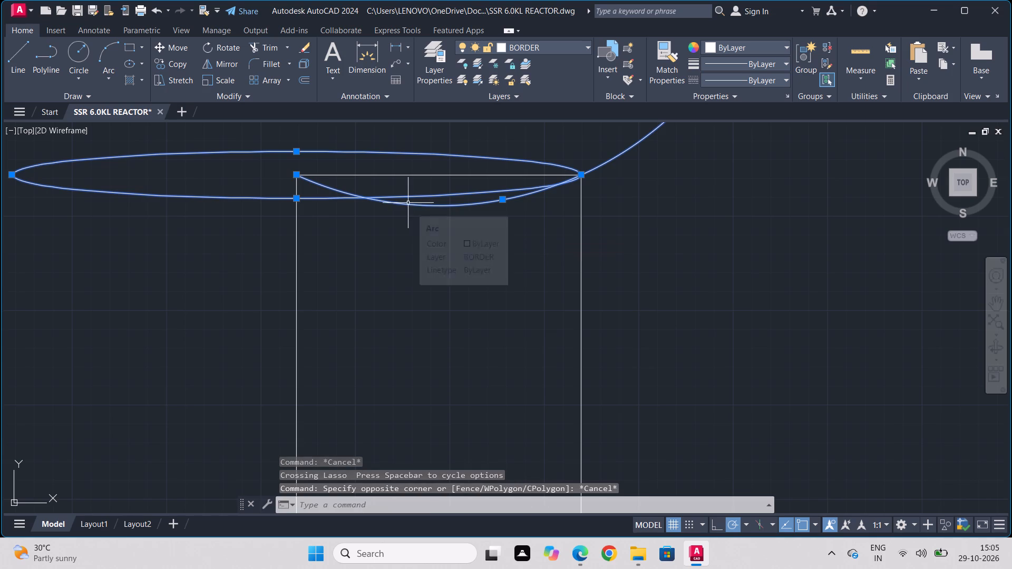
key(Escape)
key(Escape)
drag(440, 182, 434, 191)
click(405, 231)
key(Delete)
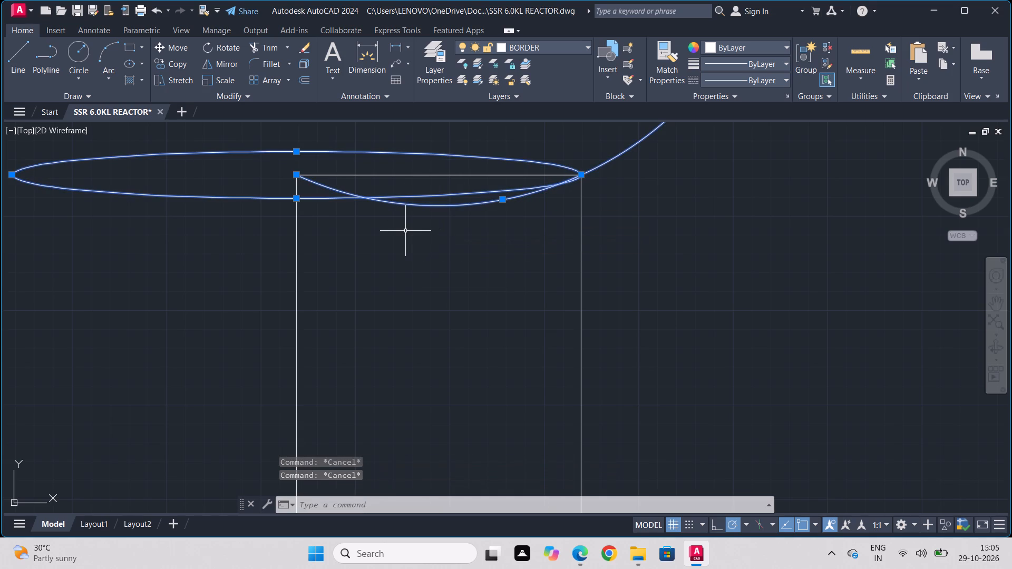
Draw a sloping polyline about 76 units long from the rectangle's top-edge midpoint to its right edge, about 35 units below the corner.
scroll(397, 237, down, 3)
middle_drag(374, 270, 404, 200)
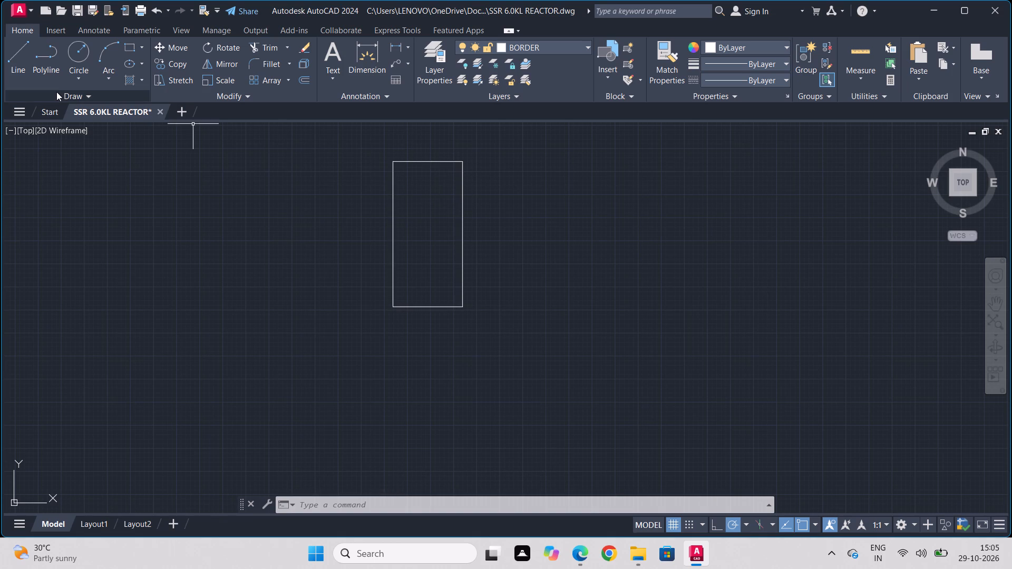
click(44, 64)
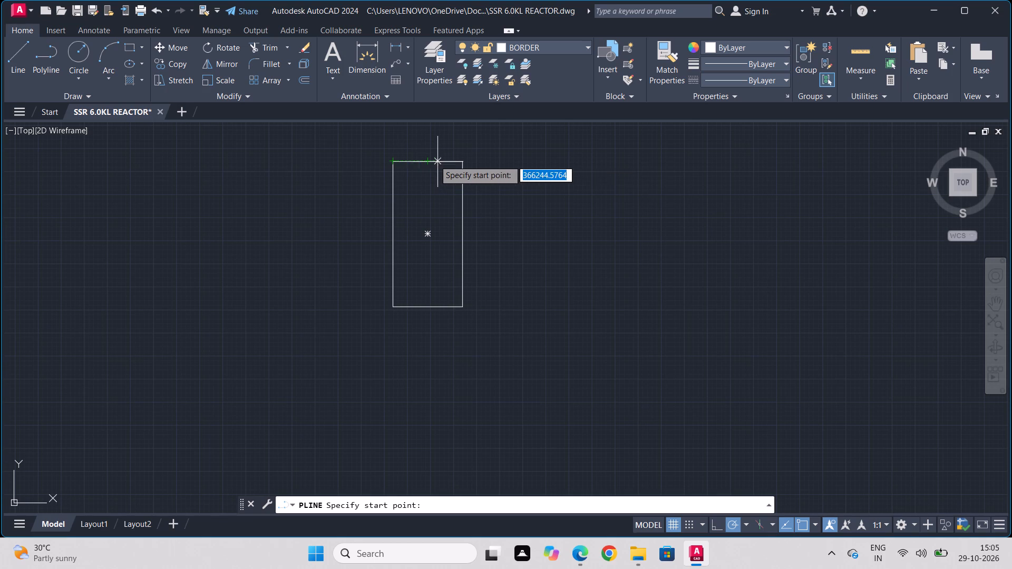
click(434, 160)
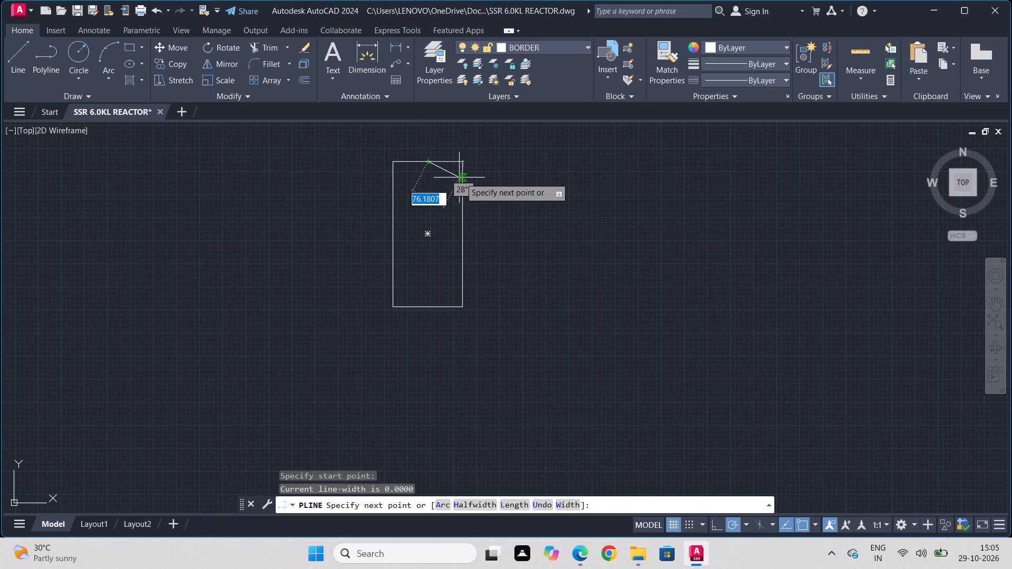
click(460, 178)
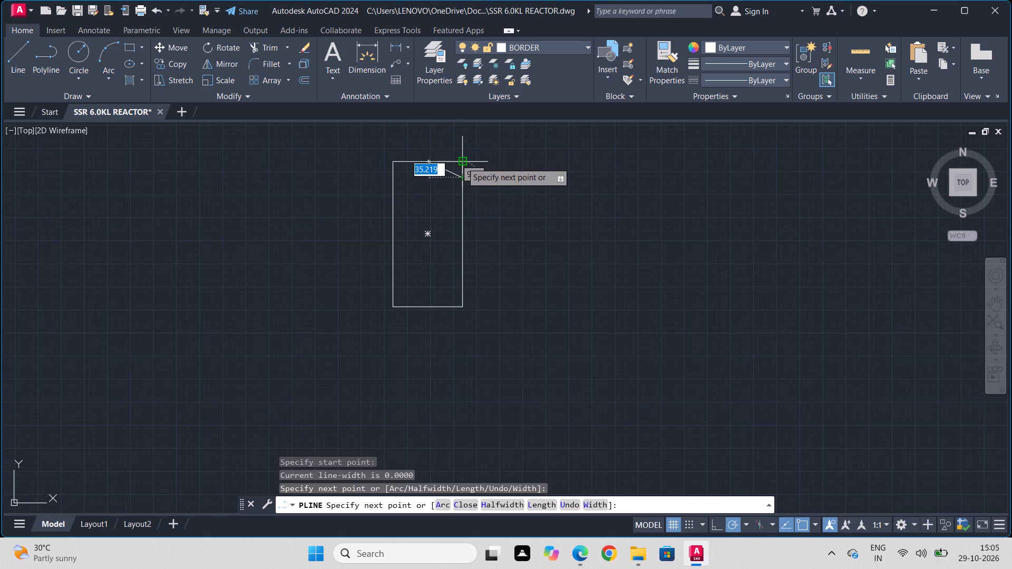
key(Escape)
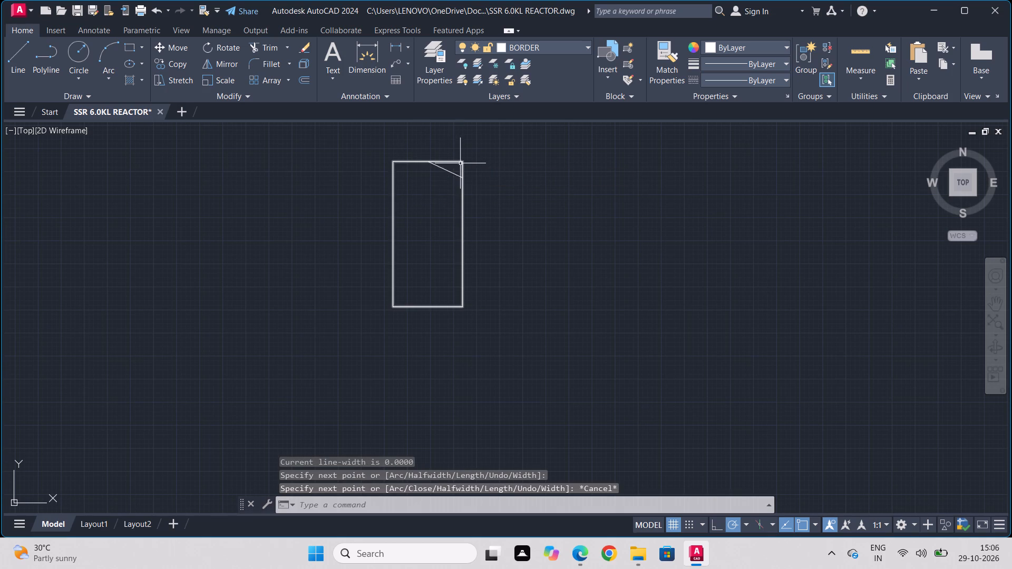
Draw a three-point arc from the rectangle's upper-left corner through the top-edge midpoint, ending about 64 units past it inside the rectangle.
click(105, 60)
drag(392, 164, 402, 166)
click(430, 163)
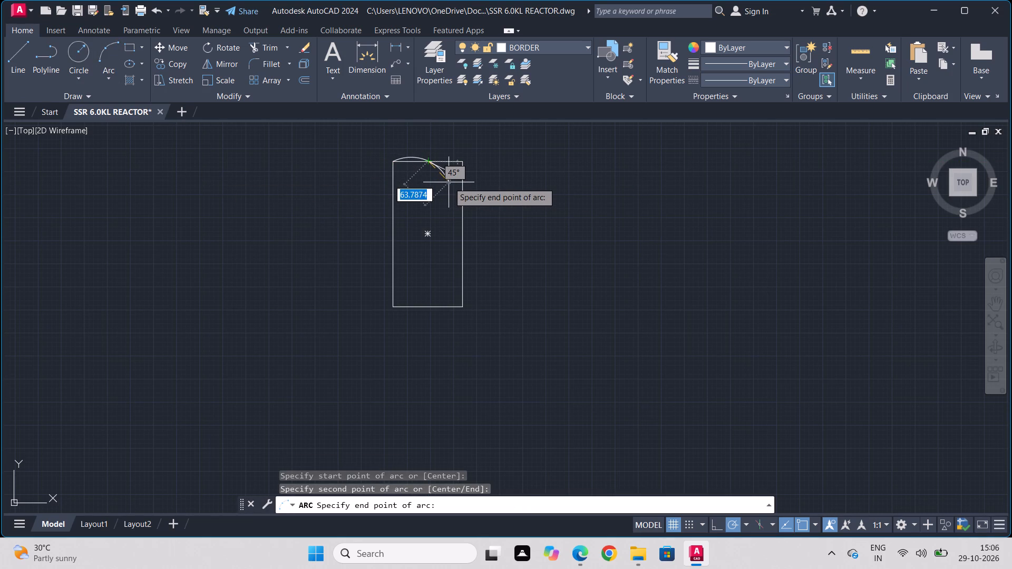
click(449, 182)
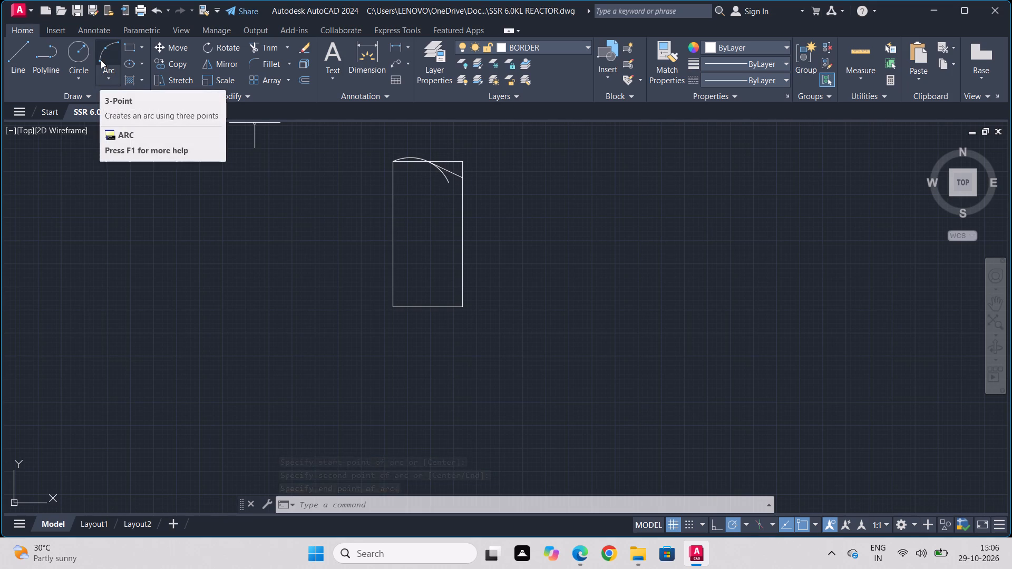
Draw a three-point arc from the top-edge midpoint through the sloping line's lower end, ending about 32 units outside the right edge.
click(101, 60)
scroll(439, 160, up, 2)
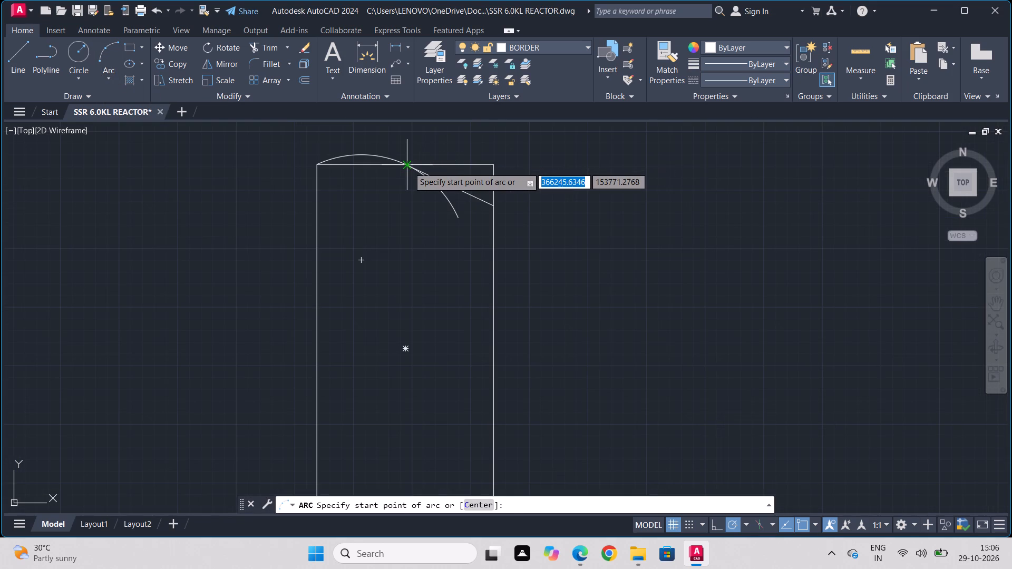
click(408, 167)
click(493, 209)
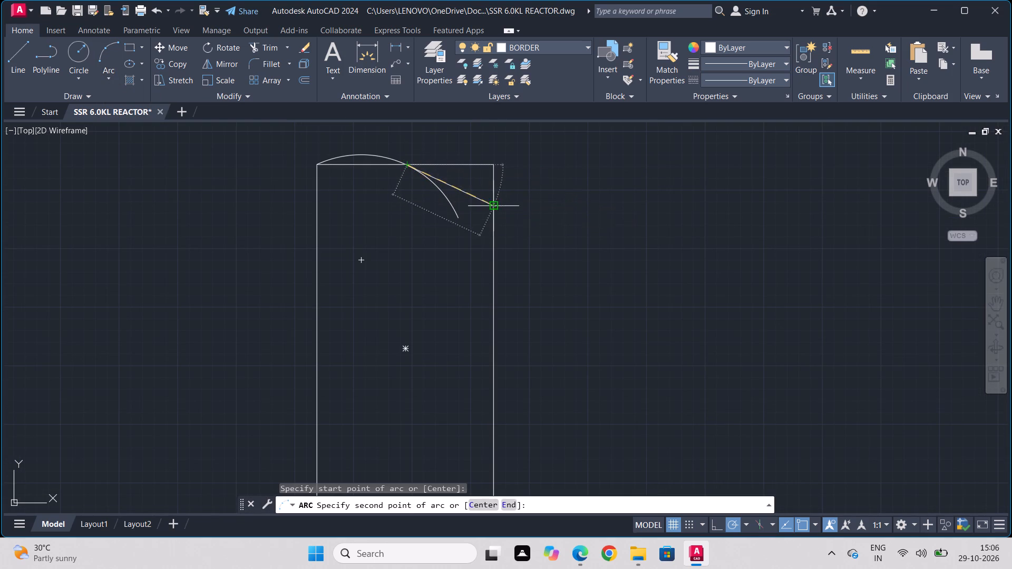
click(531, 200)
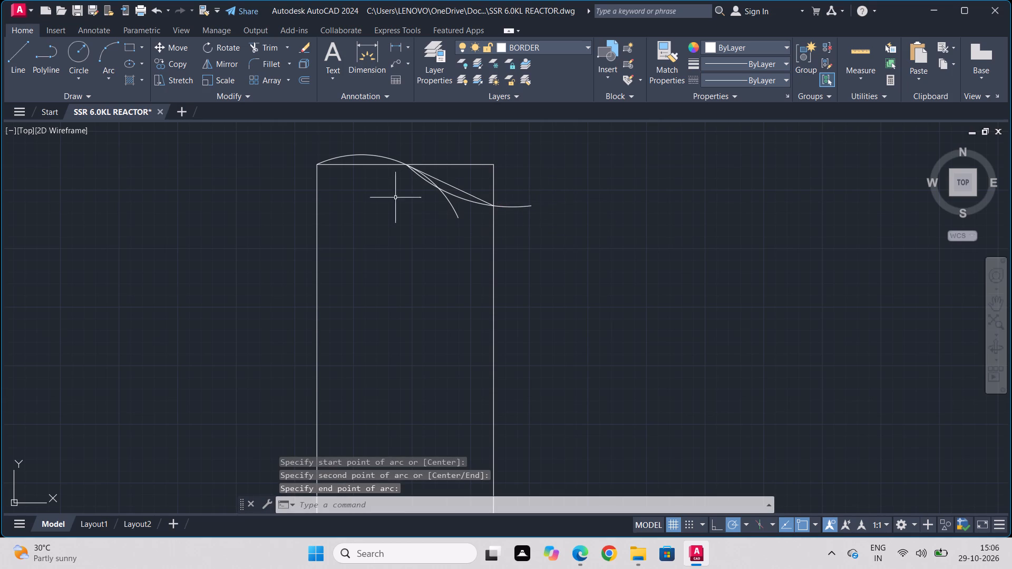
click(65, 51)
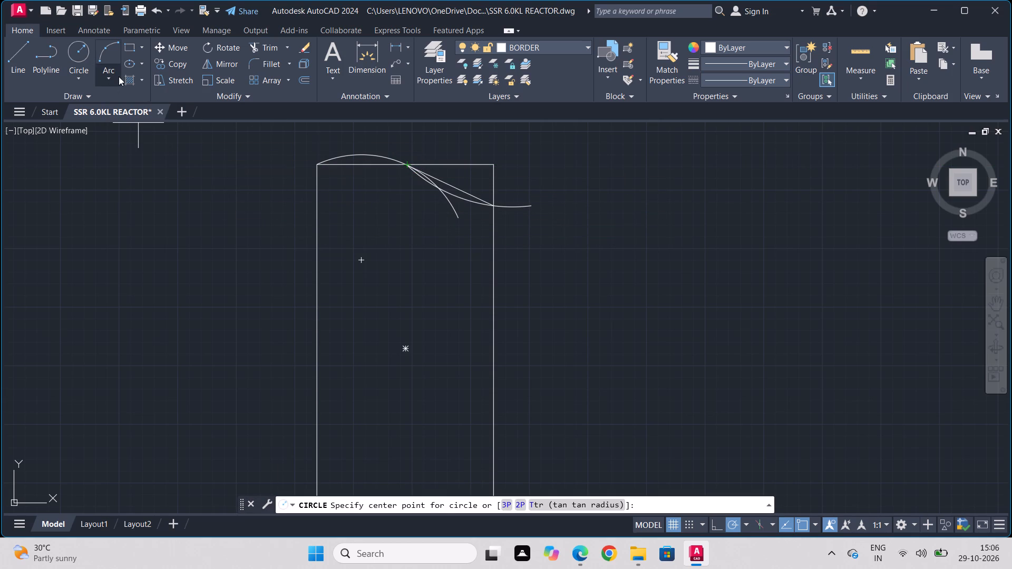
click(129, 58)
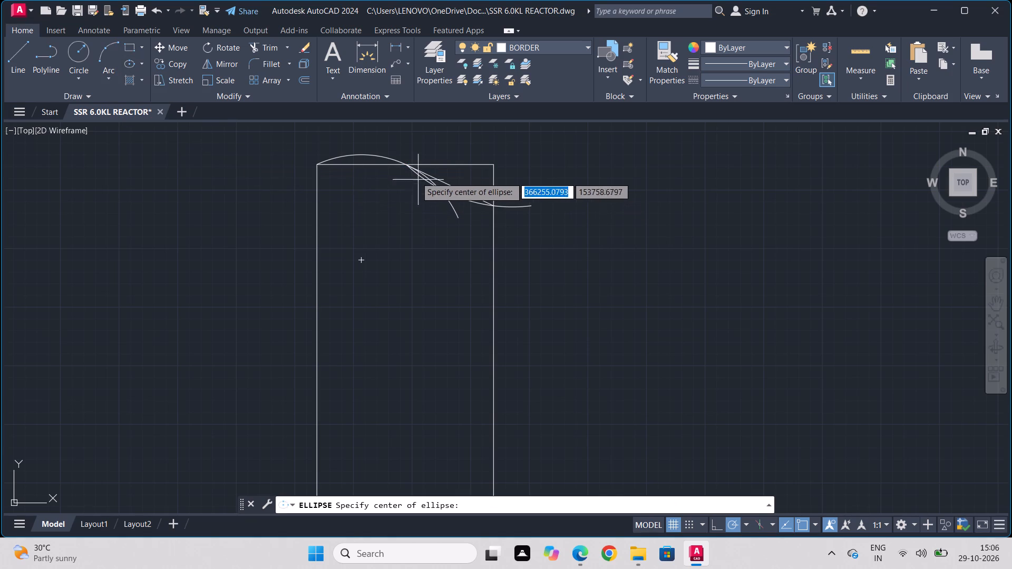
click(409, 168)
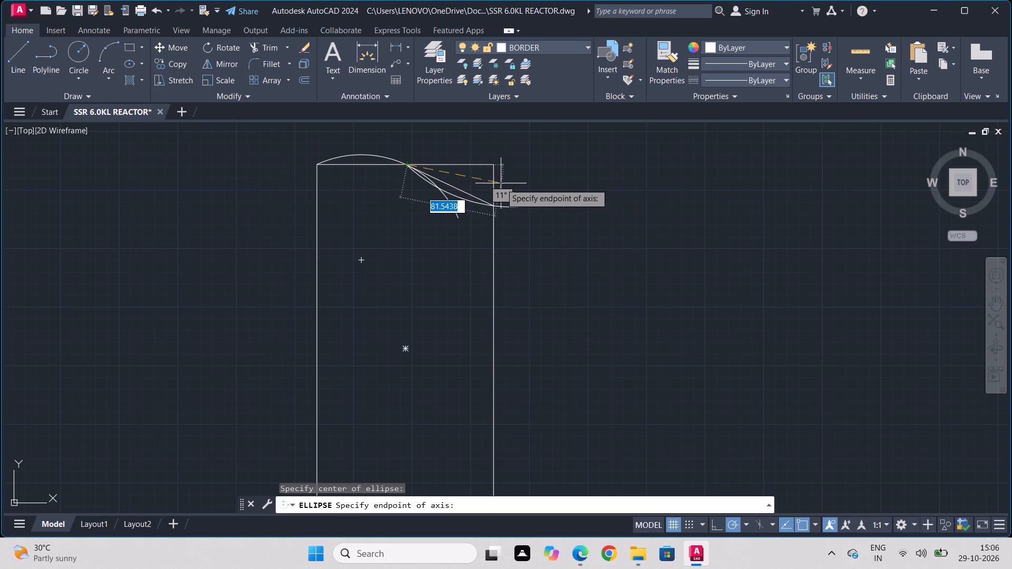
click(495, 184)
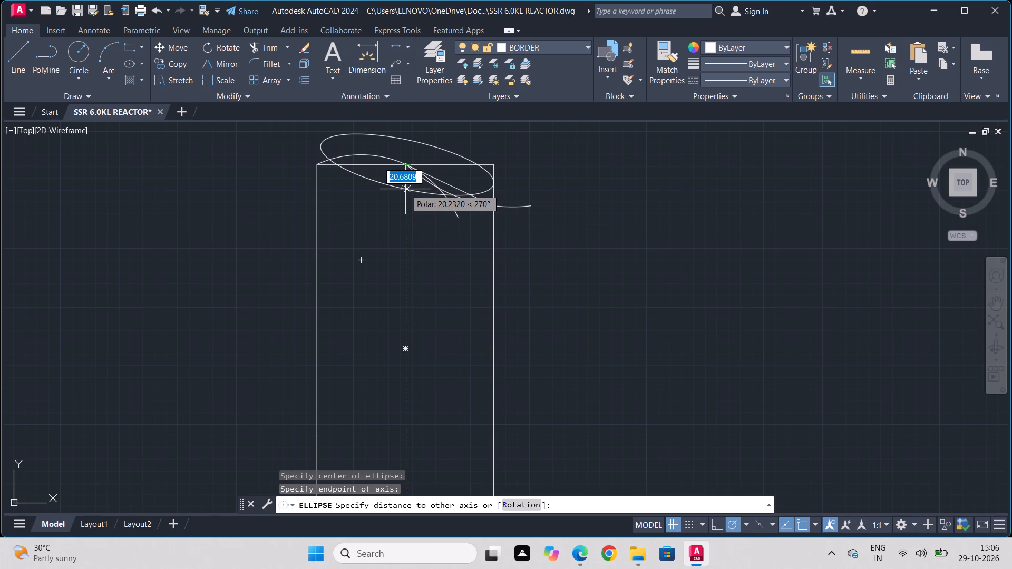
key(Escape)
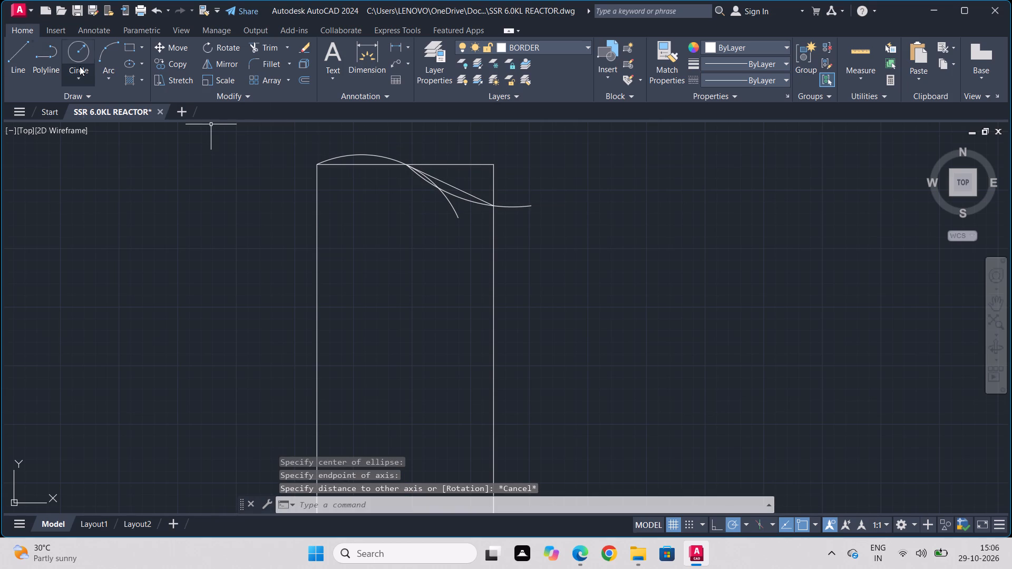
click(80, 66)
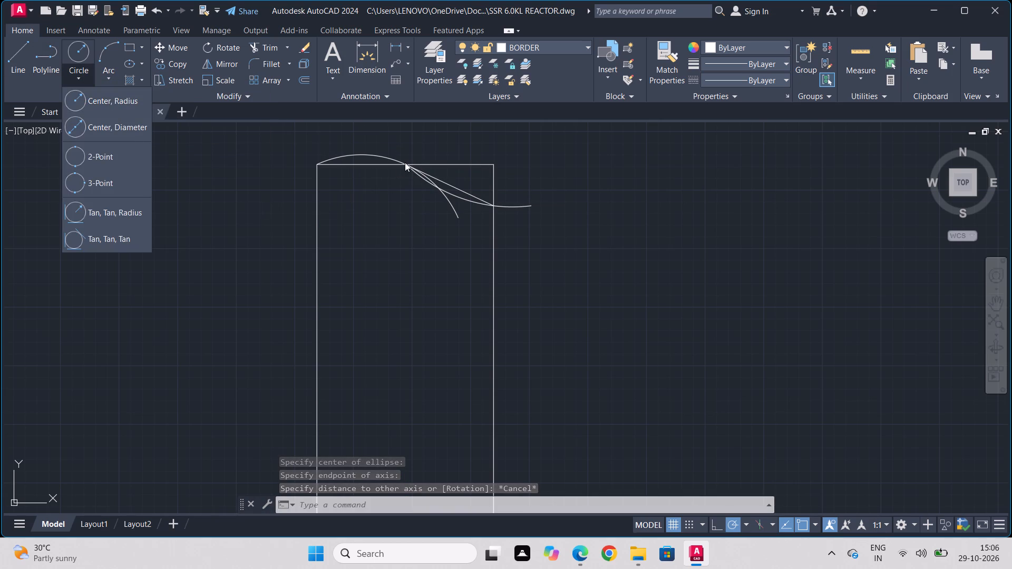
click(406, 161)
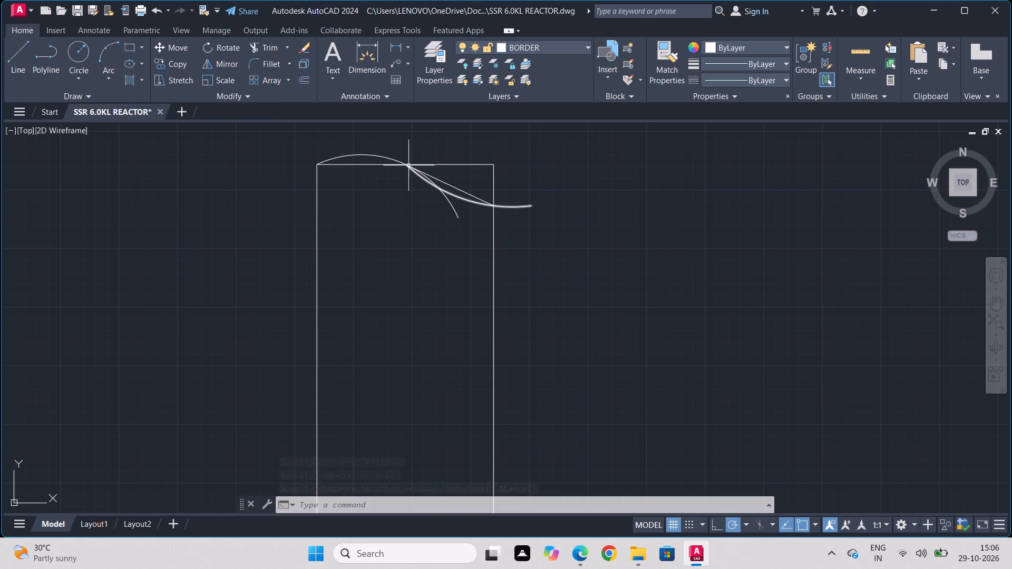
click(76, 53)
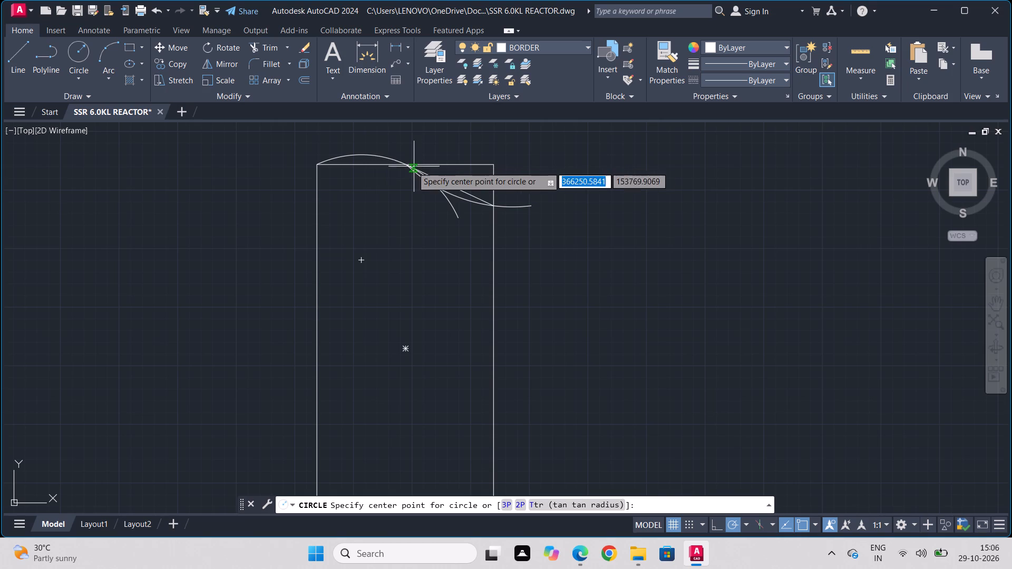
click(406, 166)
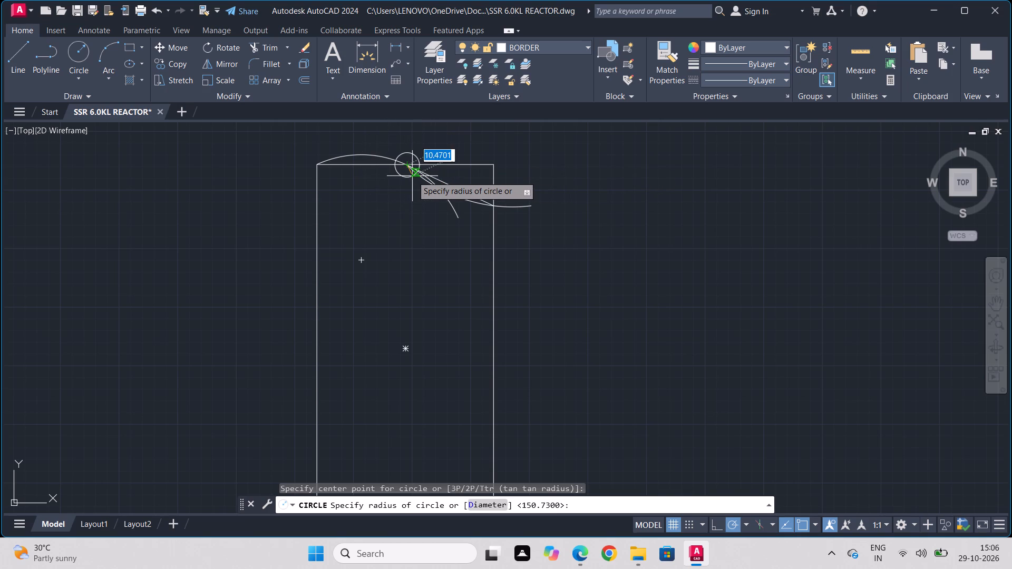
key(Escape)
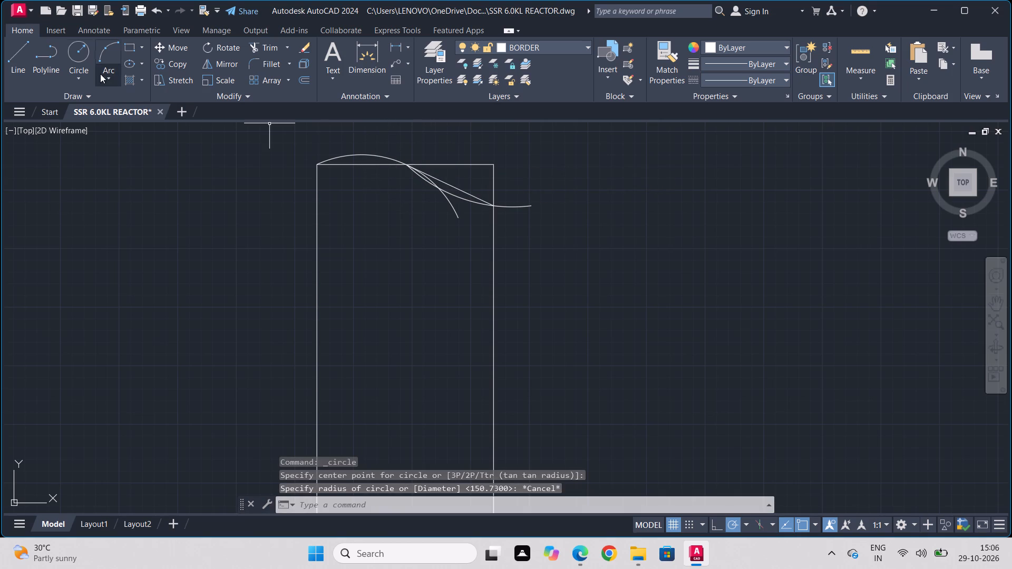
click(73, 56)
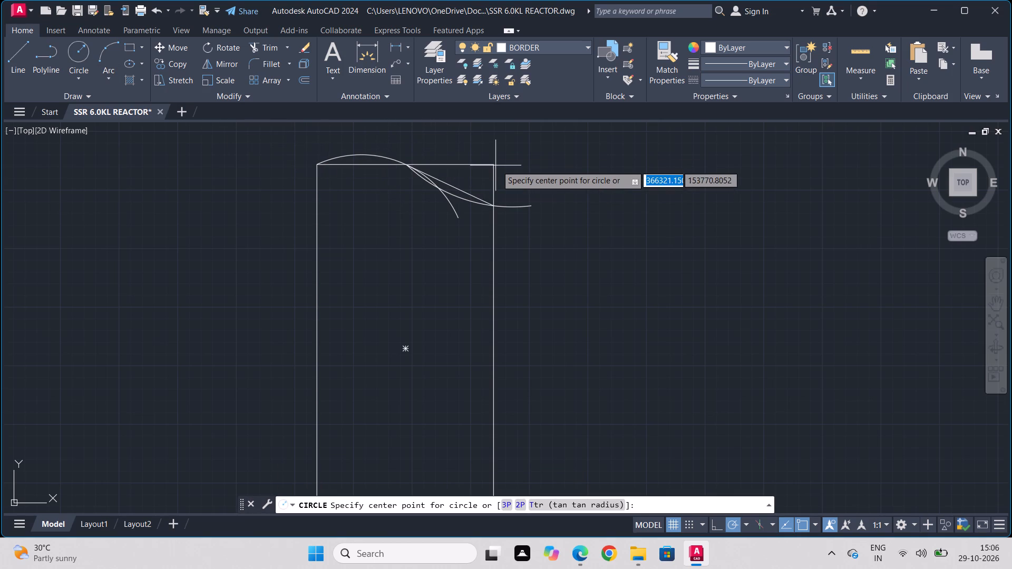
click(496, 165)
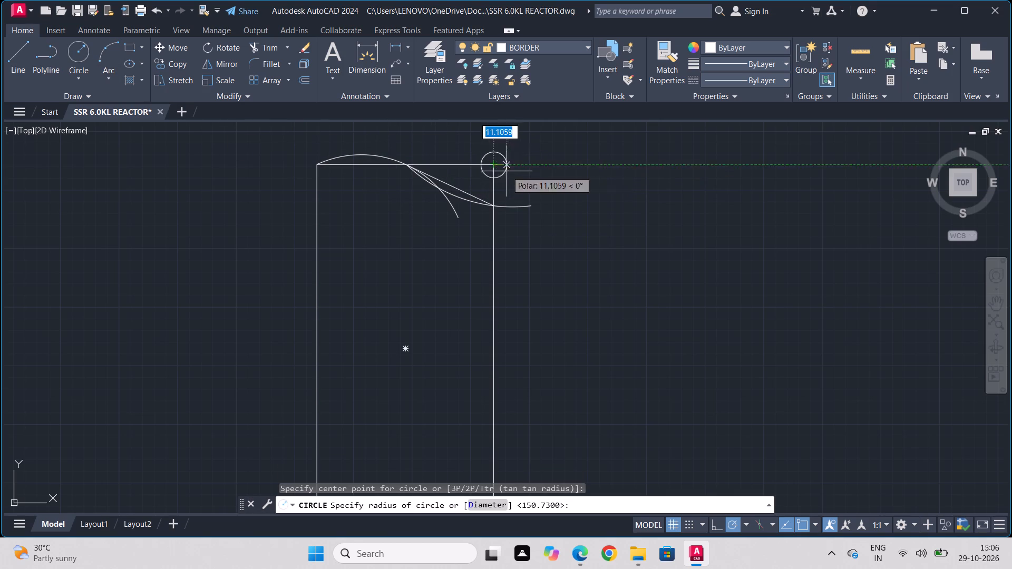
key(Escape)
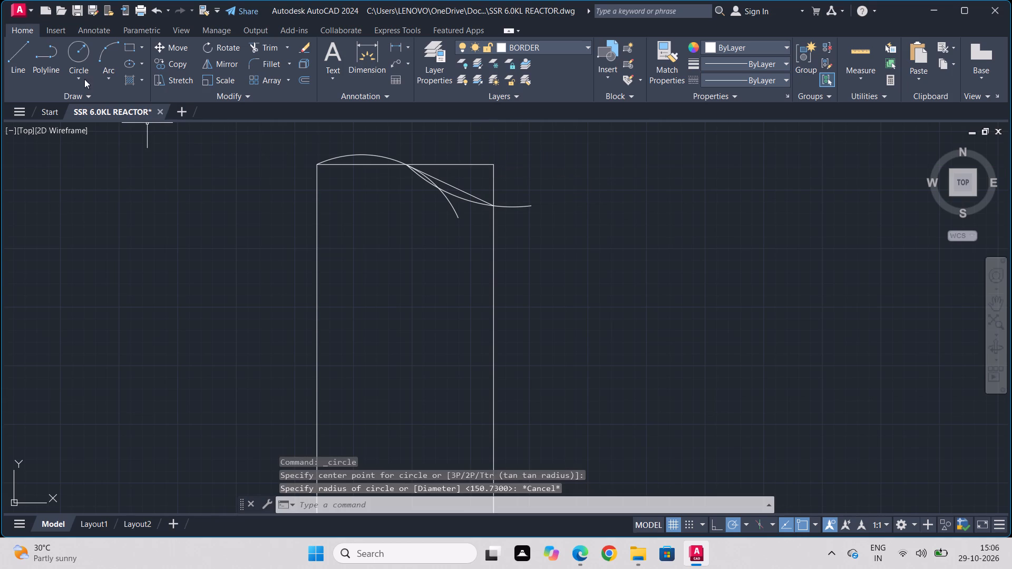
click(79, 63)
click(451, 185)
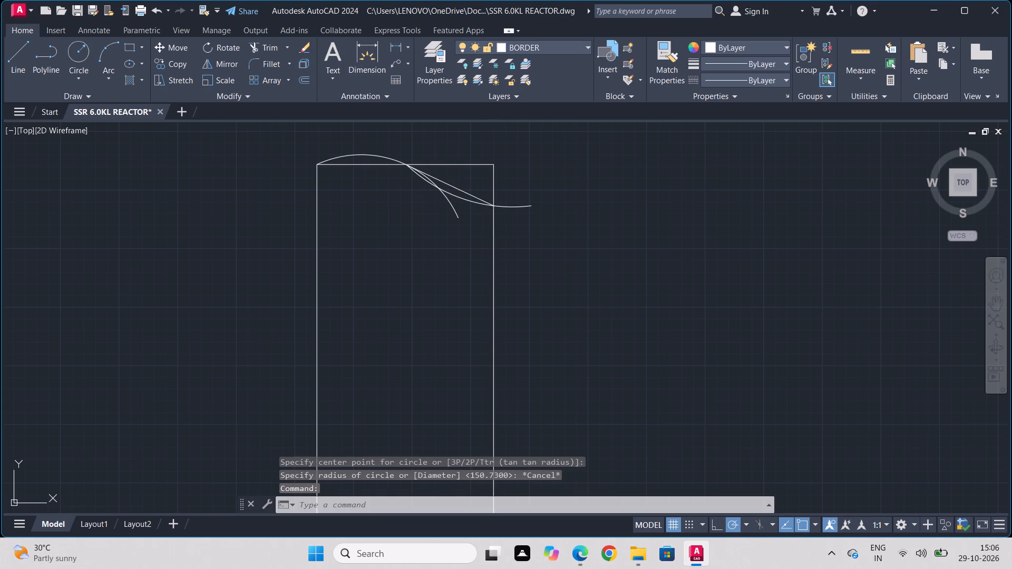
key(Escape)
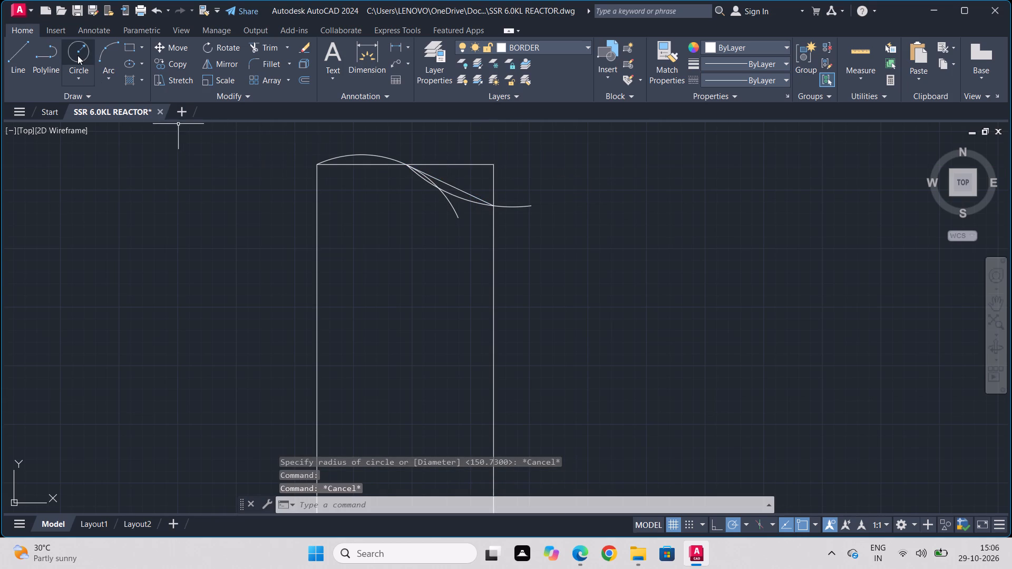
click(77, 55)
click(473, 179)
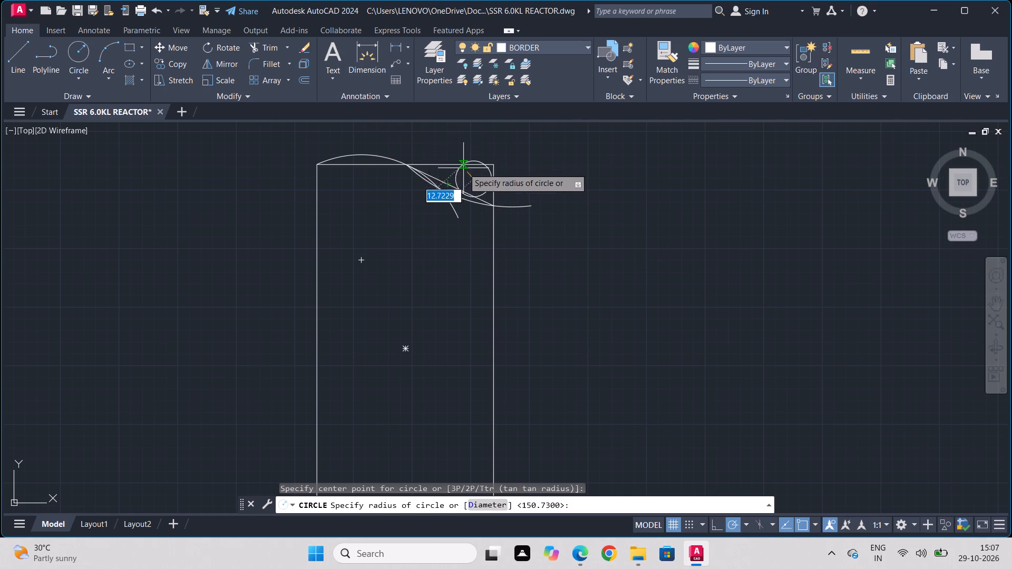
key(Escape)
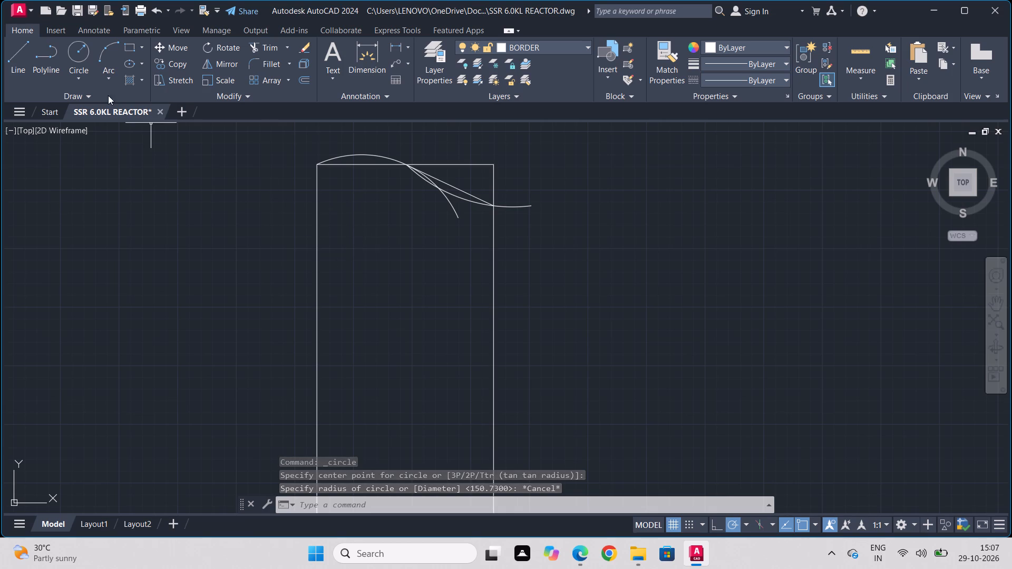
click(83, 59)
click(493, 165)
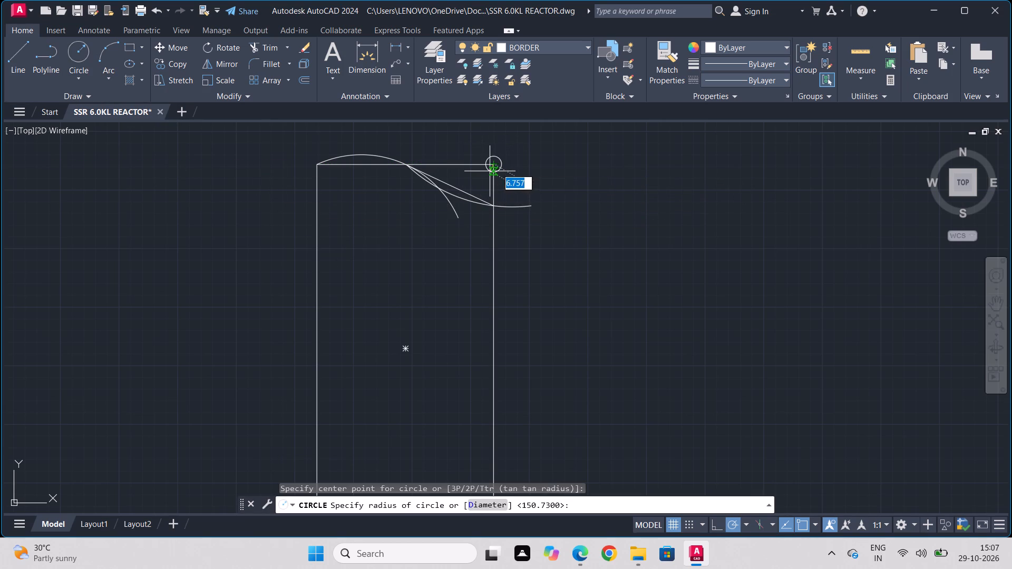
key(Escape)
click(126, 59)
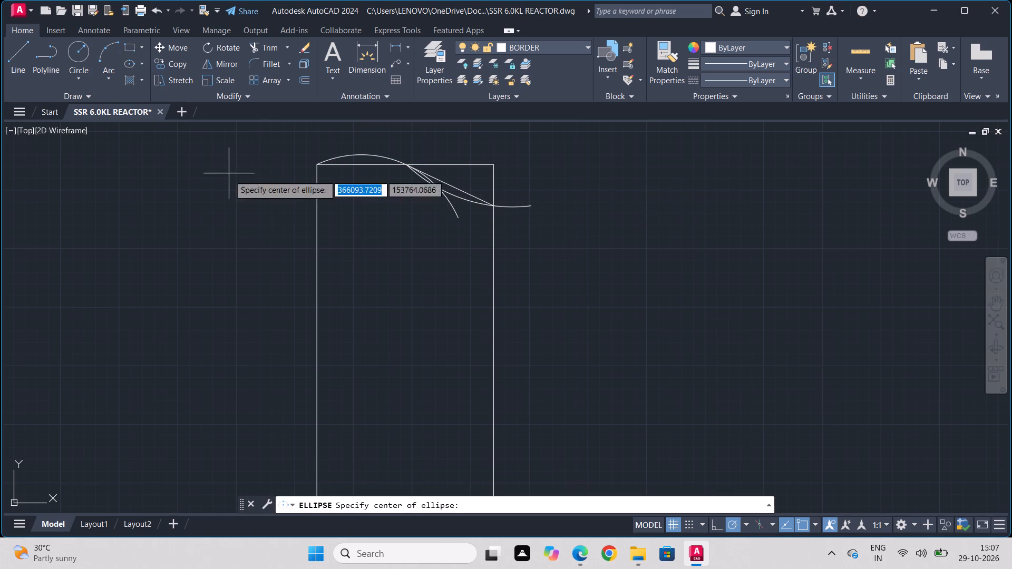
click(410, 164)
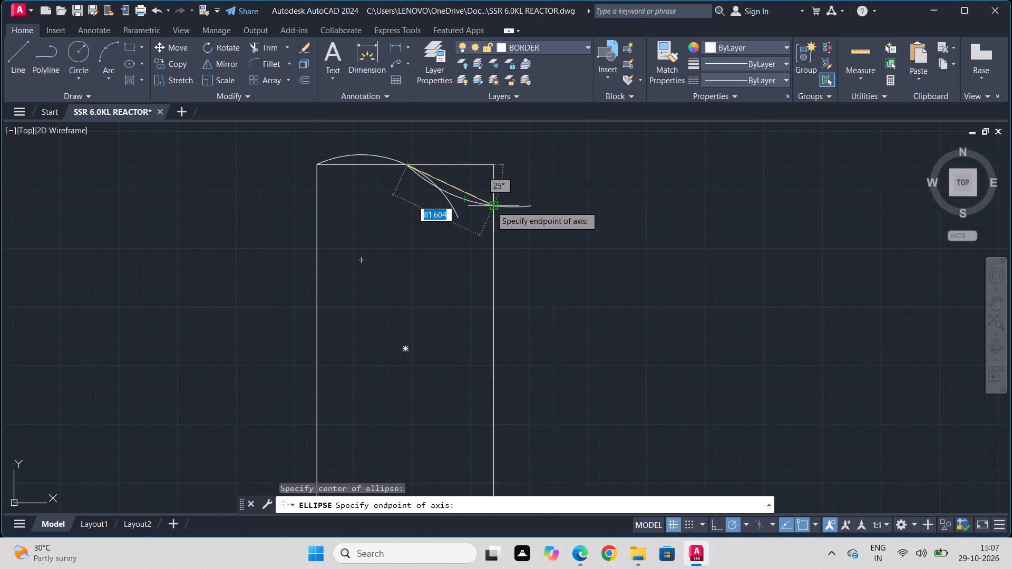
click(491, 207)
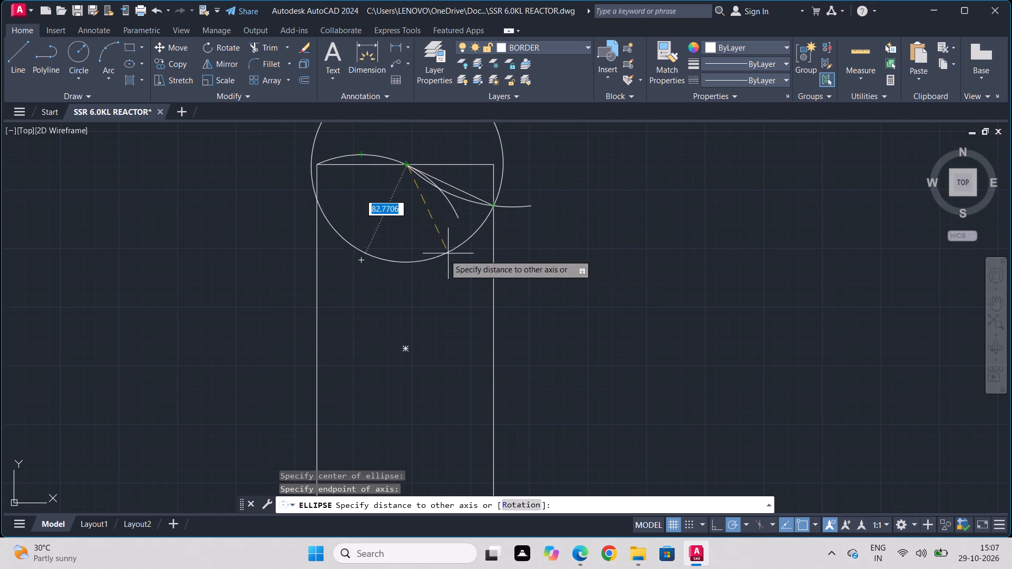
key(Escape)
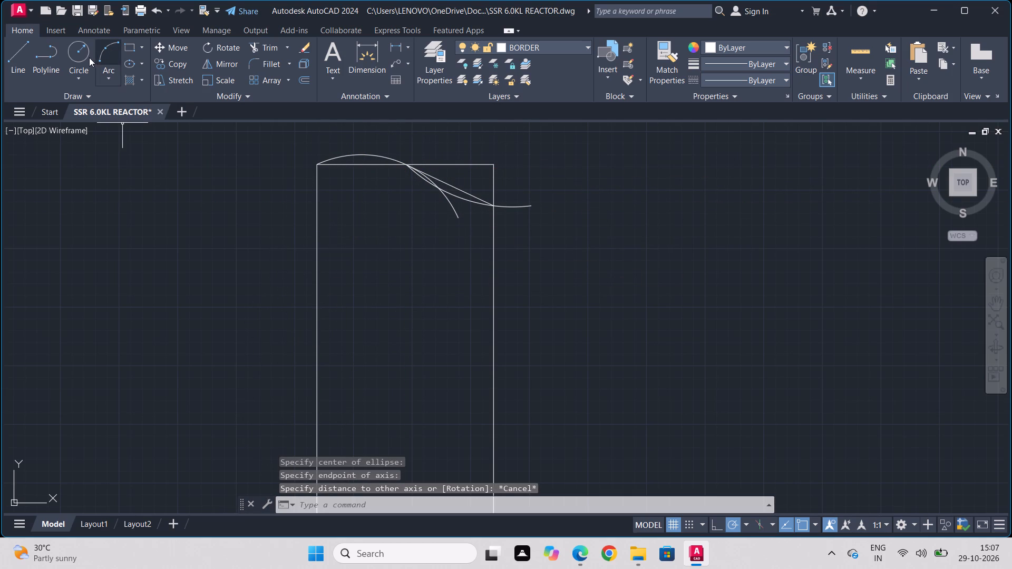
Draw a flat horizontal ellipse with a half-axis of about 33 units, outside the rectangle beyond its upper-right corner.
click(133, 66)
click(555, 163)
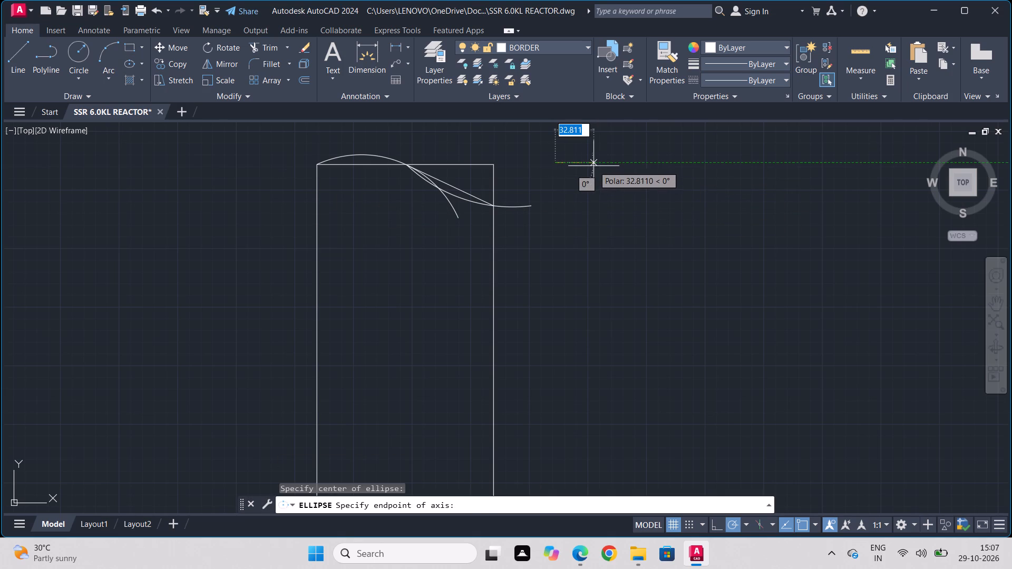
click(593, 166)
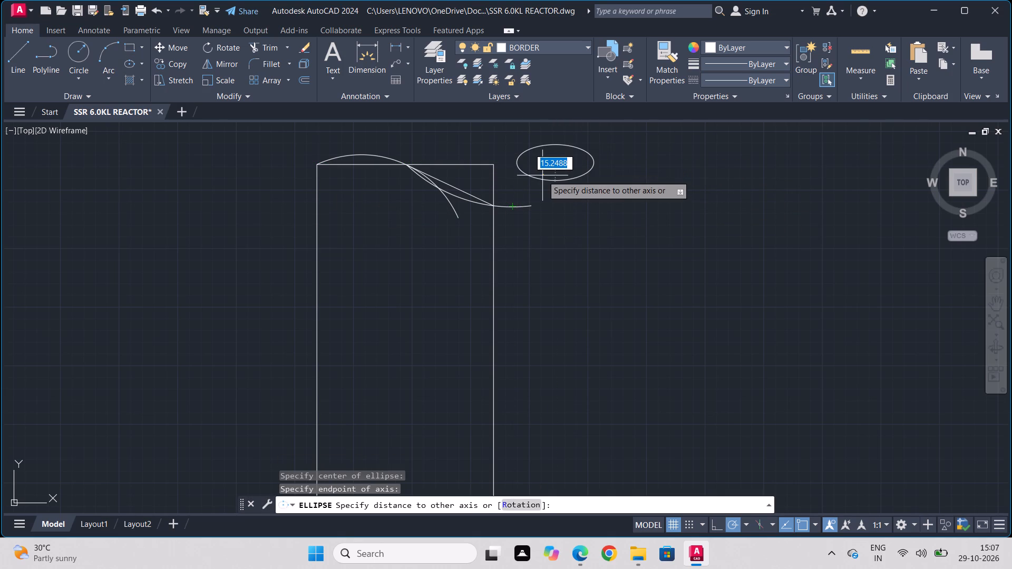
scroll(546, 175, down, 1)
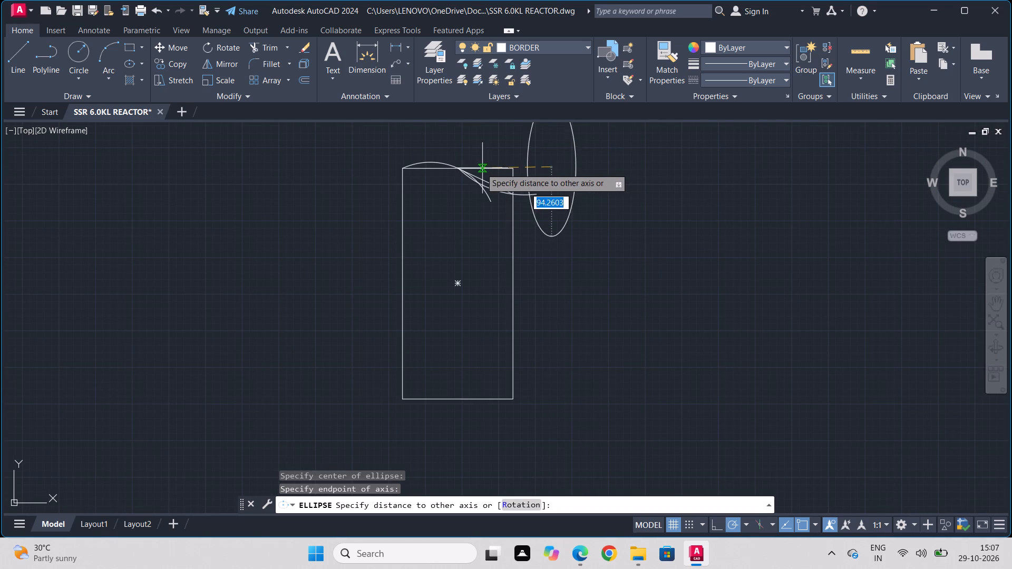
scroll(562, 176, down, 1)
scroll(562, 176, up, 3)
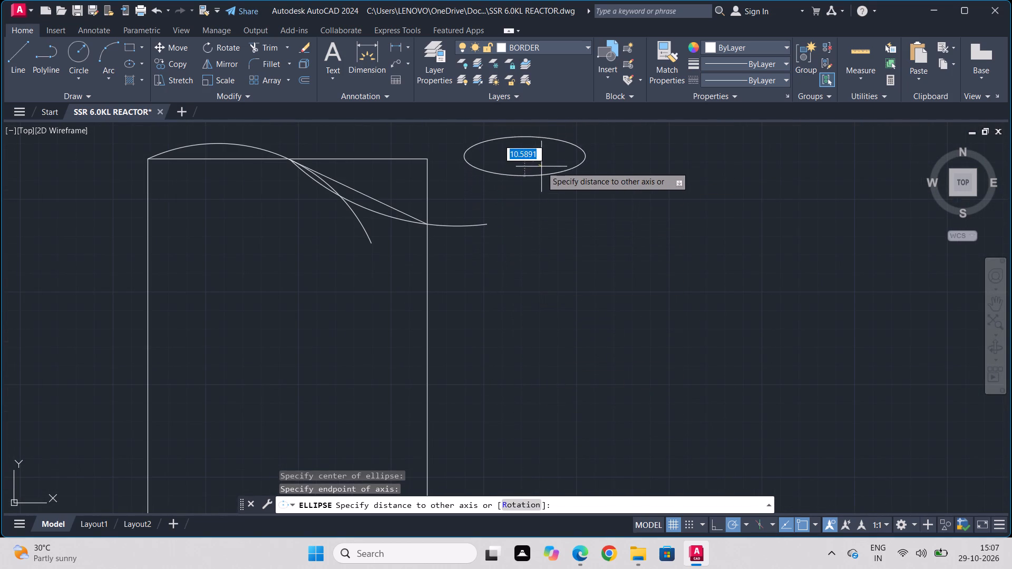
click(540, 153)
Scale the ellipse down to less than half its size, using its left end as the base point.
click(579, 150)
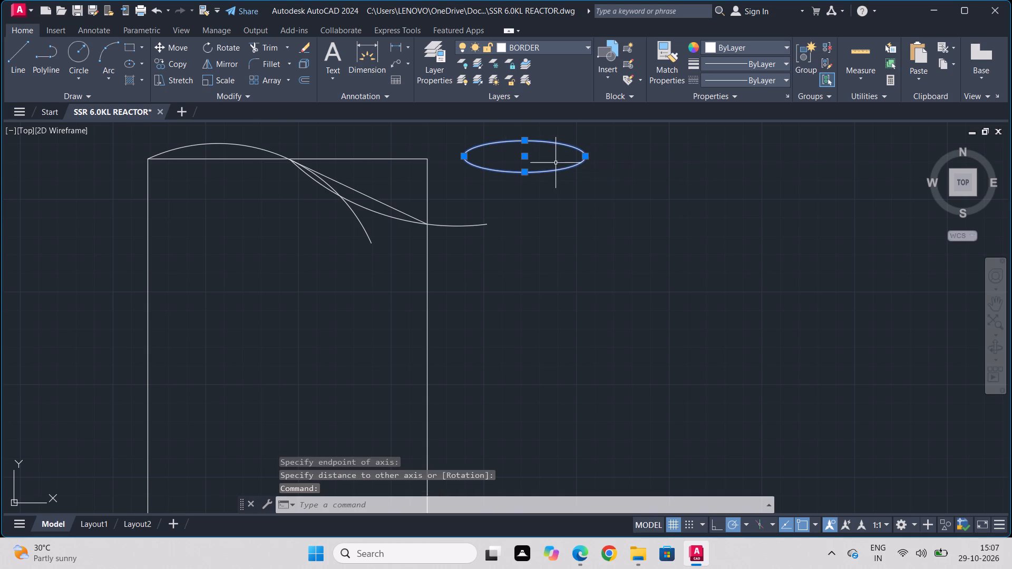
click(217, 82)
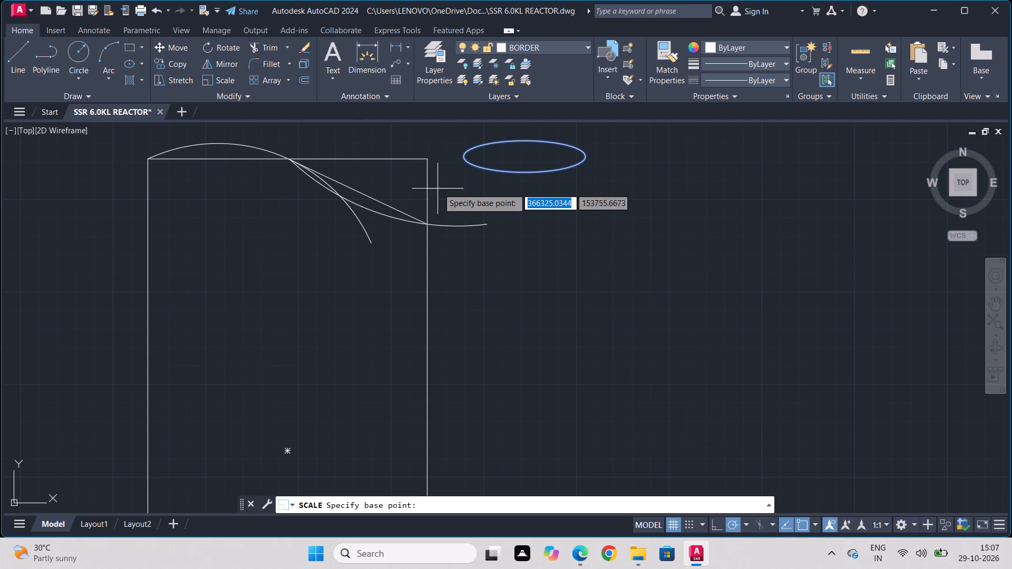
click(466, 156)
click(454, 178)
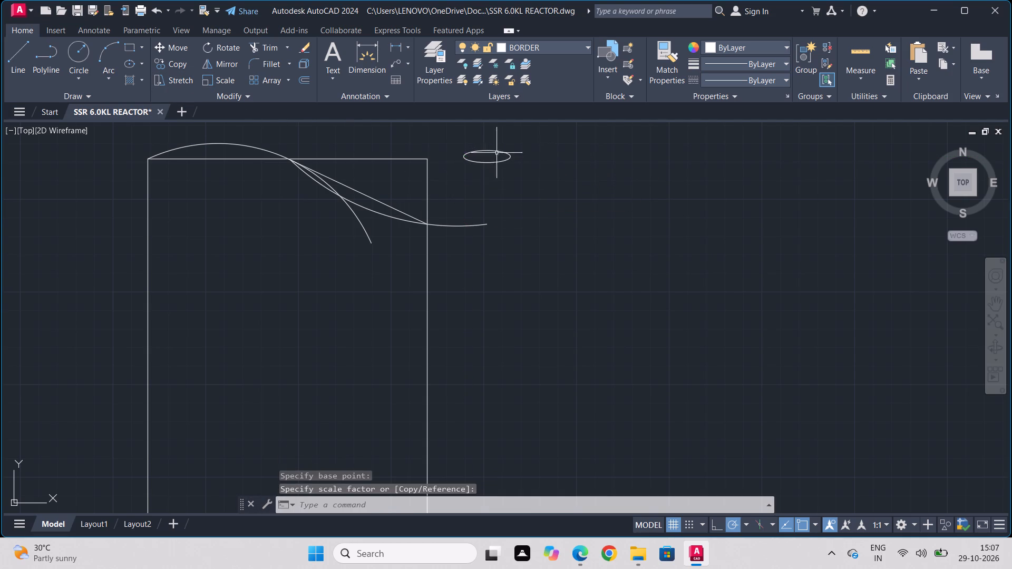
Rotate the small ellipse clockwise about its right end until it slopes roughly parallel to the sloping polyline.
drag(513, 144, 510, 149)
click(468, 196)
click(235, 48)
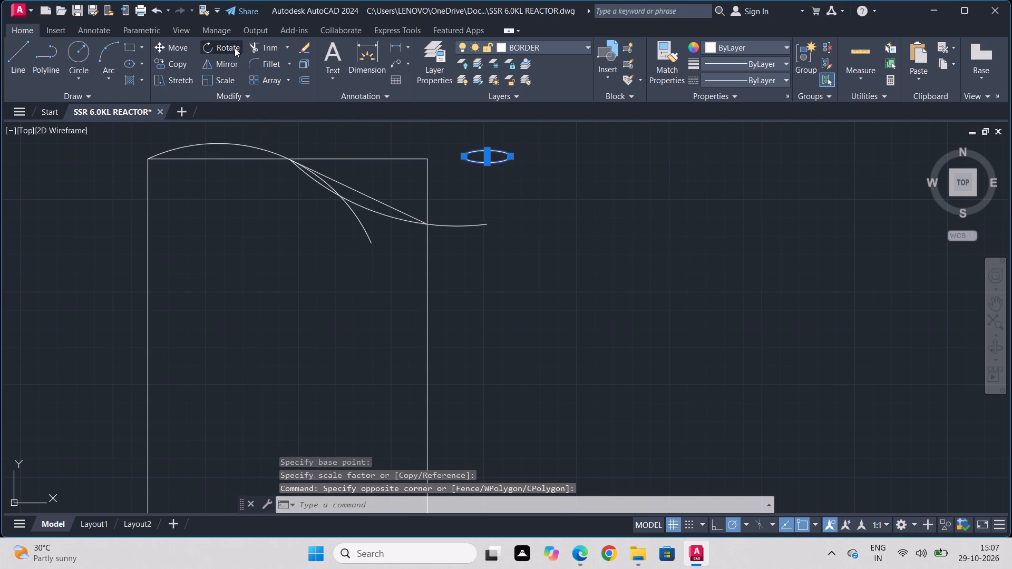
click(511, 157)
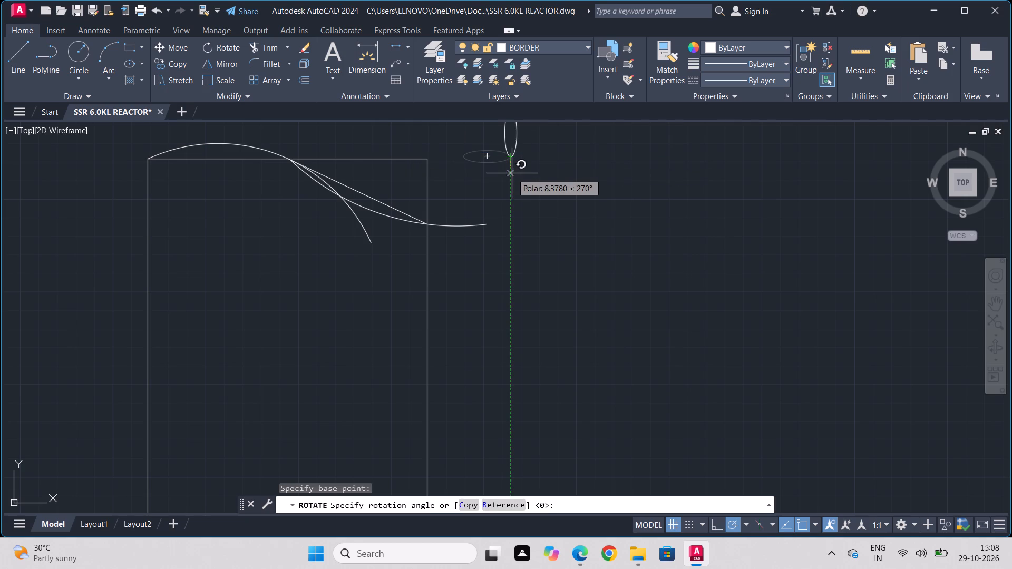
click(528, 166)
click(510, 120)
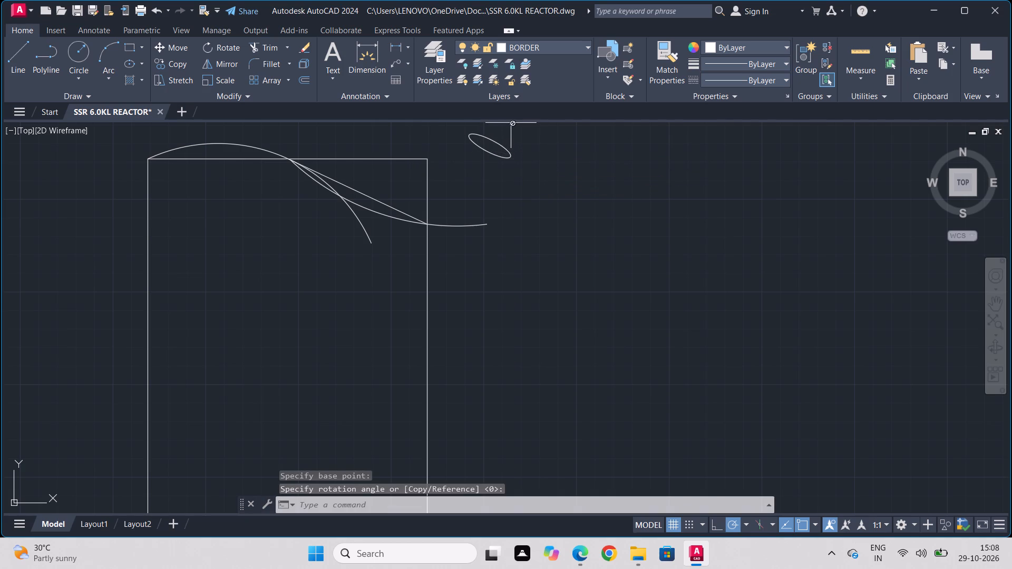
click(523, 117)
key(Escape)
Scale the tilted ellipse up from its lower-right end.
drag(531, 130, 518, 142)
click(478, 185)
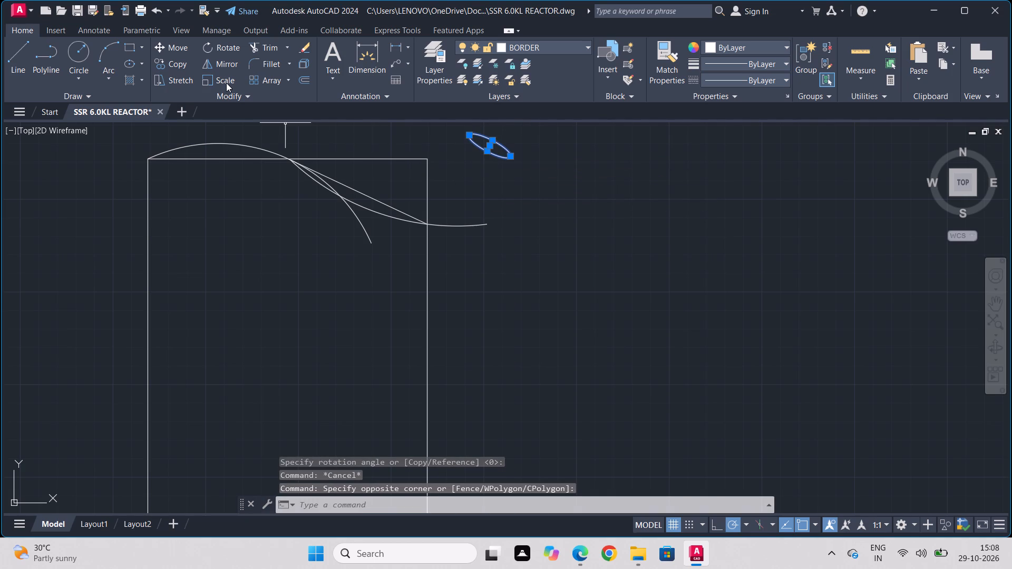
click(225, 77)
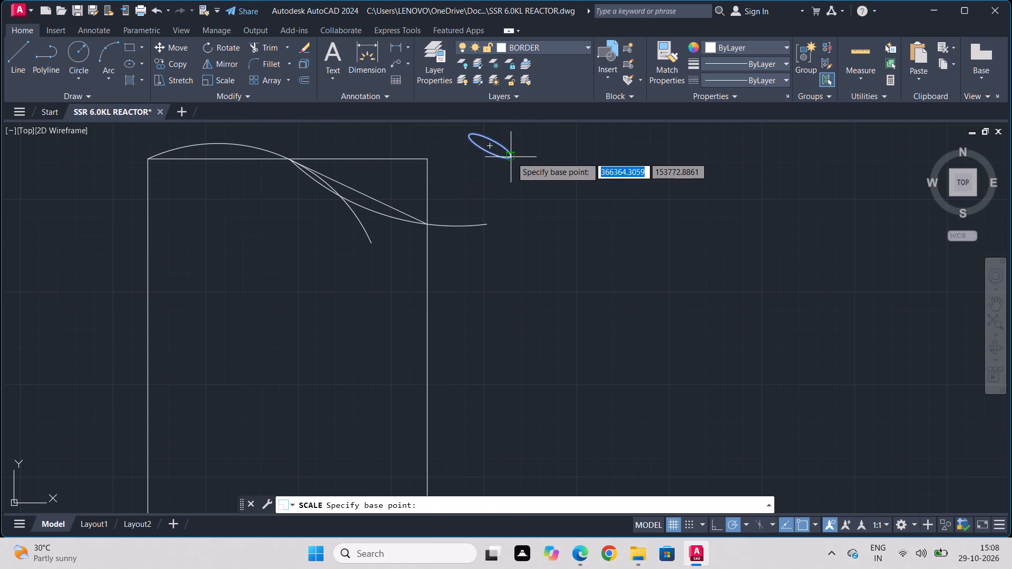
click(511, 157)
click(538, 179)
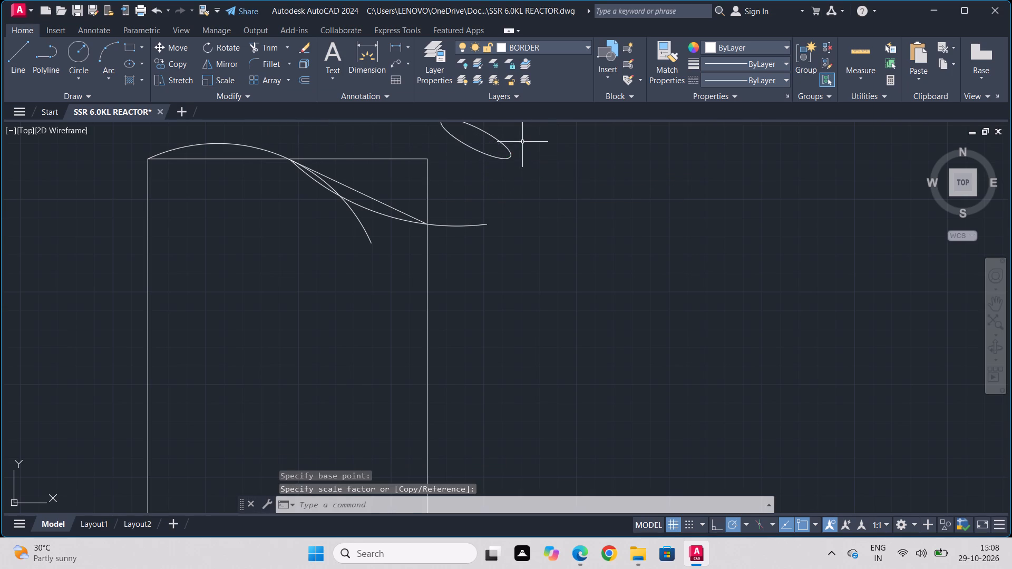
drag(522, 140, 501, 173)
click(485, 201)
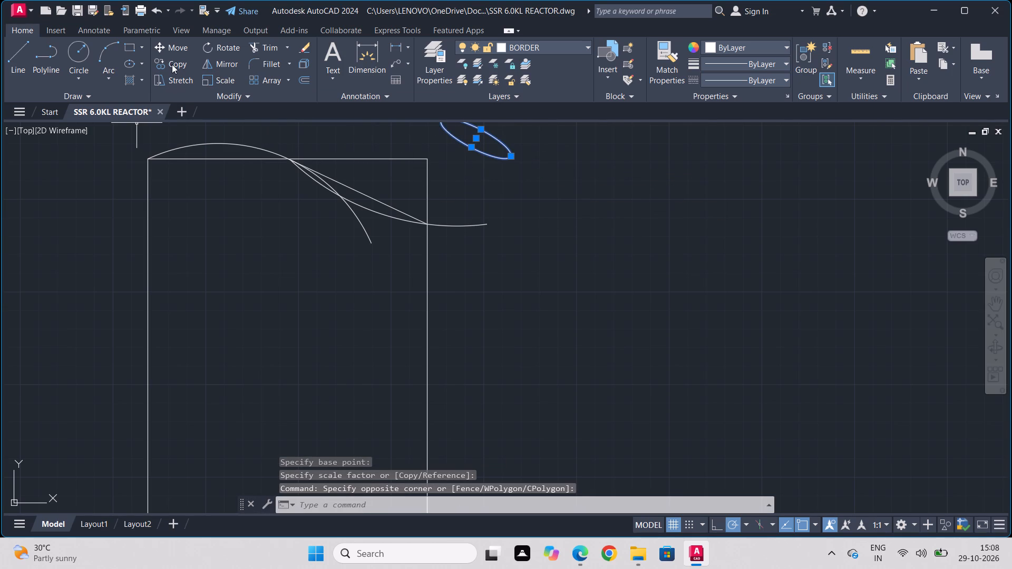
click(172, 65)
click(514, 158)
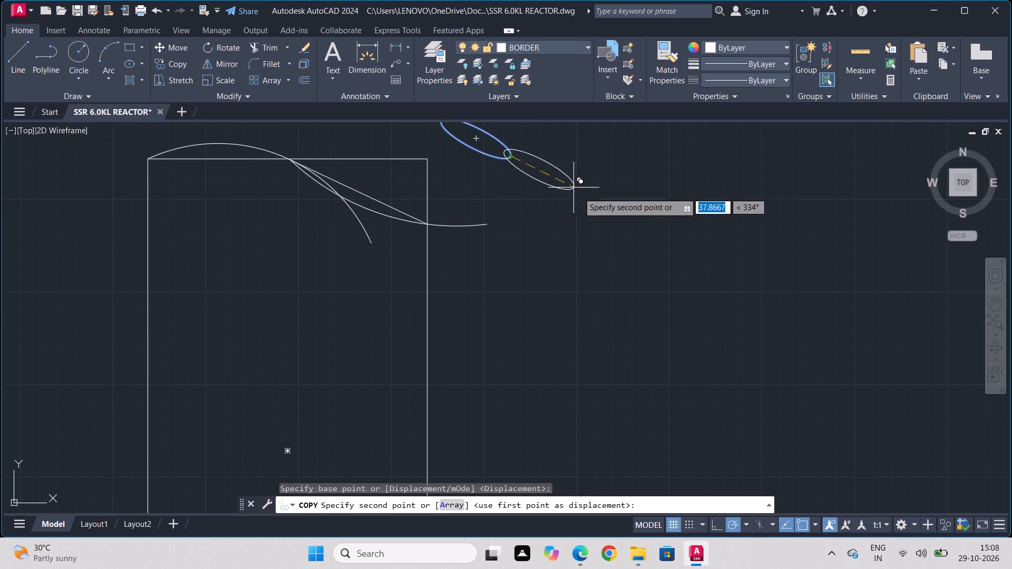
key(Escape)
Enlarge the tilted ellipse again from its lower-right end until it is slightly shorter than the sloping polyline.
drag(522, 146, 492, 174)
click(479, 195)
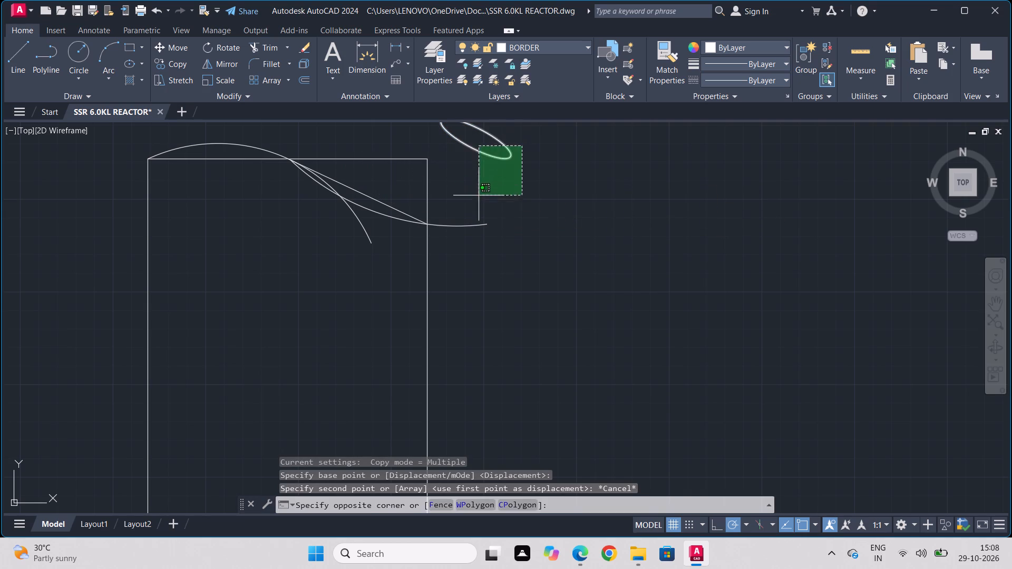
click(227, 80)
scroll(513, 266, down, 1)
middle_click(514, 263)
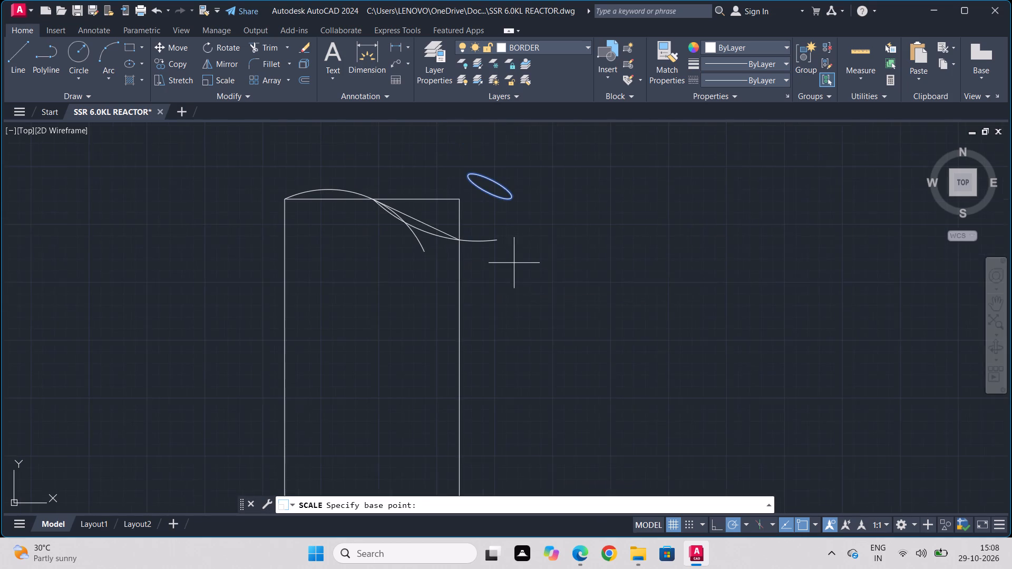
scroll(507, 218, up, 2)
middle_drag(509, 200, 534, 279)
scroll(509, 200, down, 1)
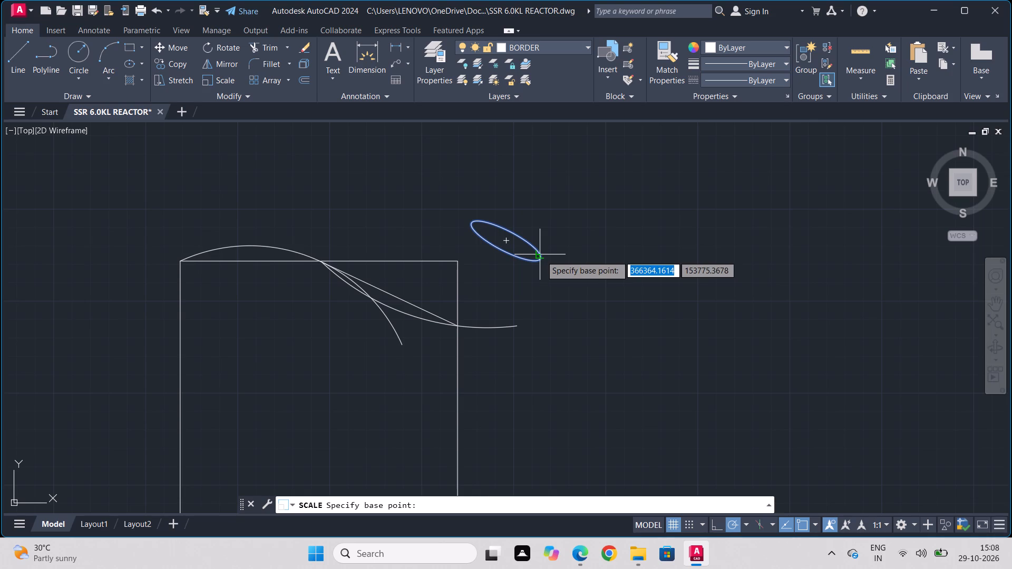
click(539, 261)
click(578, 301)
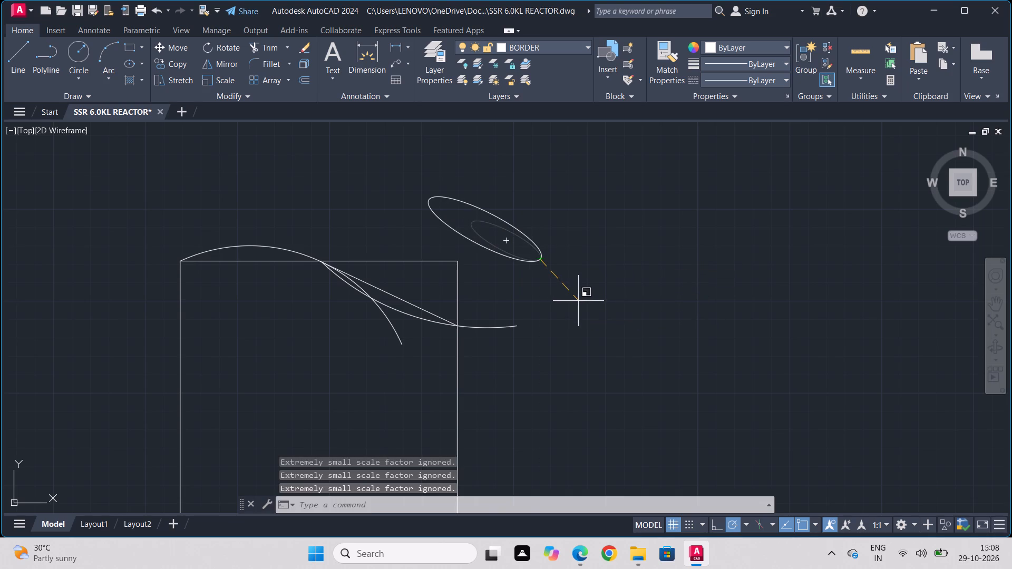
Copy the tilted ellipse from its lower-right end to the sloping polyline's lower end on the rectangle's right edge.
click(551, 218)
click(500, 283)
click(170, 64)
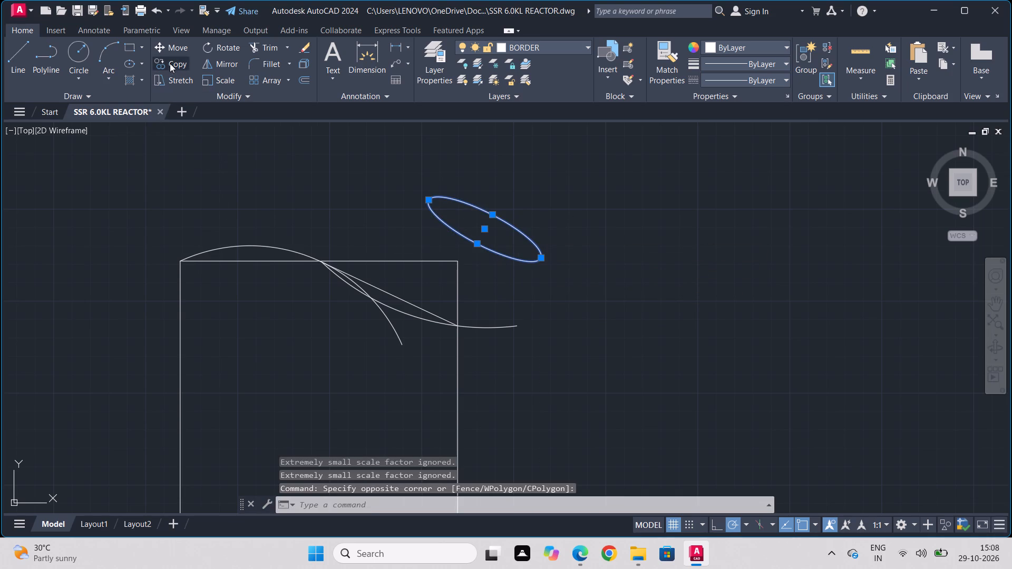
click(542, 261)
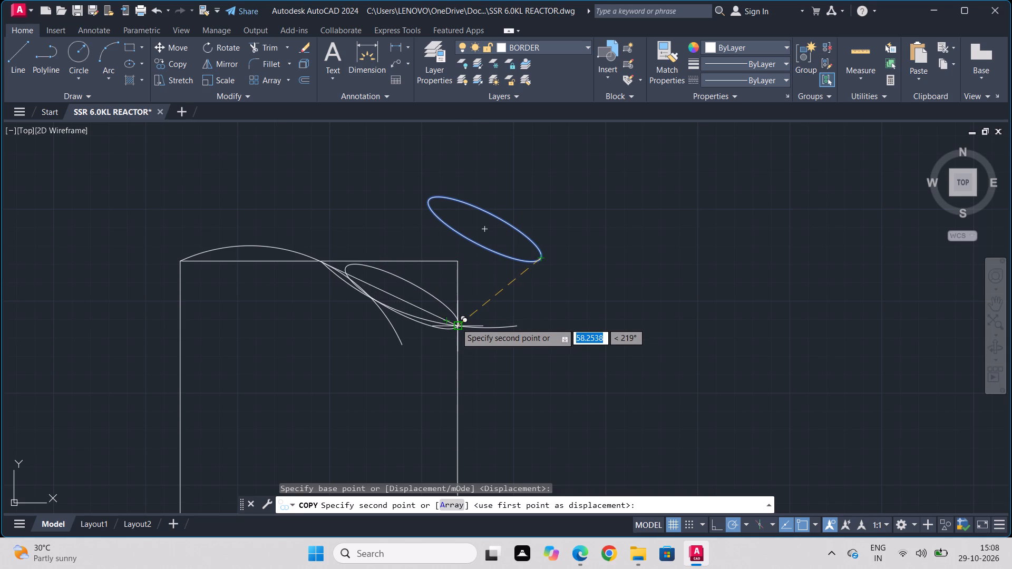
click(456, 321)
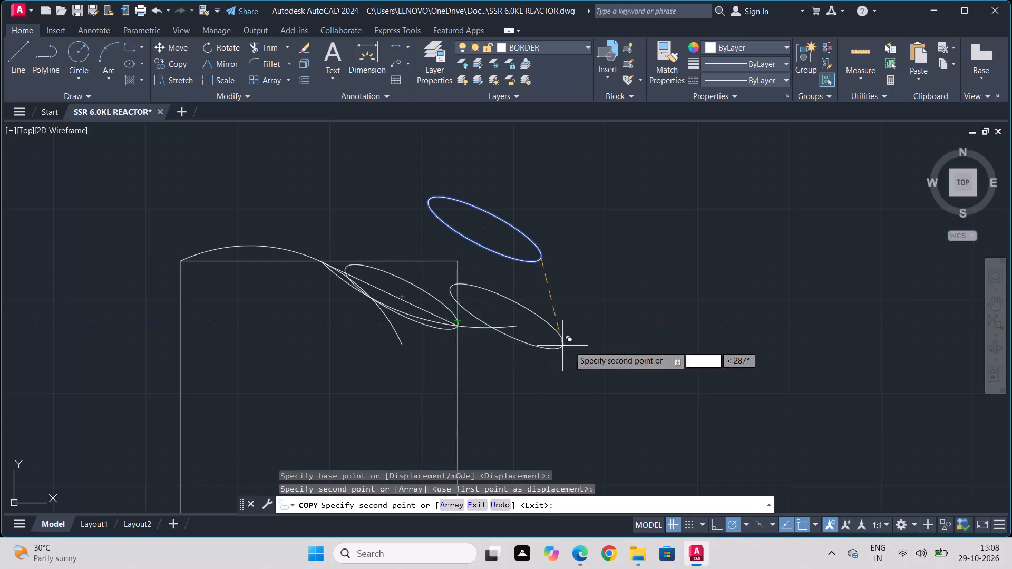
key(Escape)
Trim away the rectangle's top edge under the left arc, the descending arc's tail and the sloping polyline.
key(t)
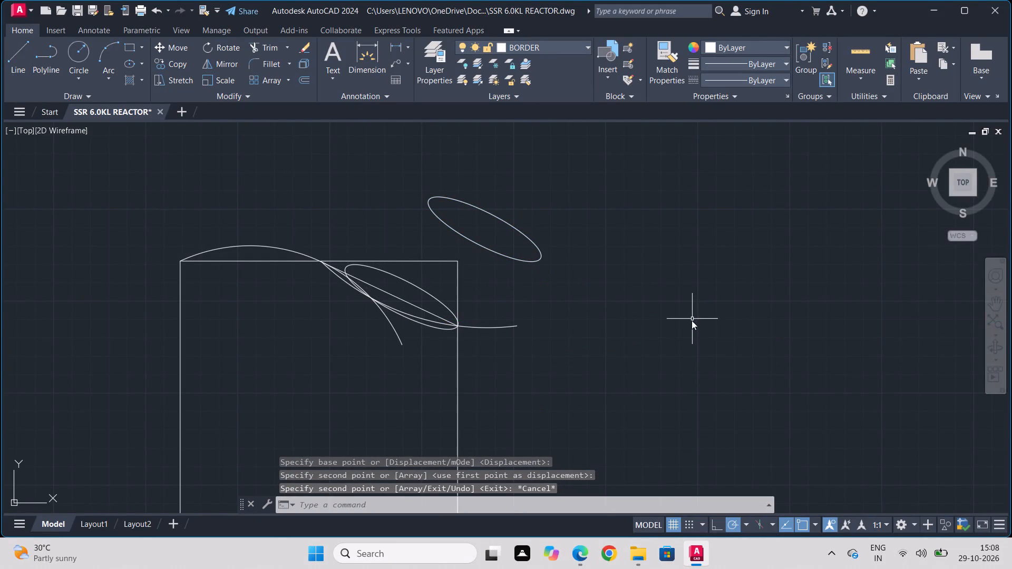
key(r)
key(Return)
scroll(335, 347, up, 1)
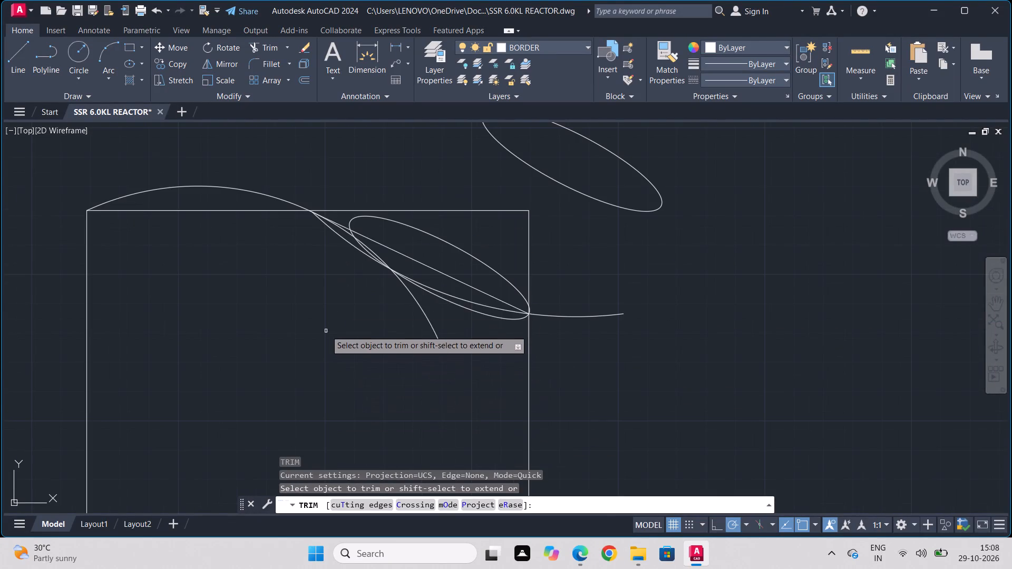
click(236, 212)
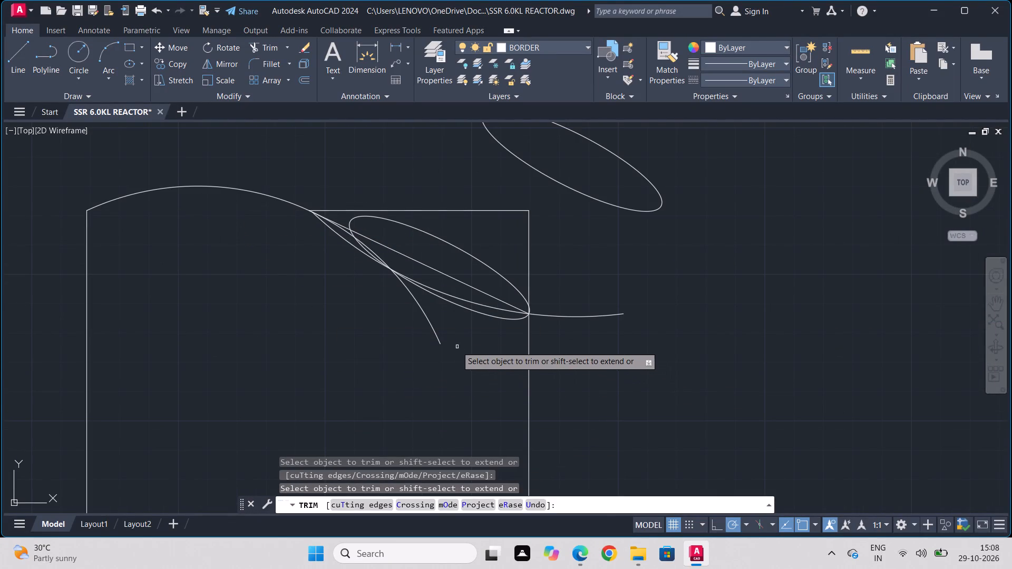
click(428, 320)
scroll(371, 242, up, 3)
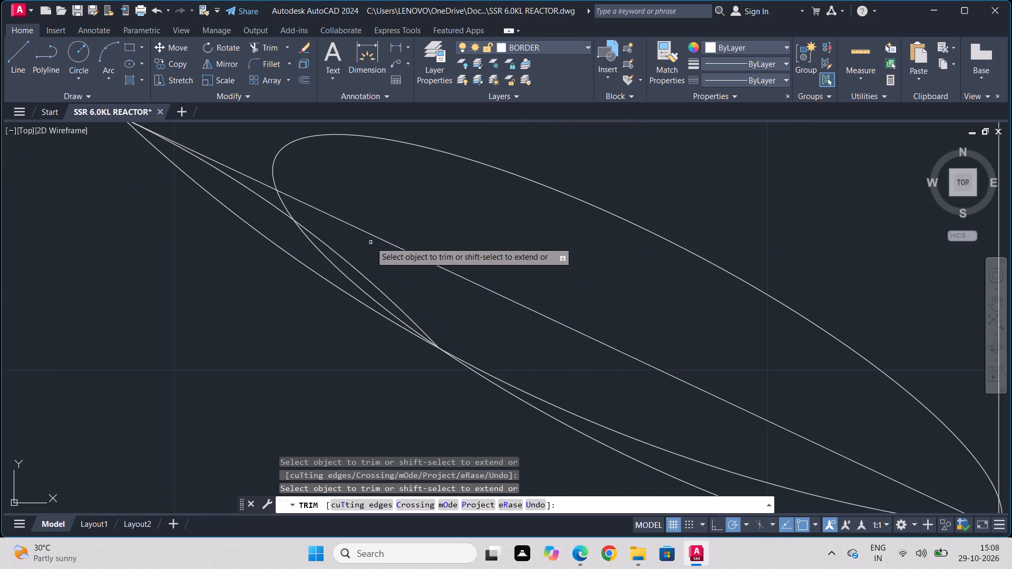
click(356, 268)
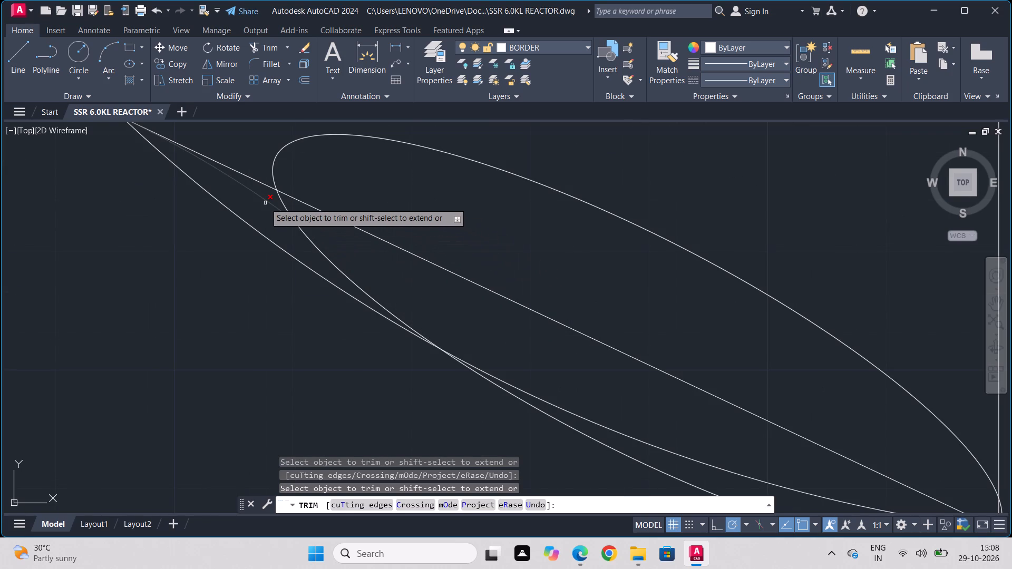
click(265, 203)
click(303, 204)
click(255, 180)
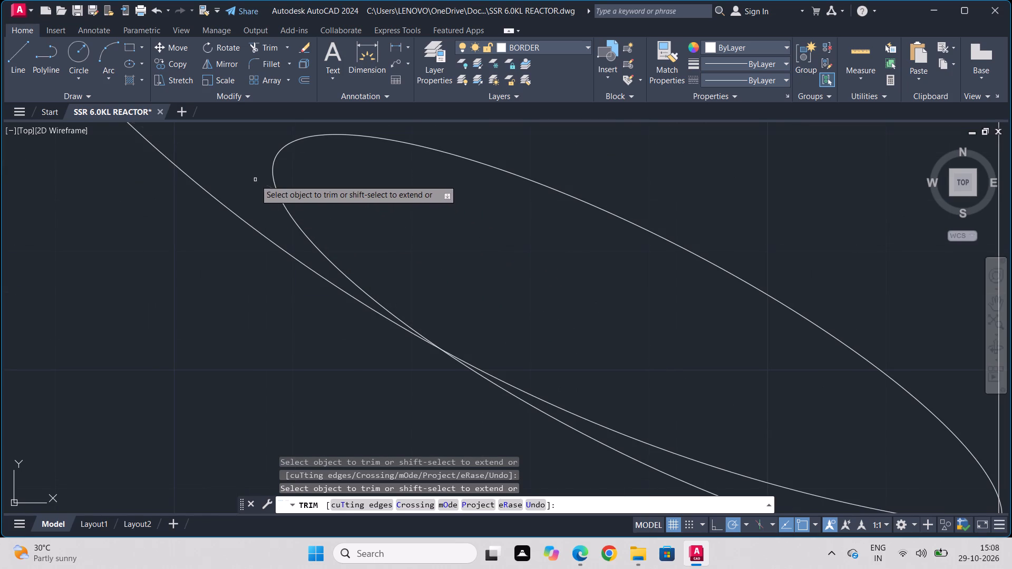
Trim away the rest of the top edge, the right edge down to the ellipse's lower crossing, and the long arc inside and beyond the ellipse.
scroll(362, 400, down, 1)
scroll(446, 453, down, 1)
middle_drag(447, 453, 365, 331)
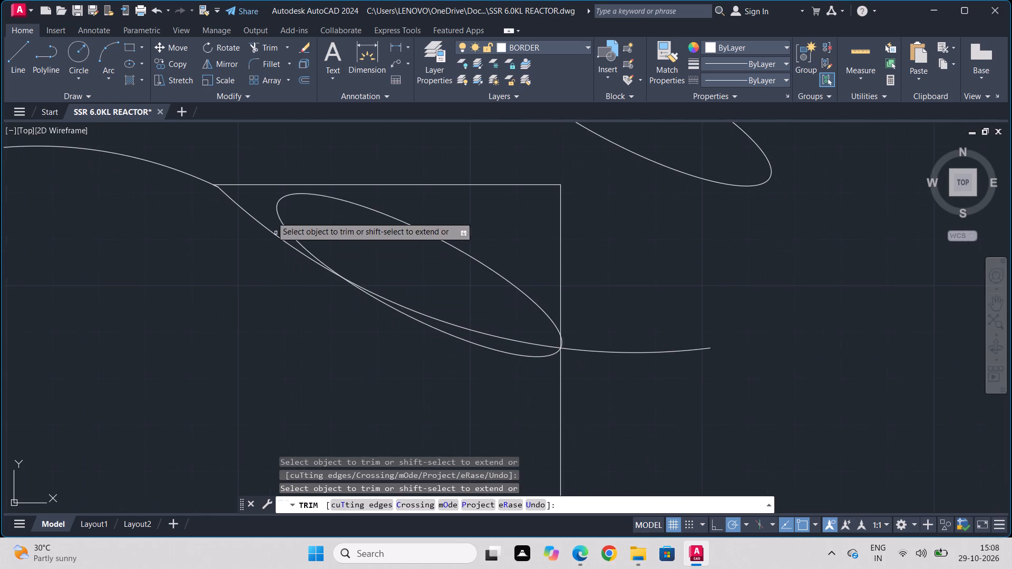
click(258, 183)
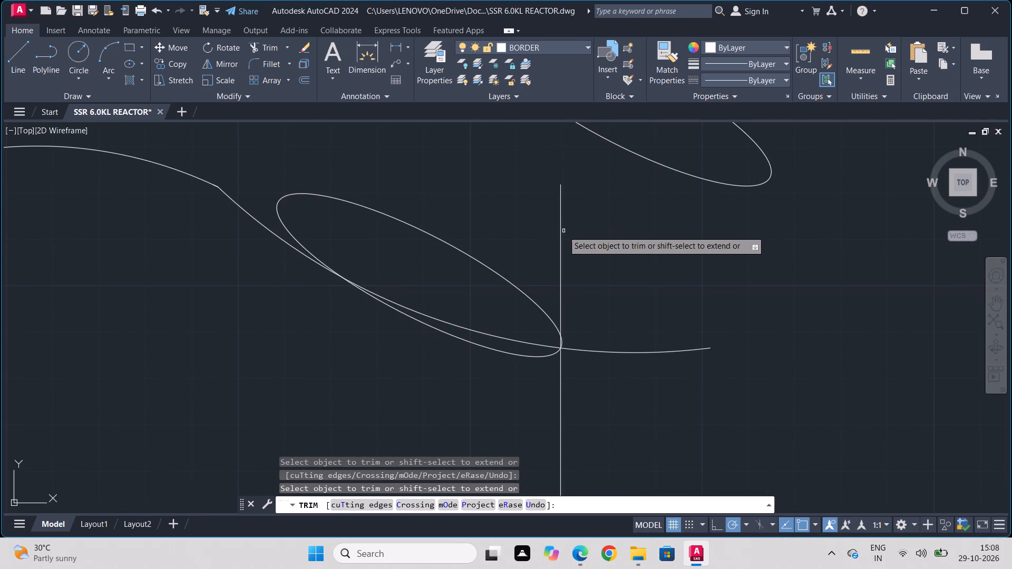
click(559, 238)
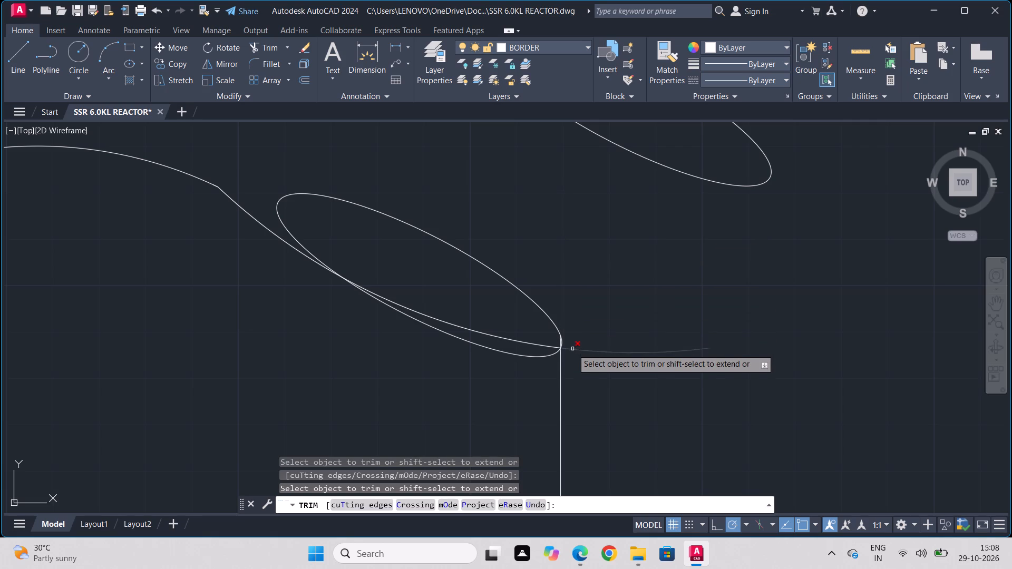
click(572, 349)
click(534, 346)
scroll(555, 345, up, 4)
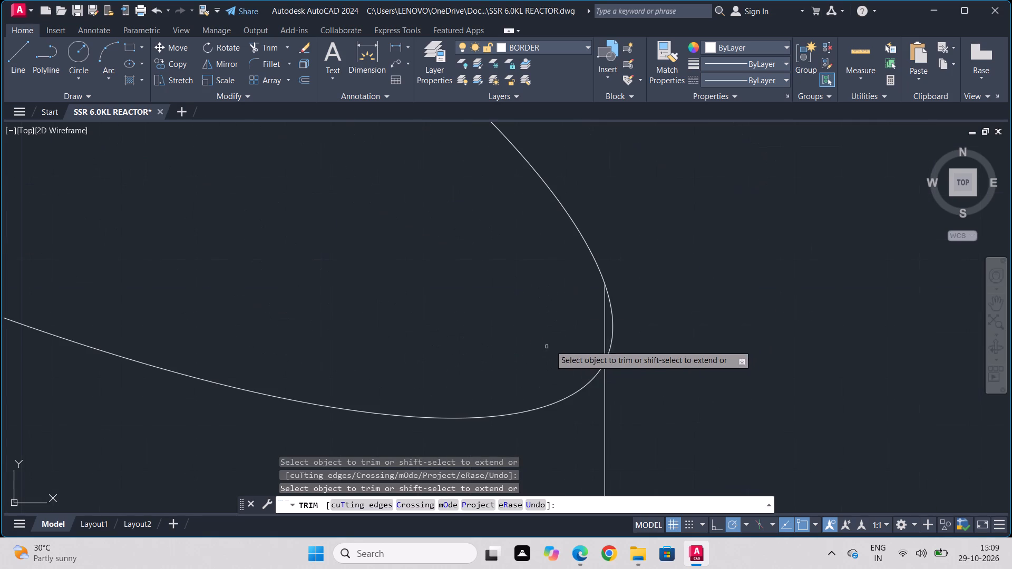
click(606, 317)
scroll(462, 366, down, 2)
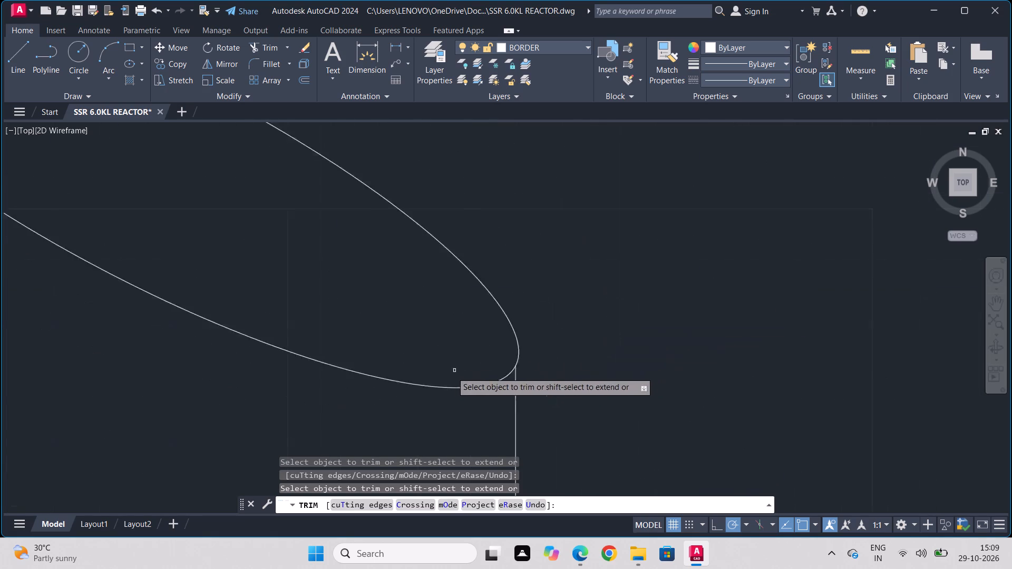
scroll(451, 372, down, 1)
scroll(315, 425, down, 1)
middle_drag(315, 425, 528, 357)
scroll(424, 374, down, 1)
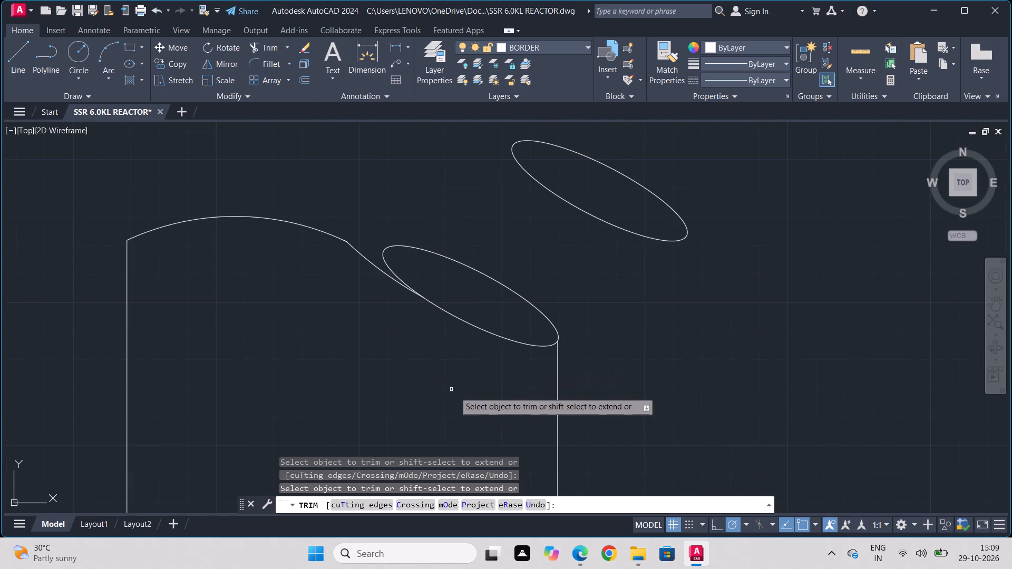
scroll(564, 409, down, 1)
key(Escape)
scroll(348, 339, up, 1)
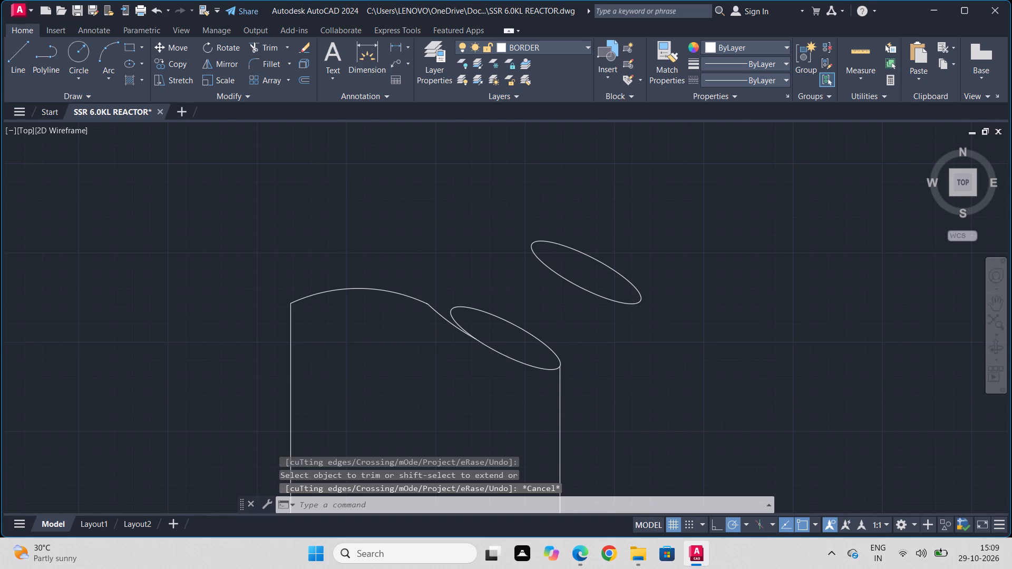
Draw a three-point arc from the left edge's top end through the sloping arc's junction with the ellipse, ending just below the ellipse.
click(109, 57)
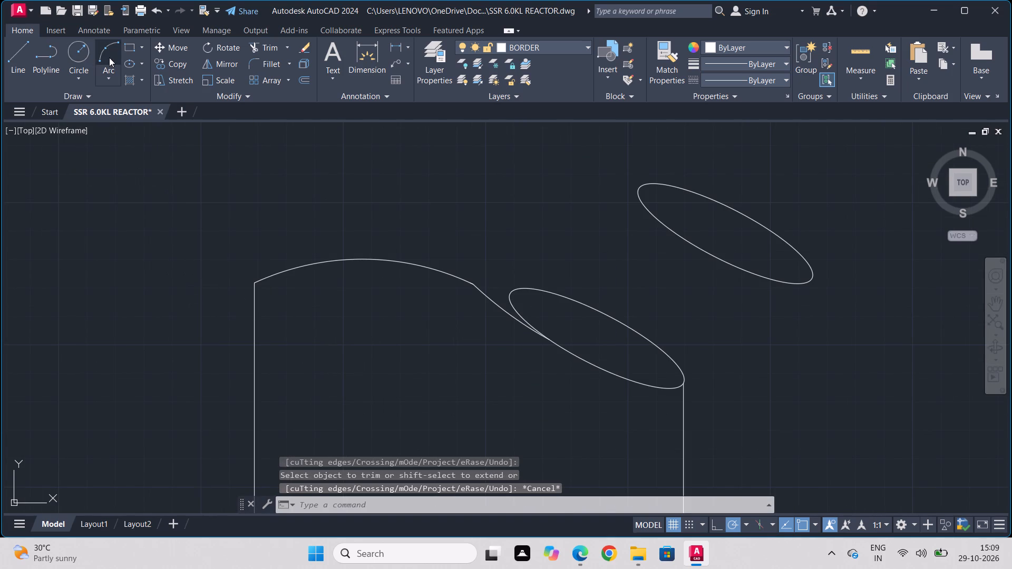
click(250, 281)
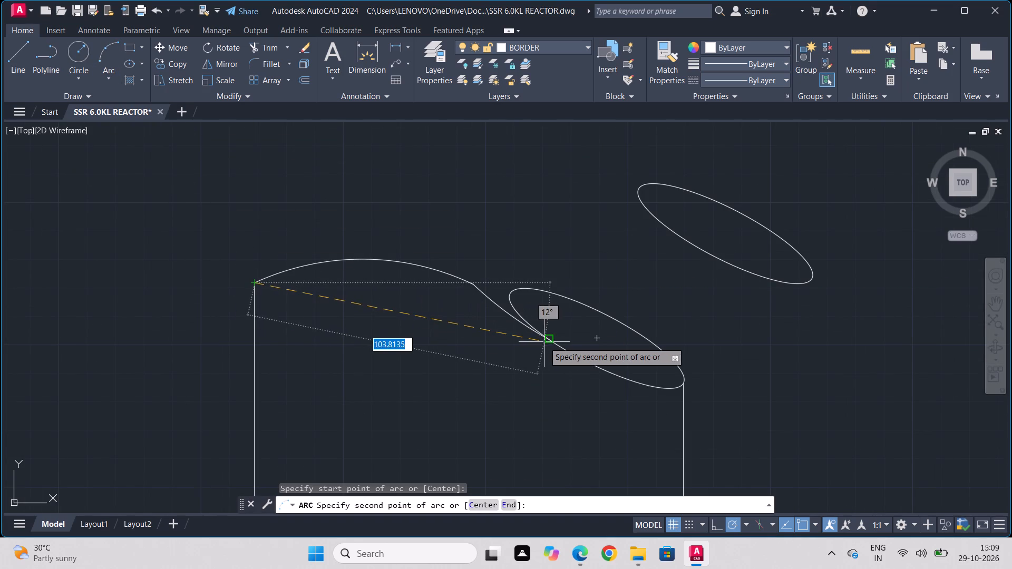
click(551, 344)
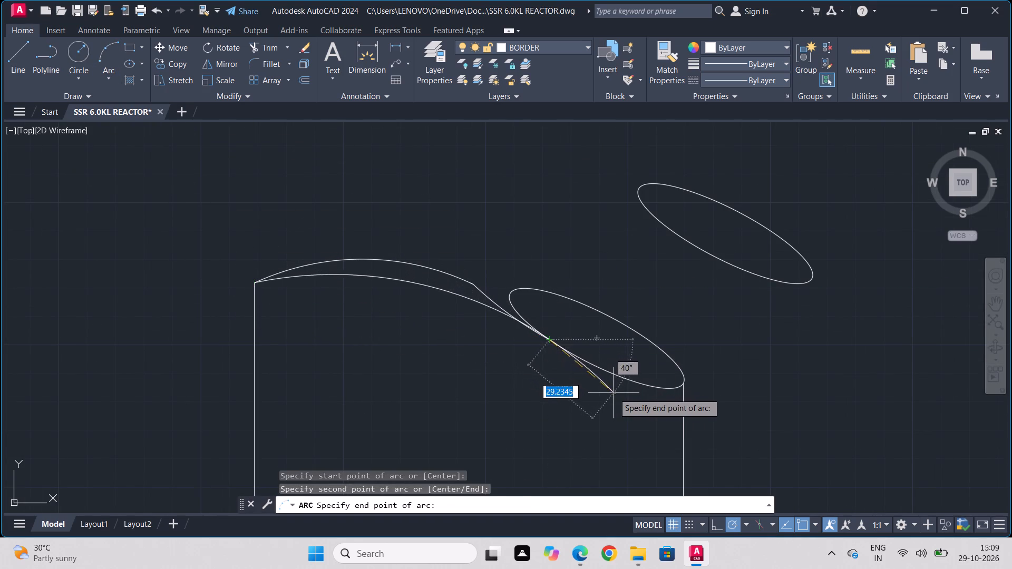
click(621, 390)
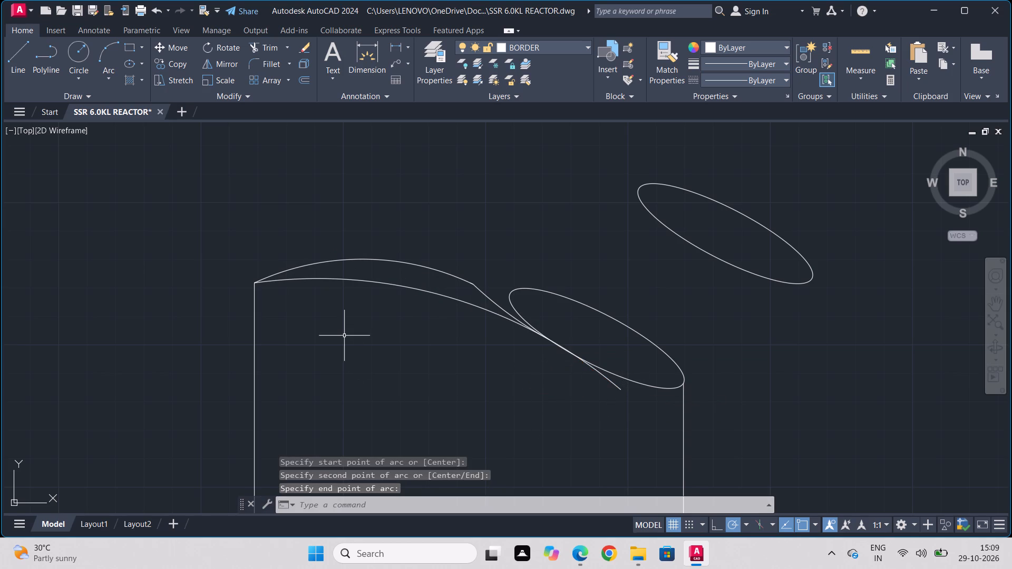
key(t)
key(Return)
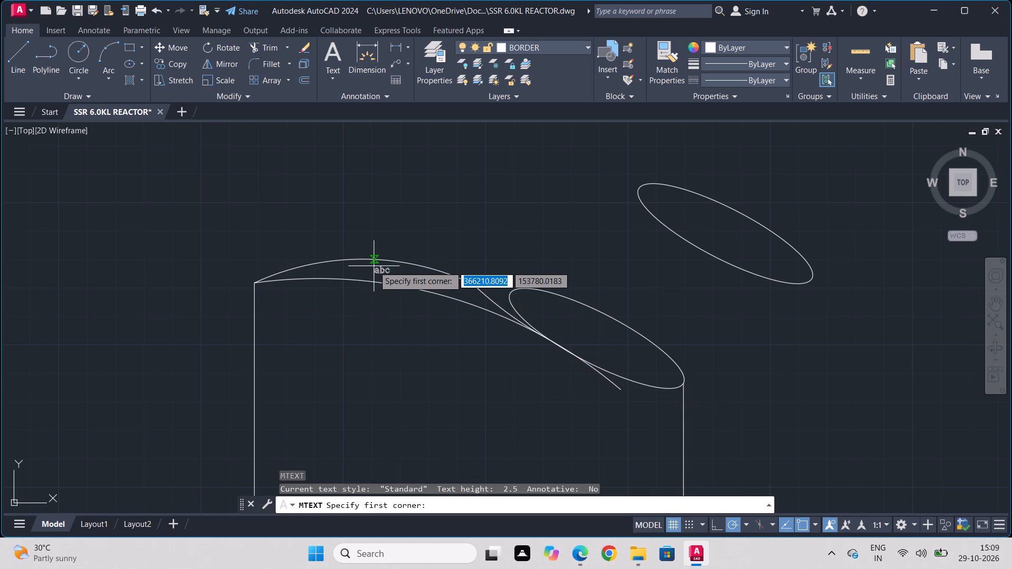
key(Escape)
Trim away the old top arc, the sloping arc remnant and the new arc's tail below the ellipse.
text(TR)
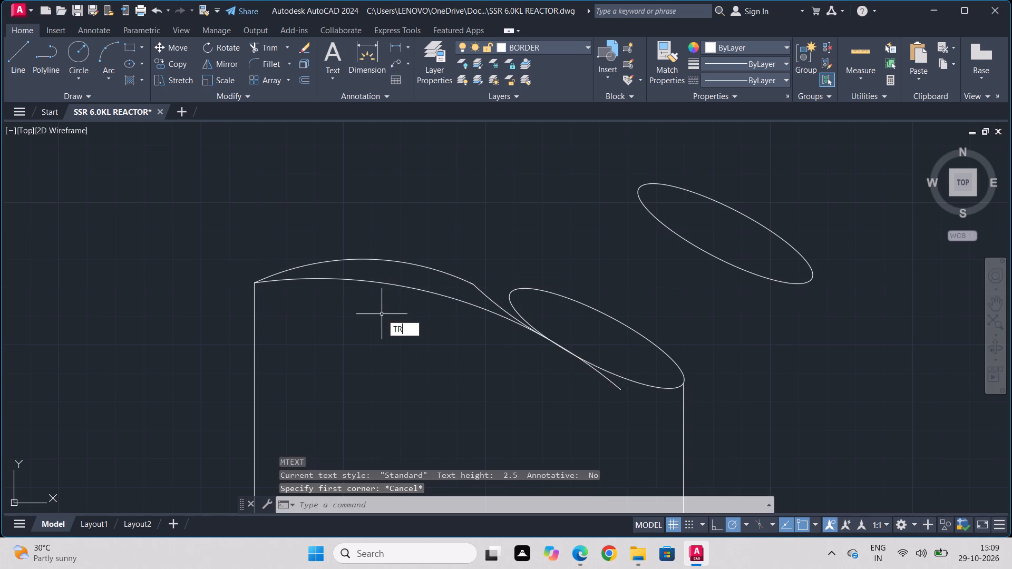
key(Return)
click(414, 264)
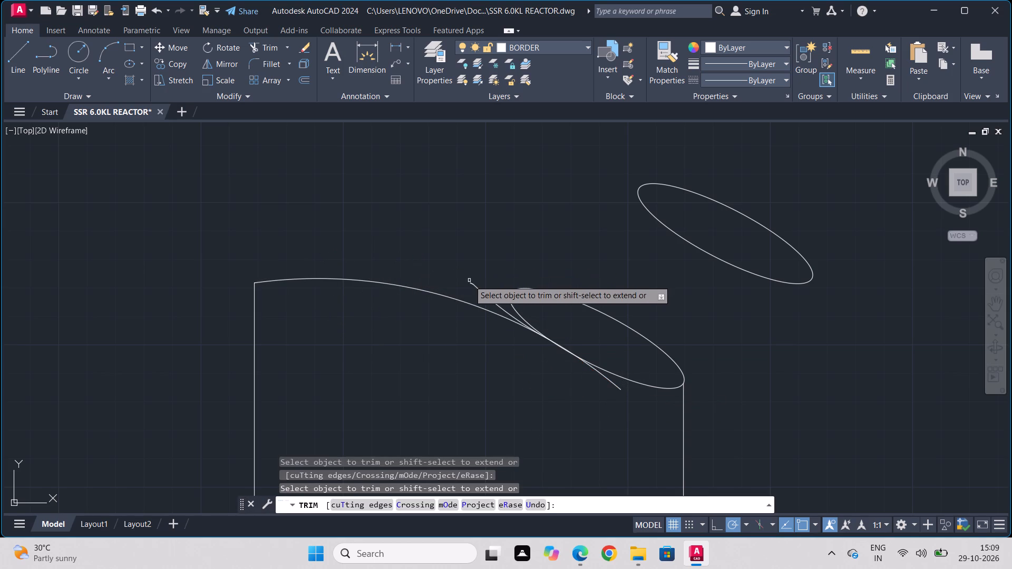
click(476, 286)
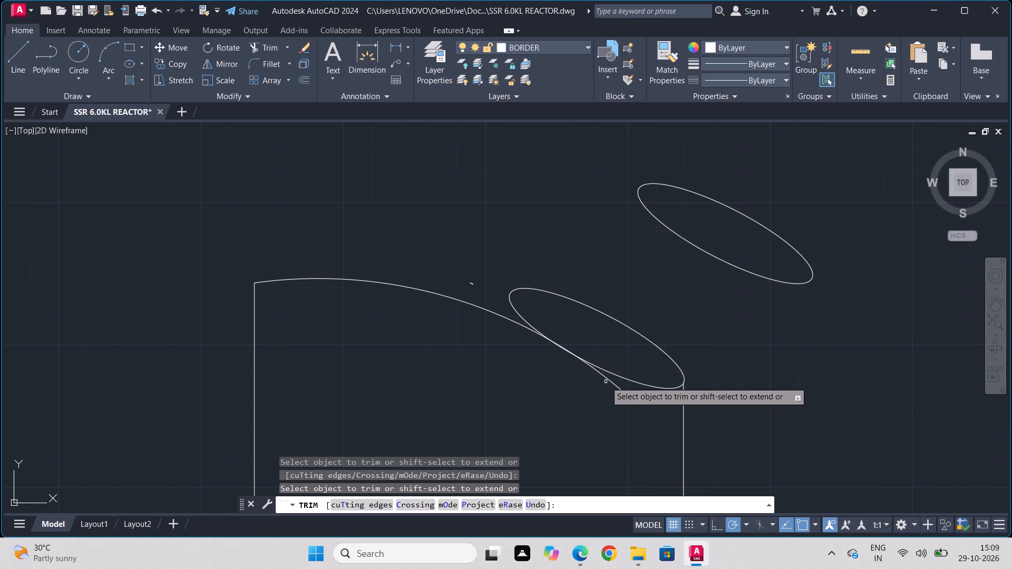
click(597, 382)
click(610, 377)
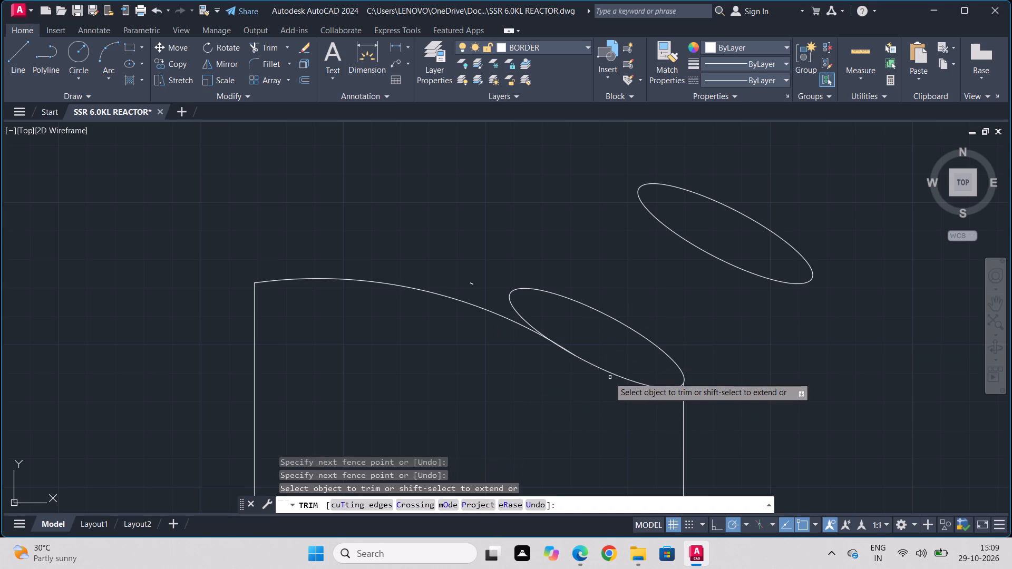
click(471, 284)
scroll(620, 439, down, 2)
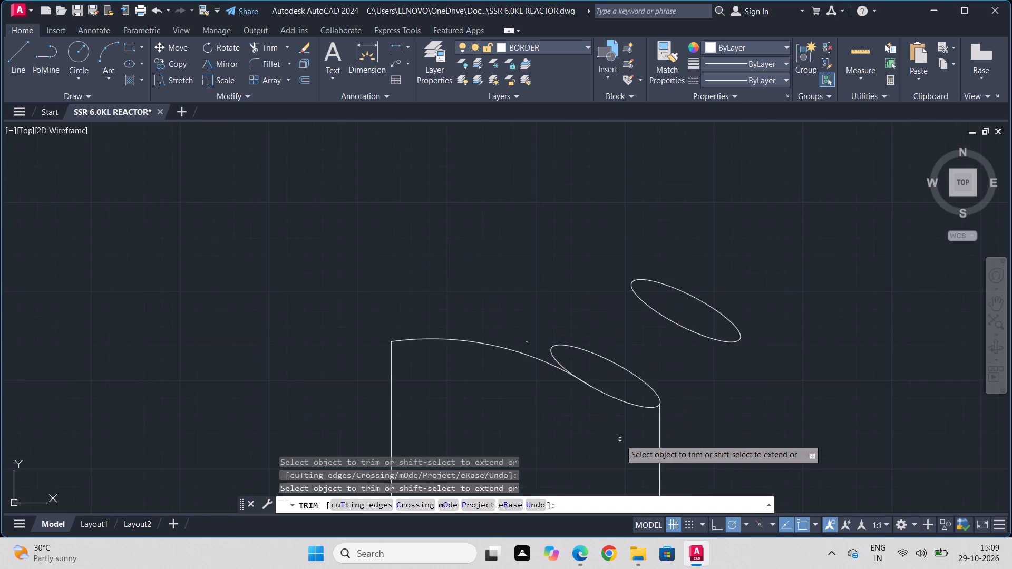
click(563, 379)
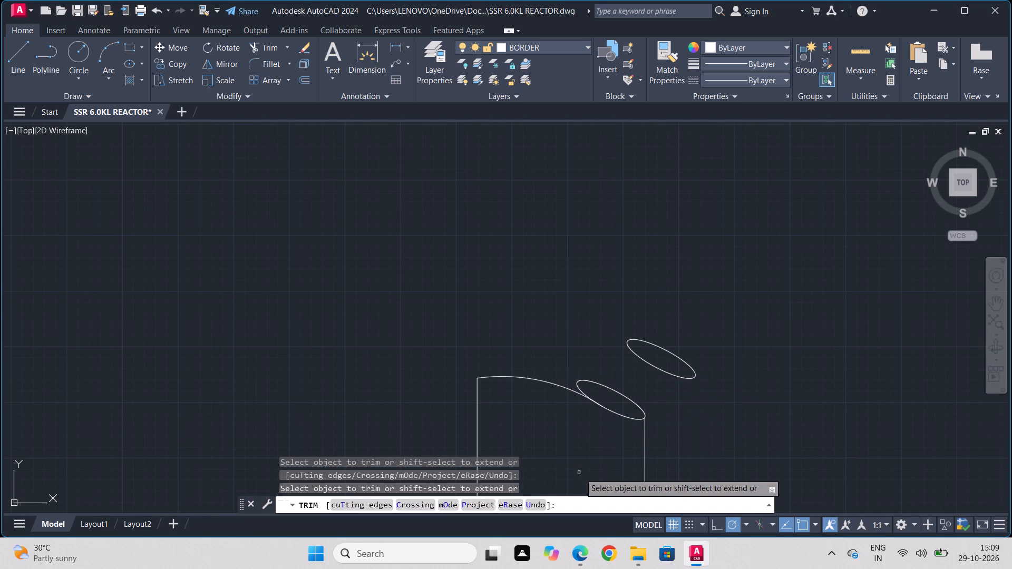
scroll(580, 473, down, 1)
middle_drag(593, 470, 449, 273)
scroll(445, 305, down, 1)
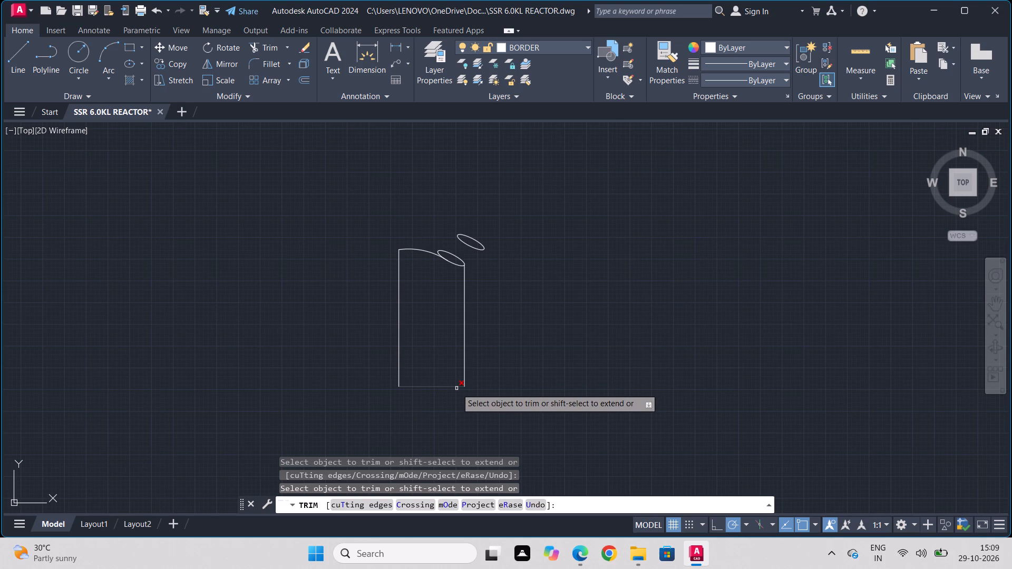
key(Escape)
Mirror the top curve and its attached ellipse about the left vertical edge, keeping the source objects.
scroll(440, 300, up, 1)
click(456, 196)
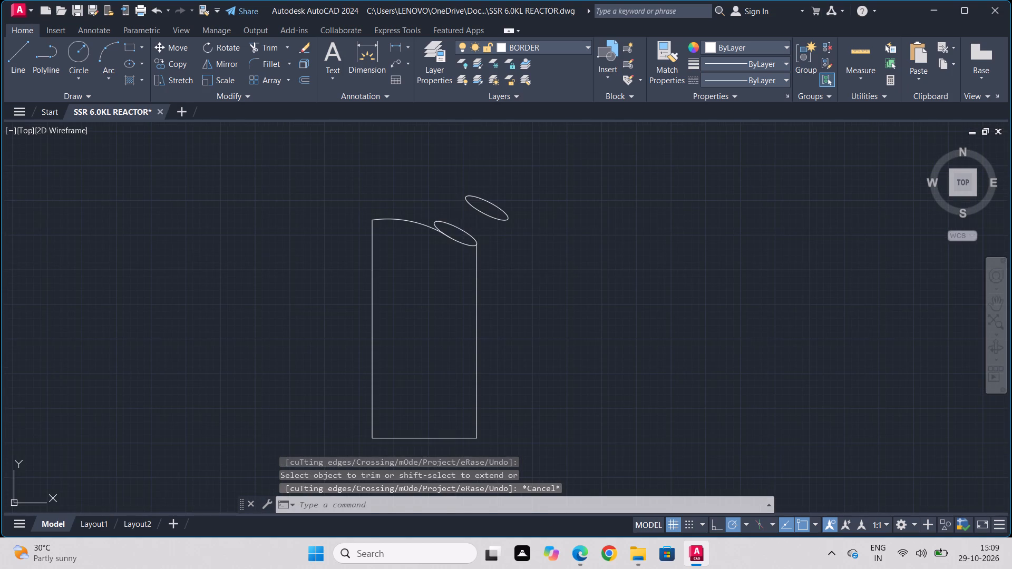
click(429, 257)
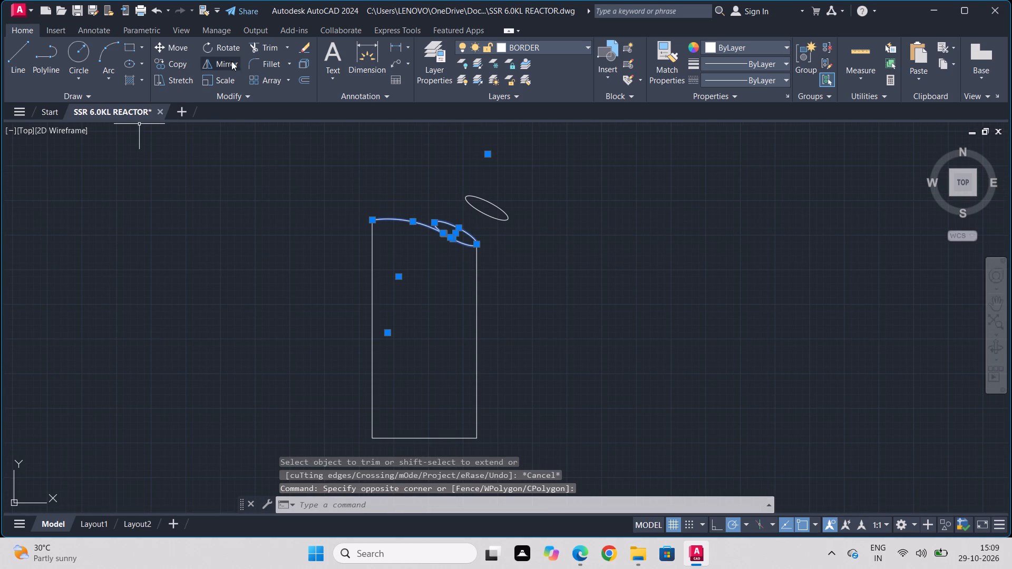
click(218, 66)
click(375, 331)
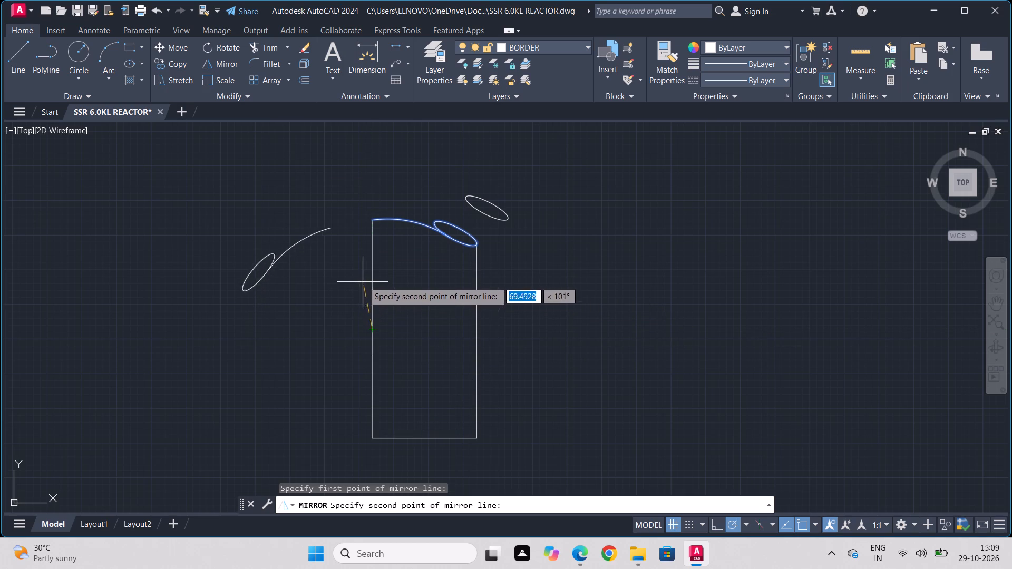
click(373, 241)
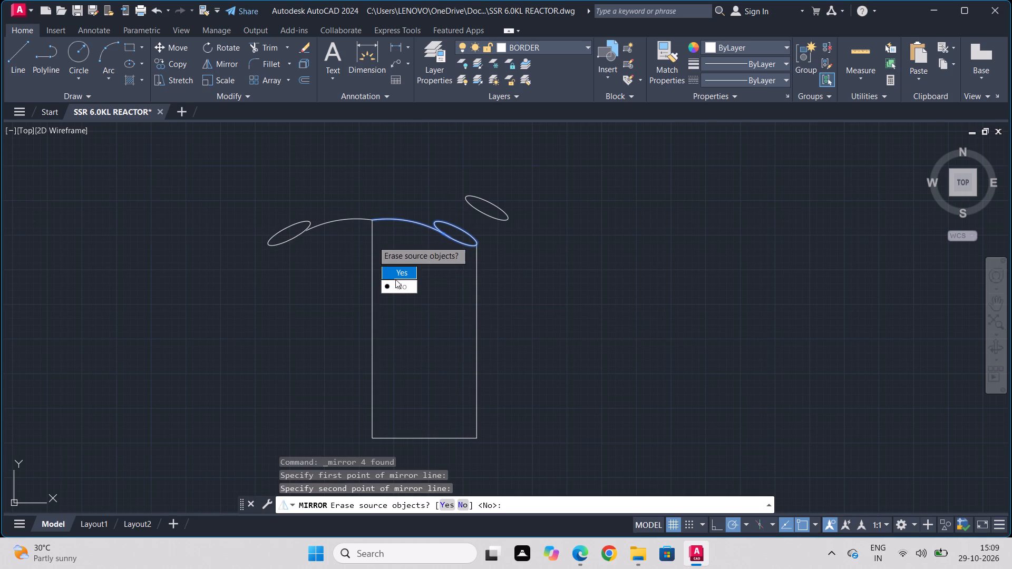
drag(395, 286, 373, 241)
Move the mirrored curve and ellipse by the curve's upper end onto the right edge, placing the ellipse at the bottom-left corner.
drag(343, 191, 338, 211)
click(310, 251)
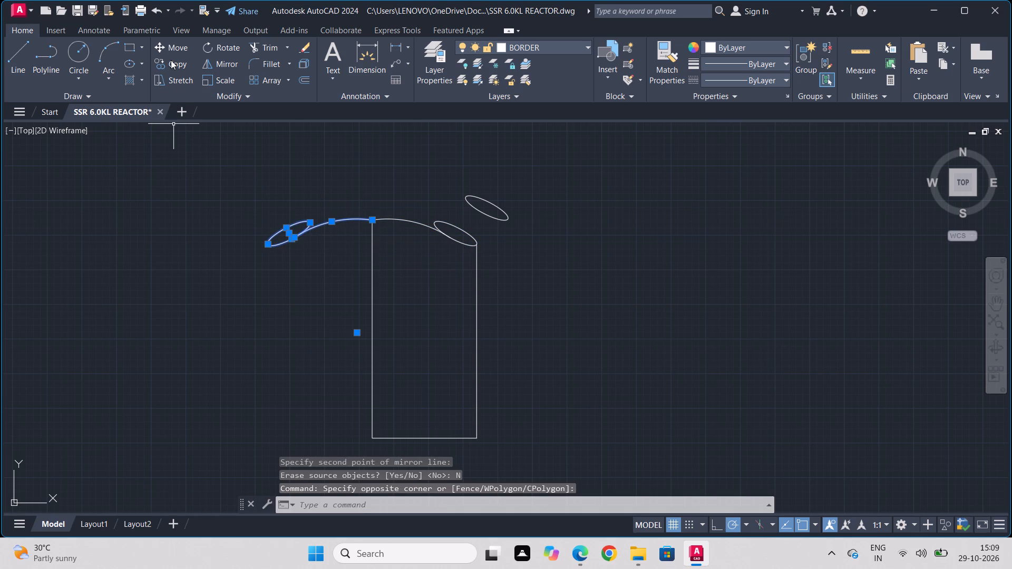
click(174, 47)
click(369, 215)
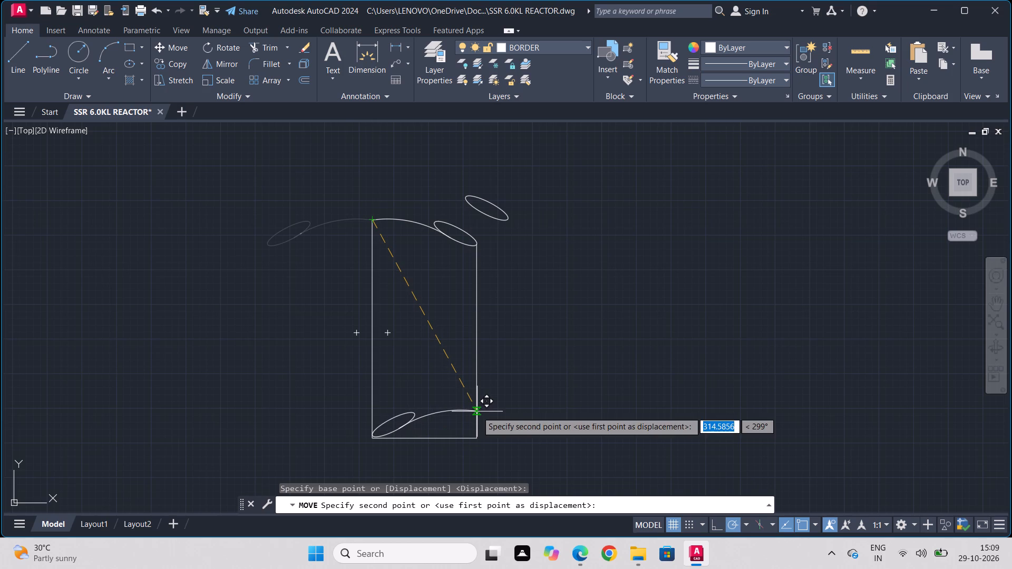
click(476, 413)
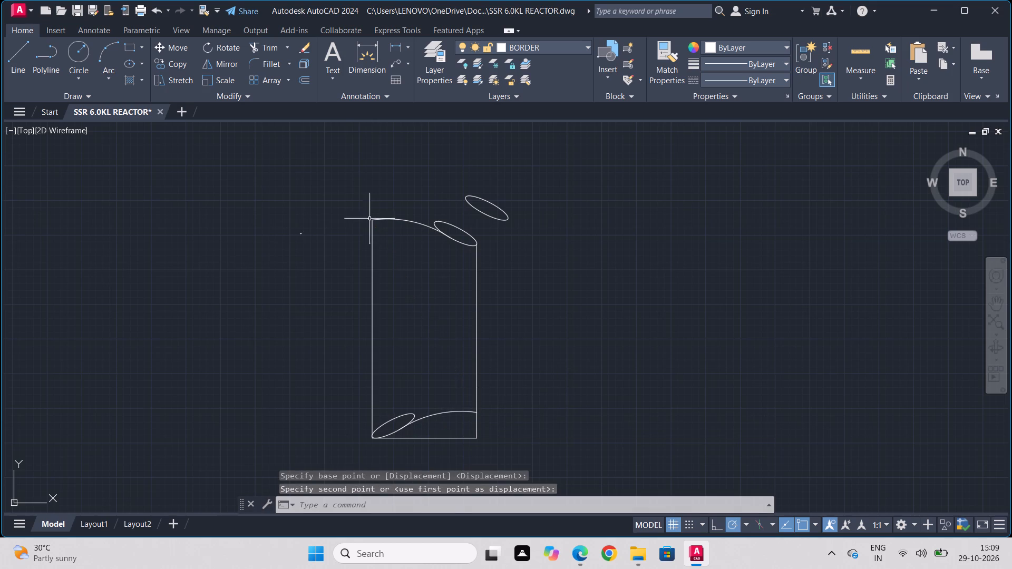
Trim away the rectangle's bottom edge and the right edge's stub below the lower curve.
click(269, 50)
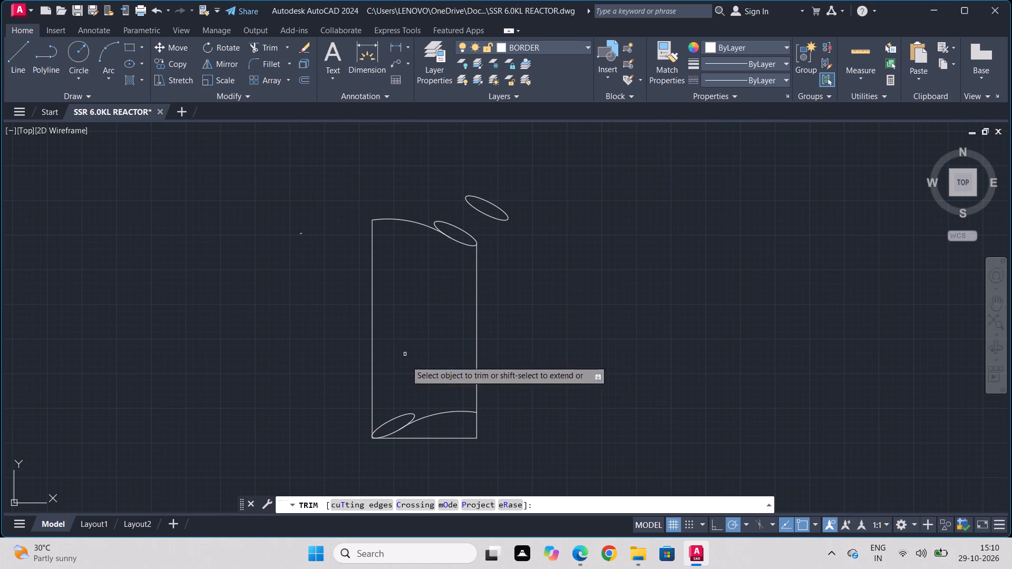
drag(431, 434, 442, 452)
drag(463, 434, 502, 421)
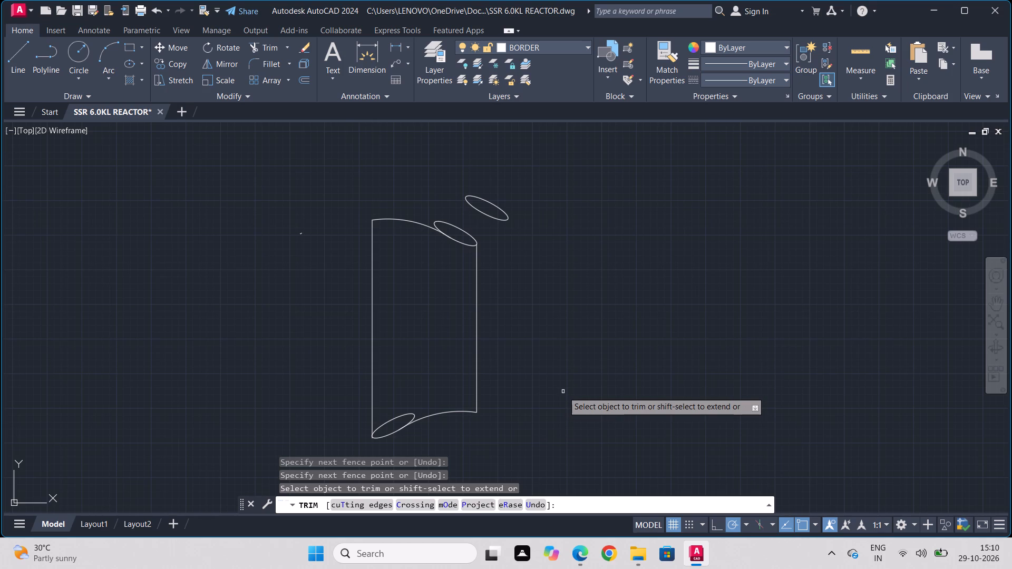
key(Escape)
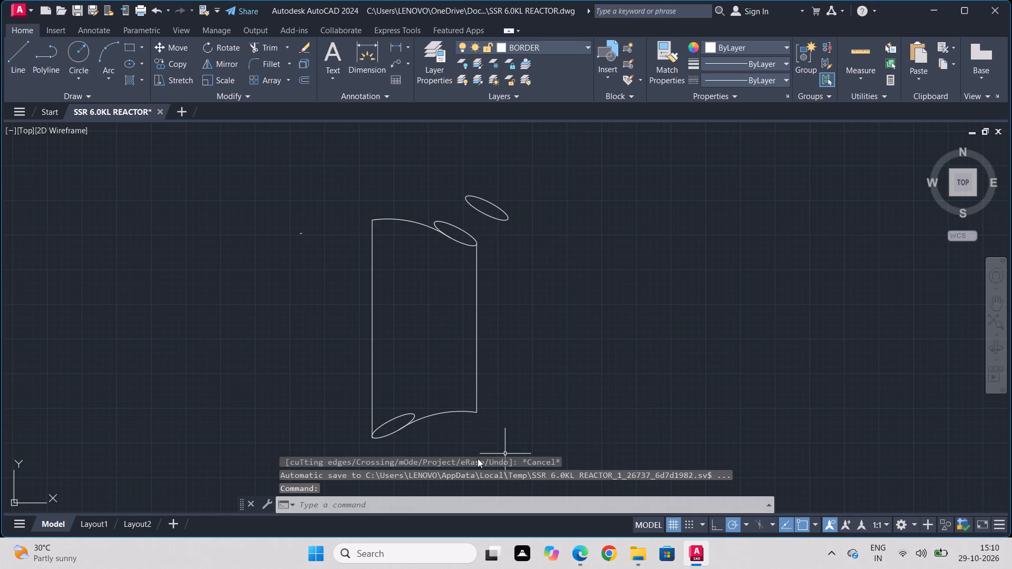
Draw a three-point arc from the bottom-left ellipse's lower end through the point level with it under the right edge, ending beyond.
click(108, 56)
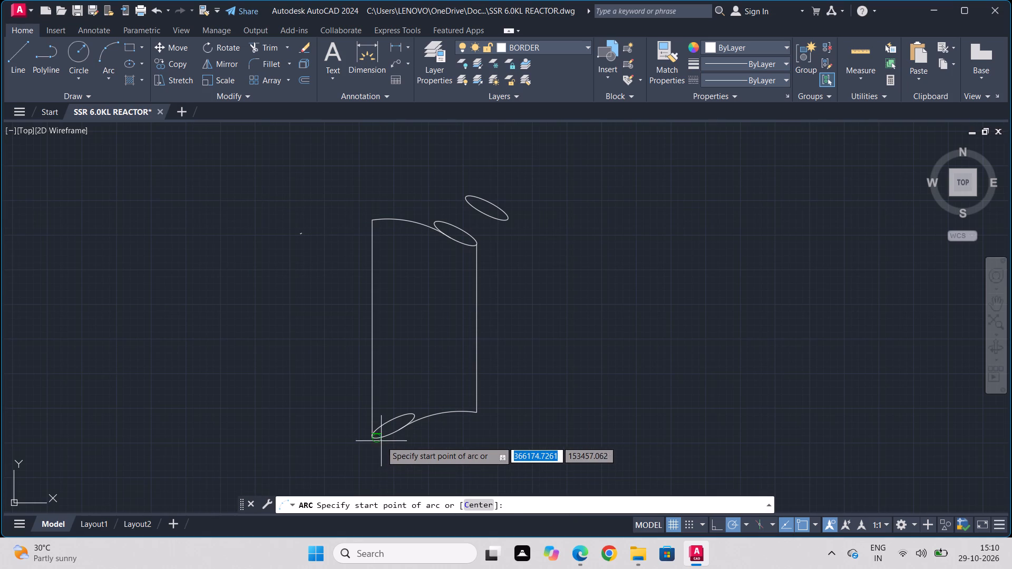
click(379, 437)
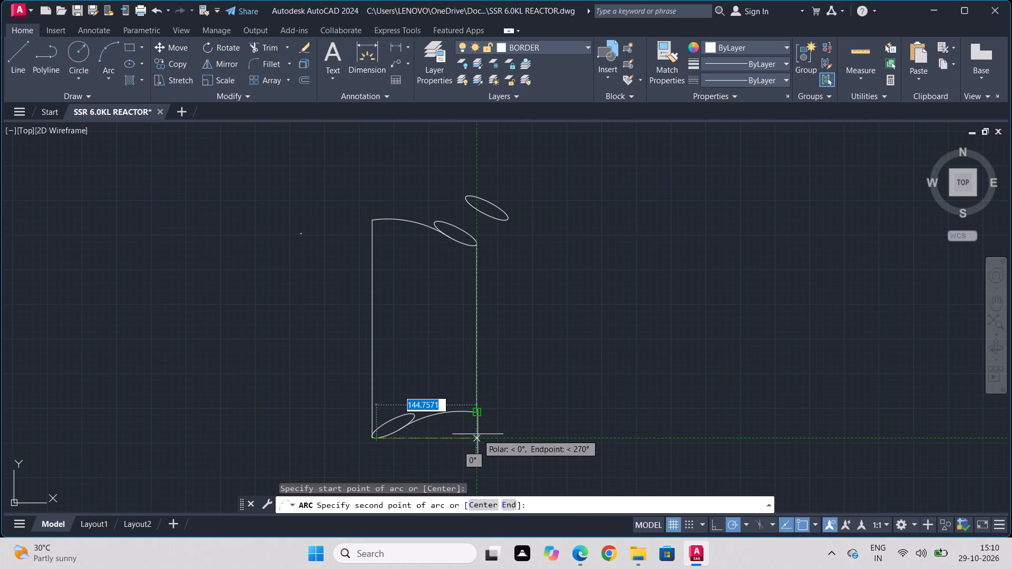
click(478, 435)
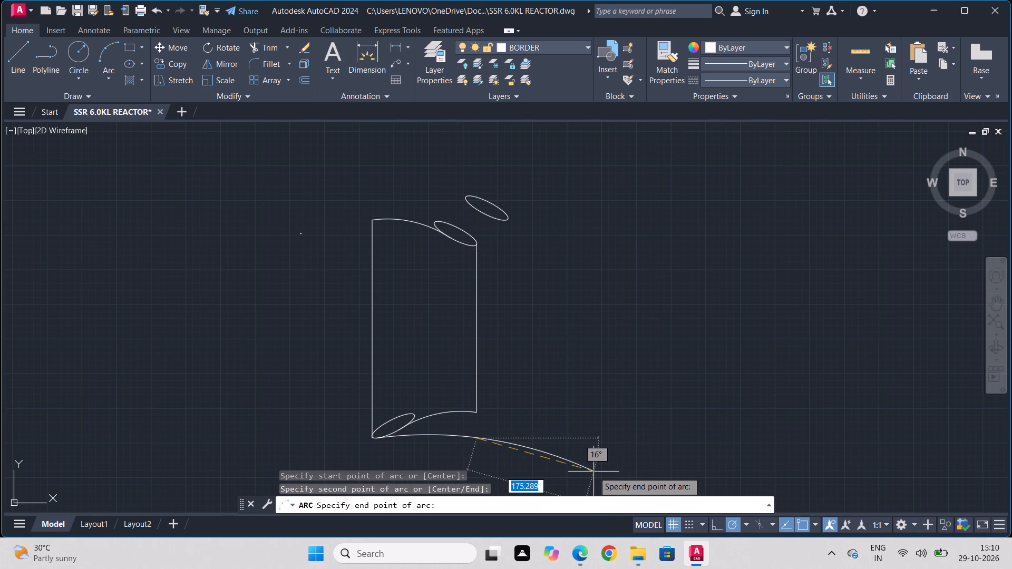
click(526, 463)
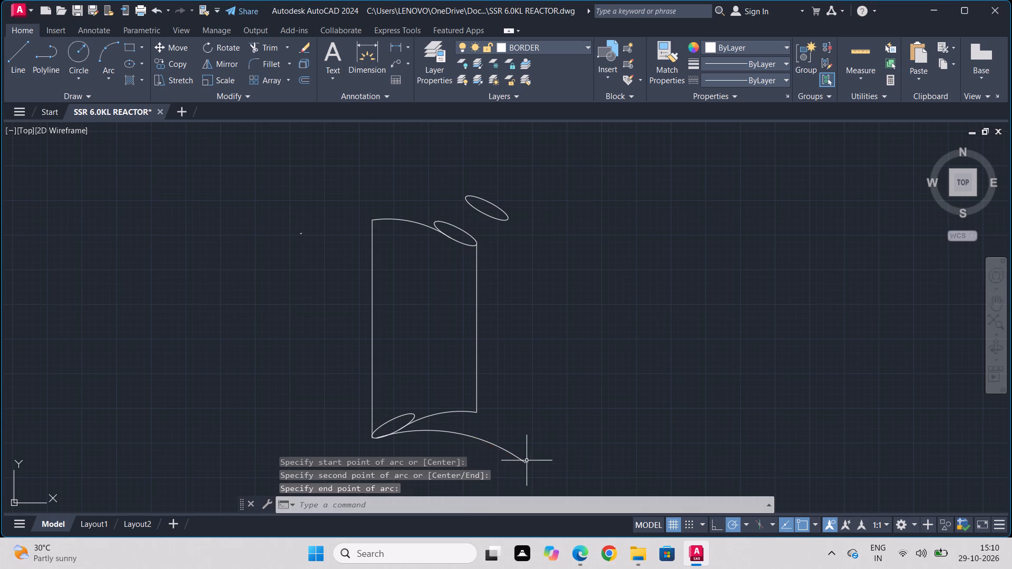
Stretch the right vertical edge's lower end straight down onto the new arc.
click(475, 403)
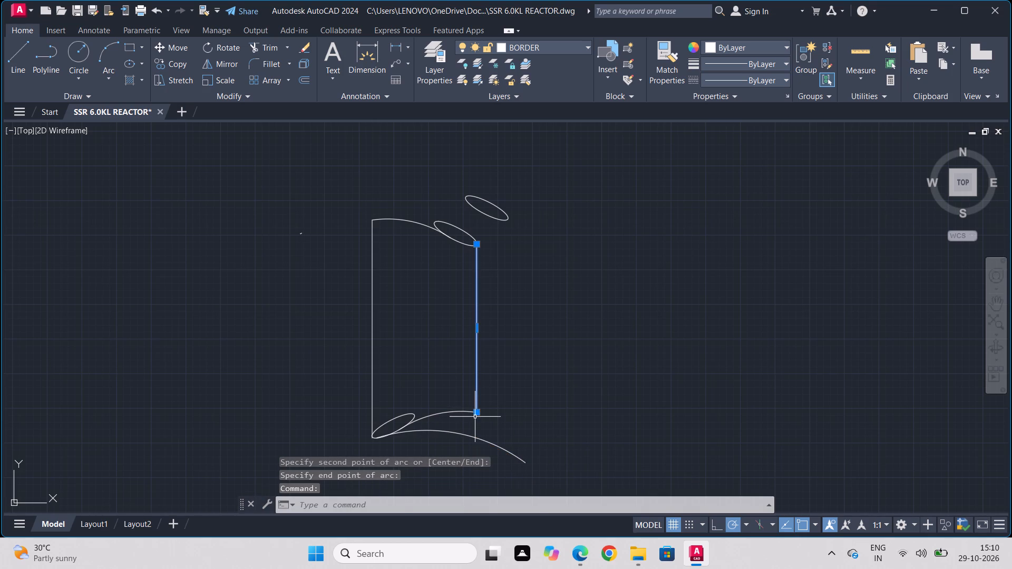
click(476, 415)
click(477, 437)
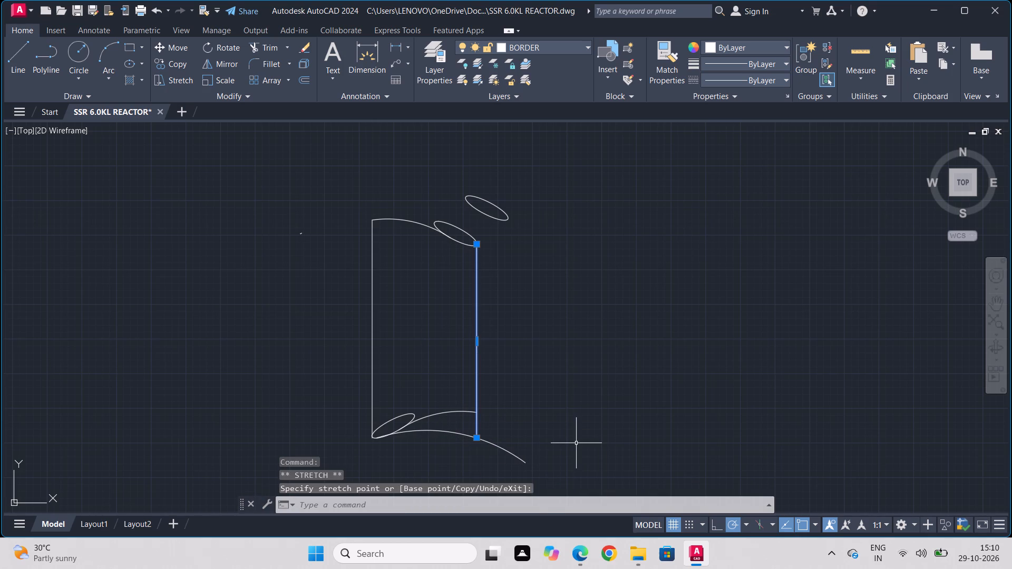
key(Escape)
Trim away the older, higher bottom curve and the new arc's tail beyond the right edge.
text(TR)
key(Return)
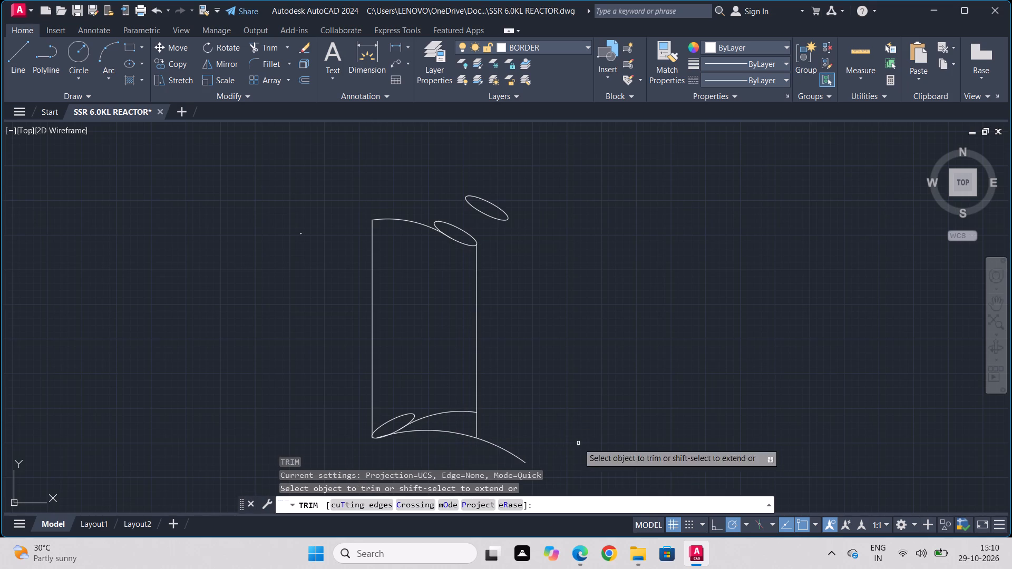
click(439, 413)
drag(491, 444, 505, 433)
key(Escape)
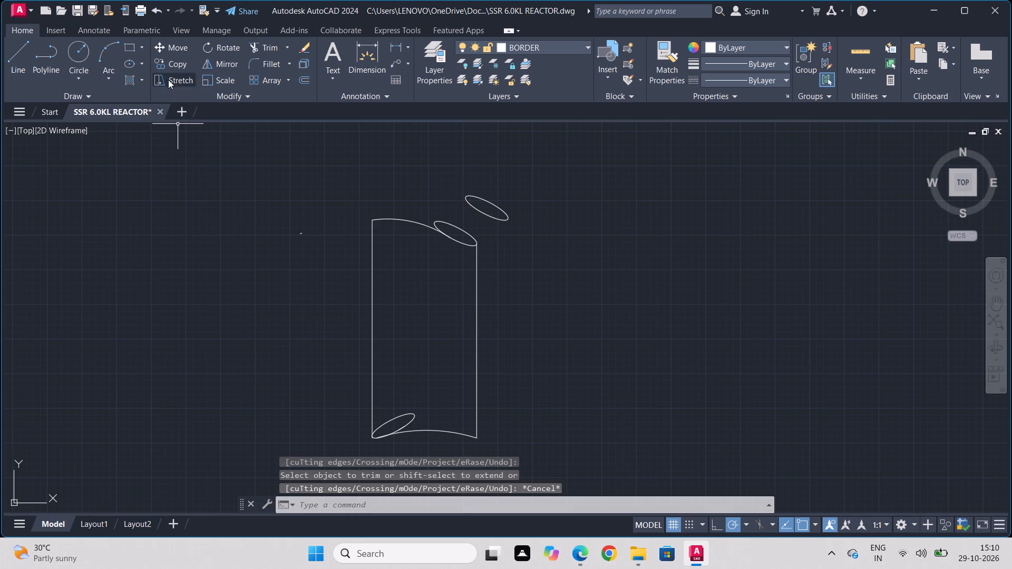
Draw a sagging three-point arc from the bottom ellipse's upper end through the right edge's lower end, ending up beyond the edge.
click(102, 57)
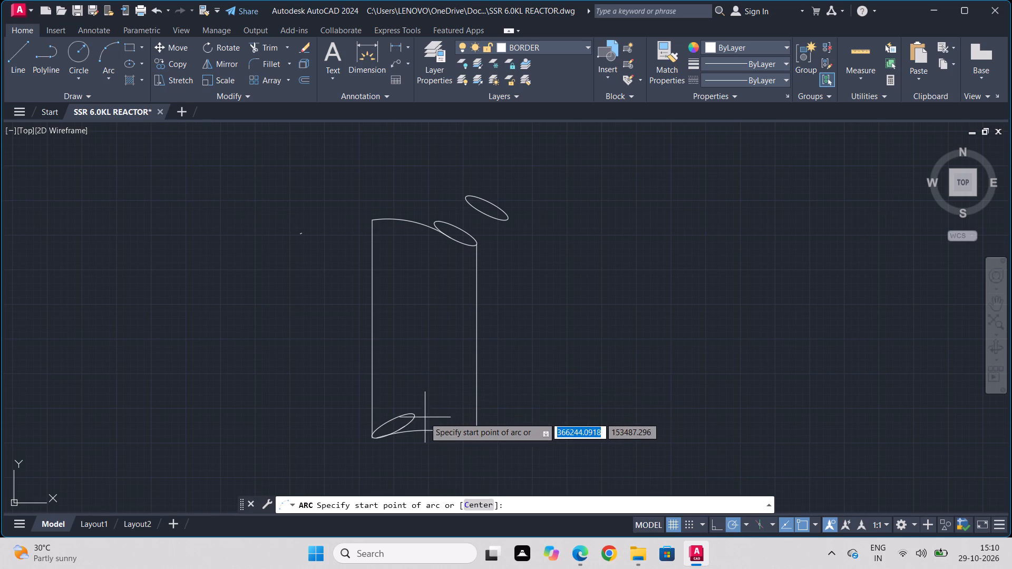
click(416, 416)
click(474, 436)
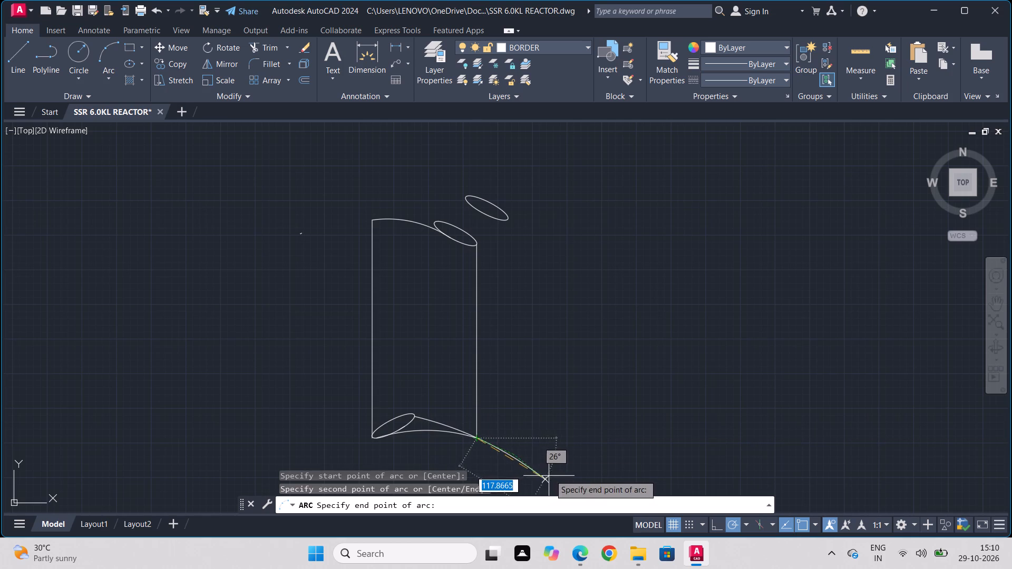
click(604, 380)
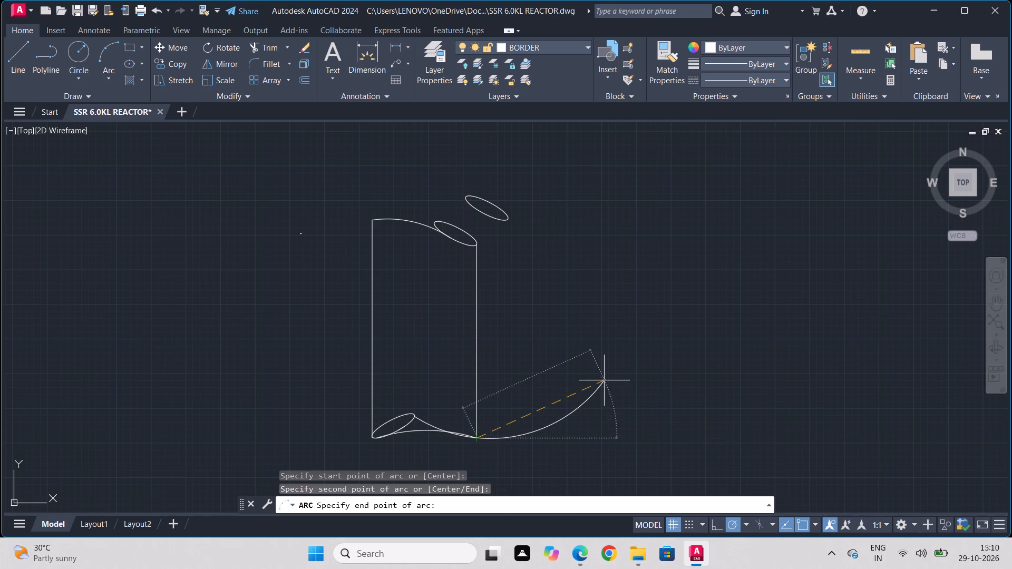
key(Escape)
Trim away the flatter bottom arc between the ellipse and right edge, and the sagging arc's tail beyond the right edge.
text(TR)
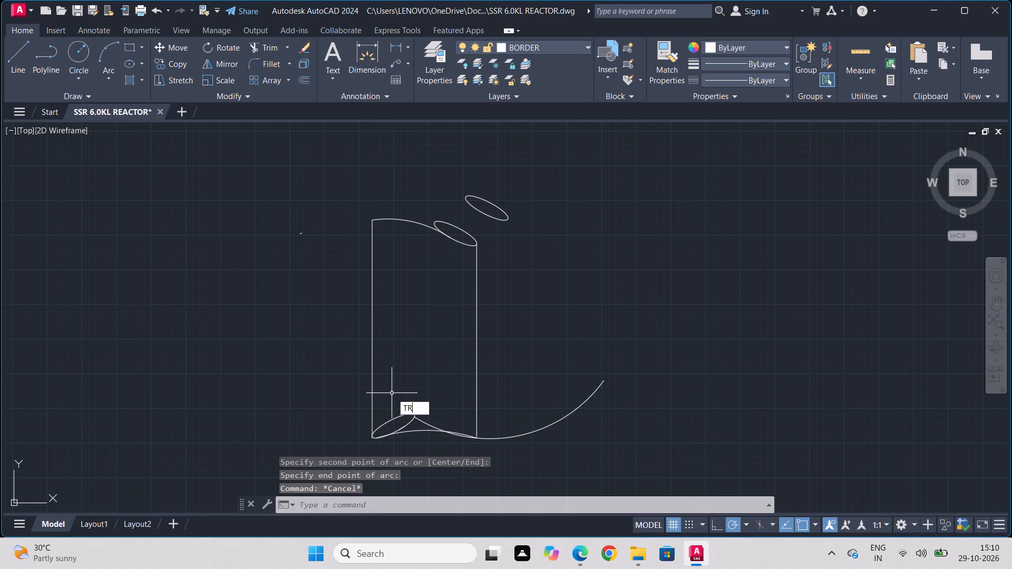
key(Return)
scroll(450, 434, up, 3)
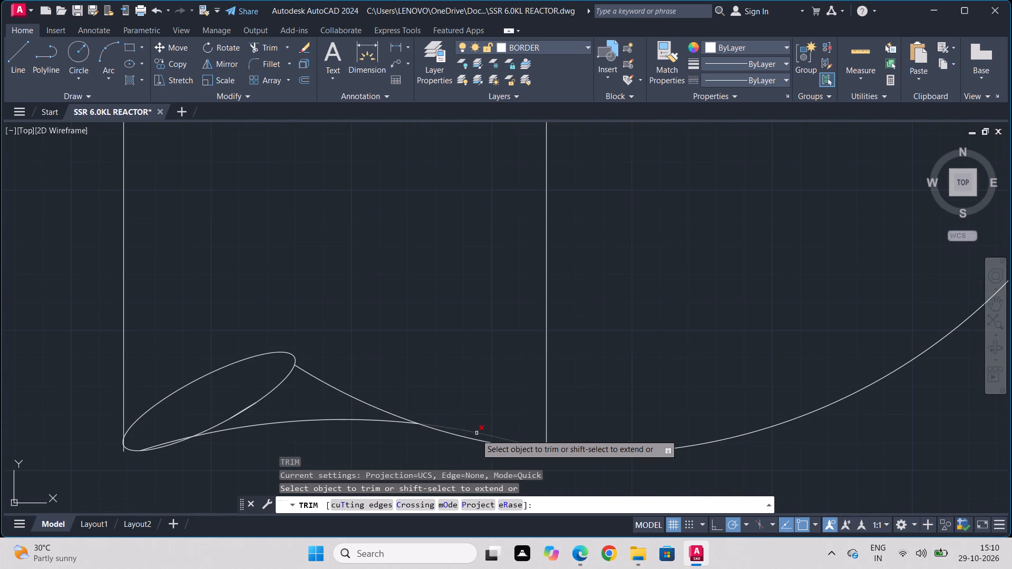
click(475, 435)
drag(353, 417, 322, 441)
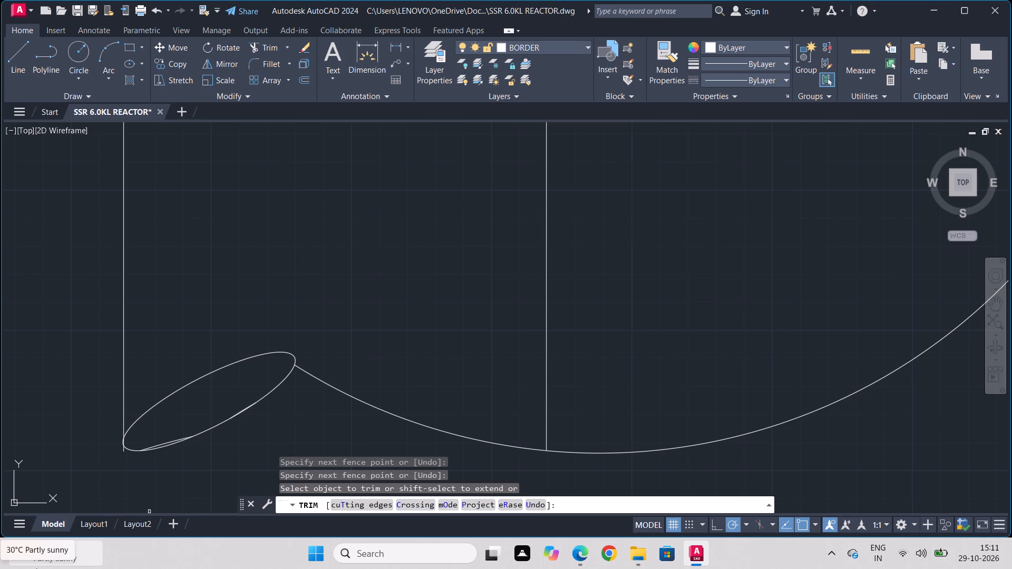
scroll(12, 528, down, 2)
scroll(373, 243, down, 4)
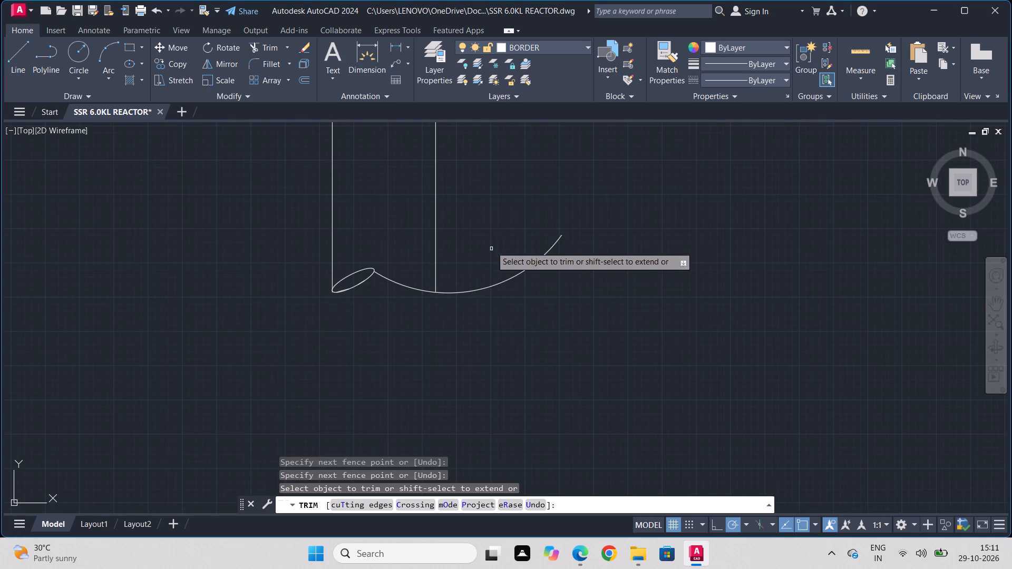
middle_drag(488, 233, 505, 379)
drag(547, 381, 542, 453)
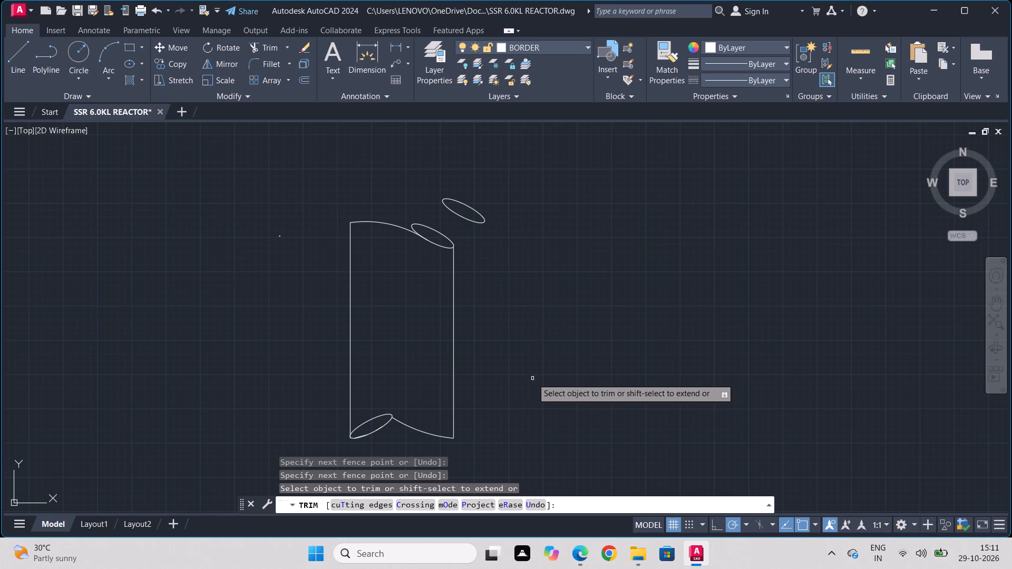
key(Escape)
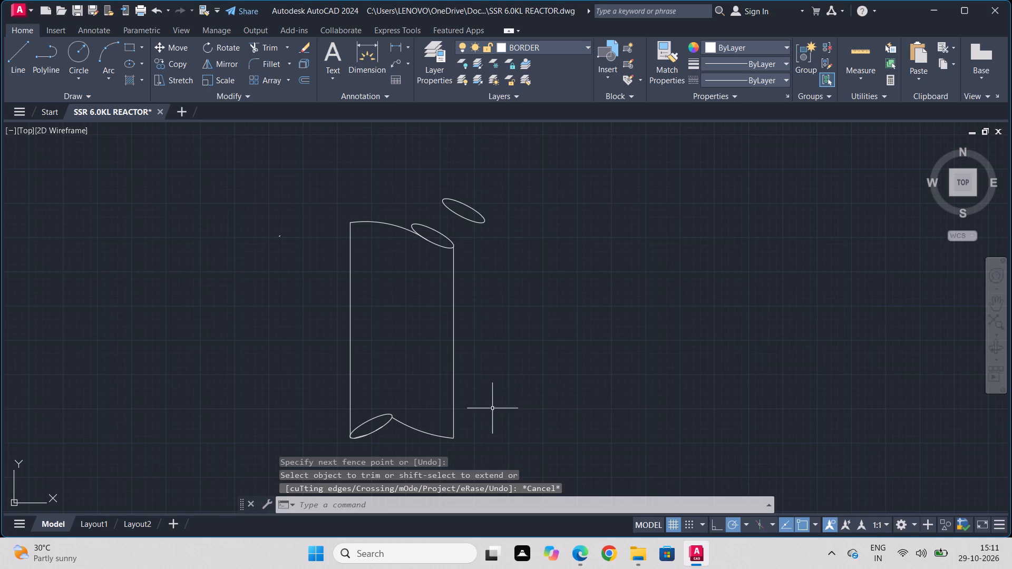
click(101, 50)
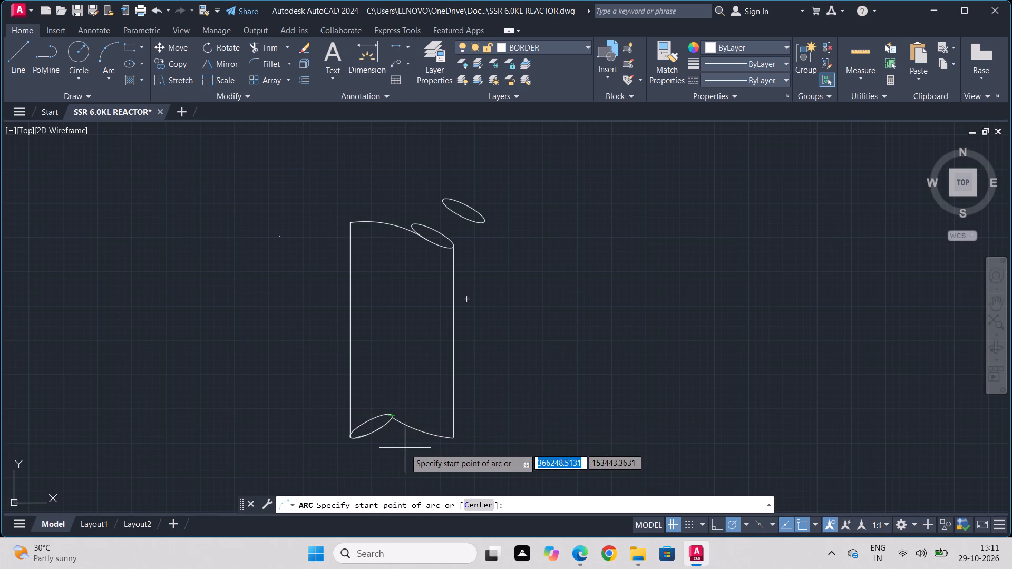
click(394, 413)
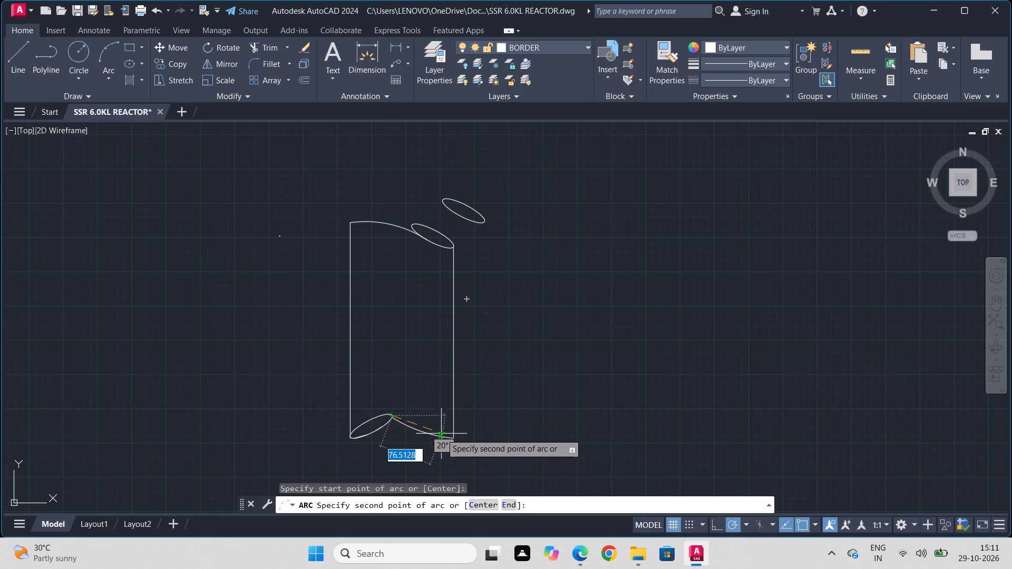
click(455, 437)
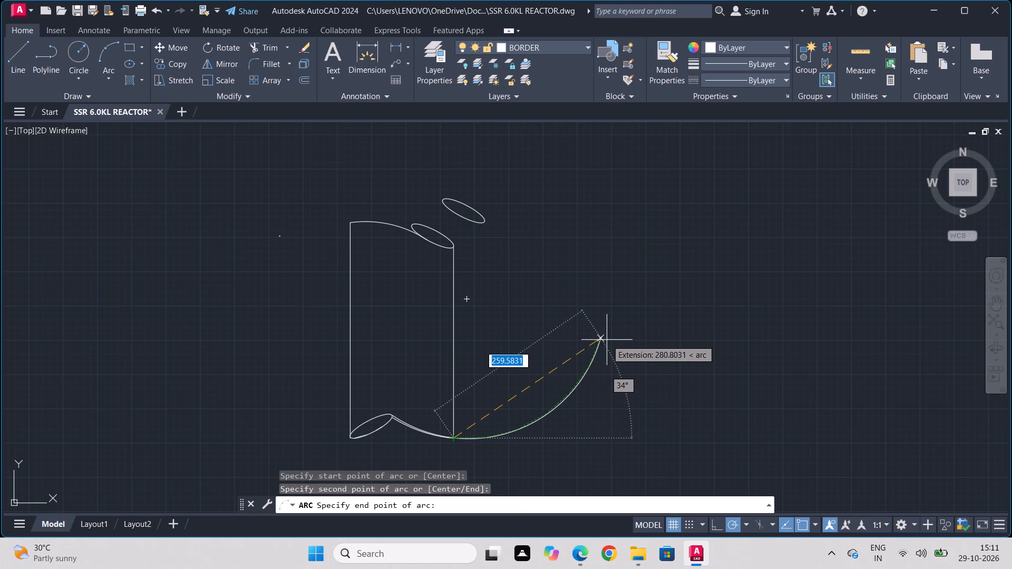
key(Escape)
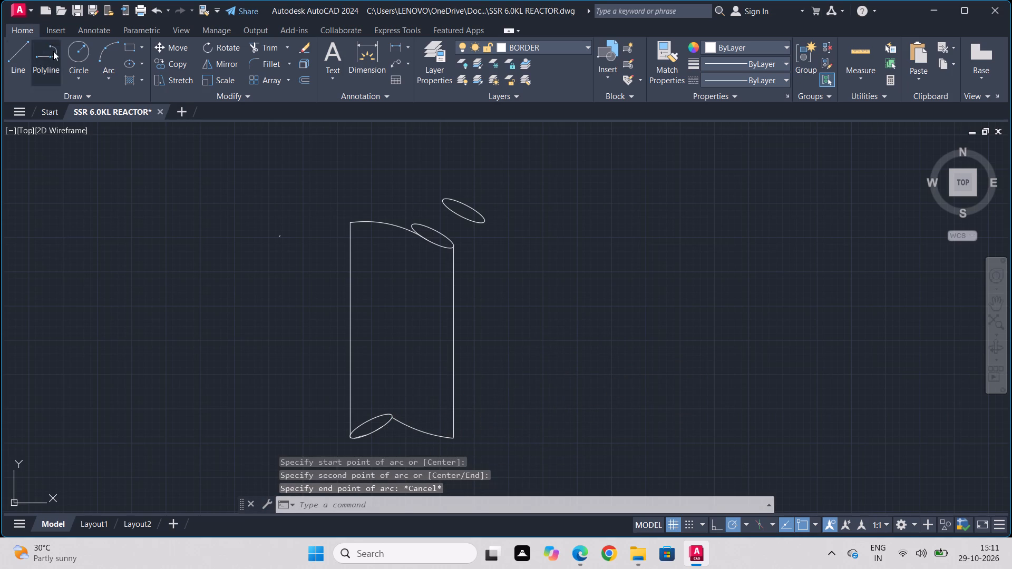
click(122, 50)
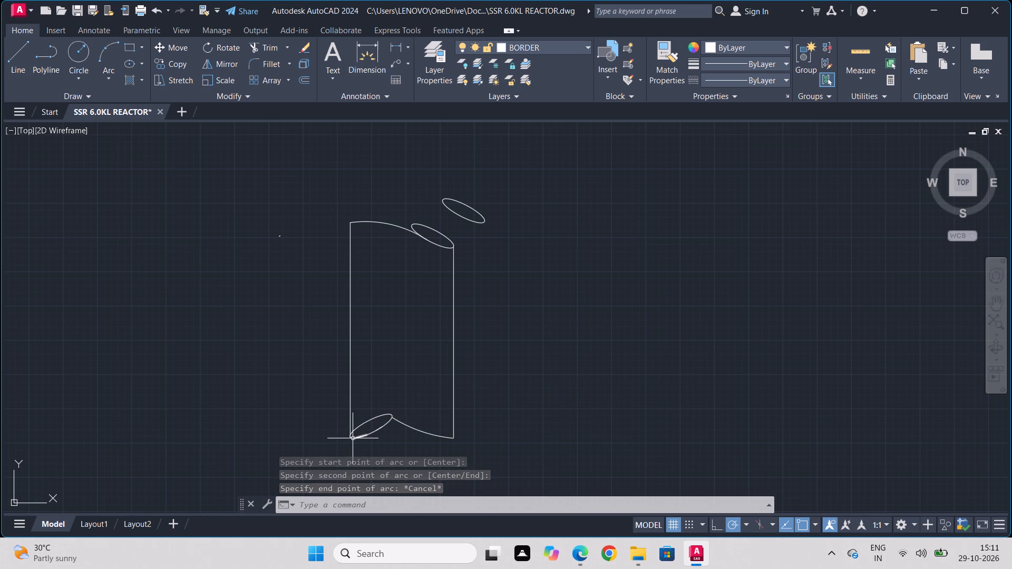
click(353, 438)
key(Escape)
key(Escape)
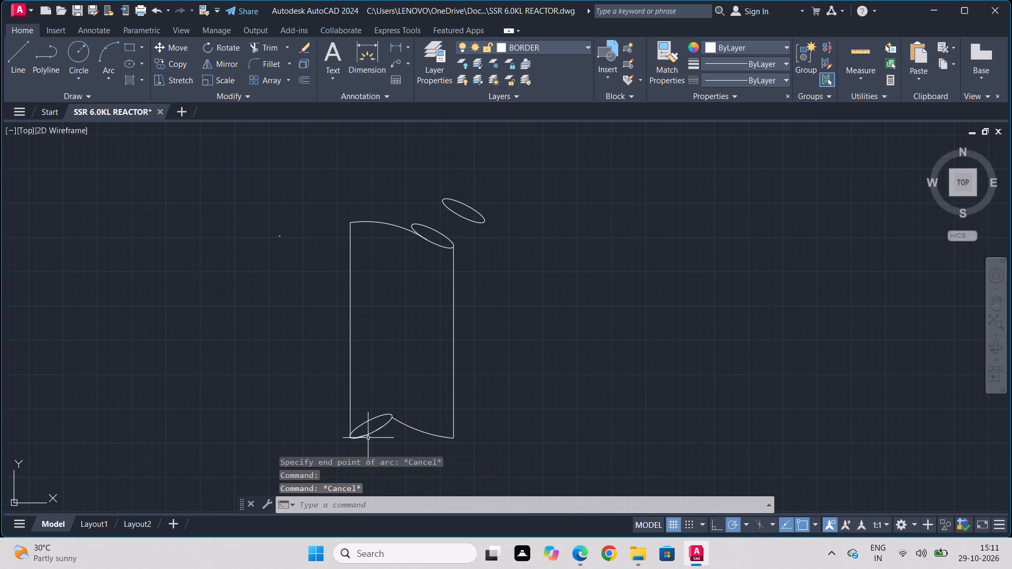
Draw an upward-bulging arc from the left edge's lower end through the right edge's lower end, ending about 68 units past it.
click(101, 56)
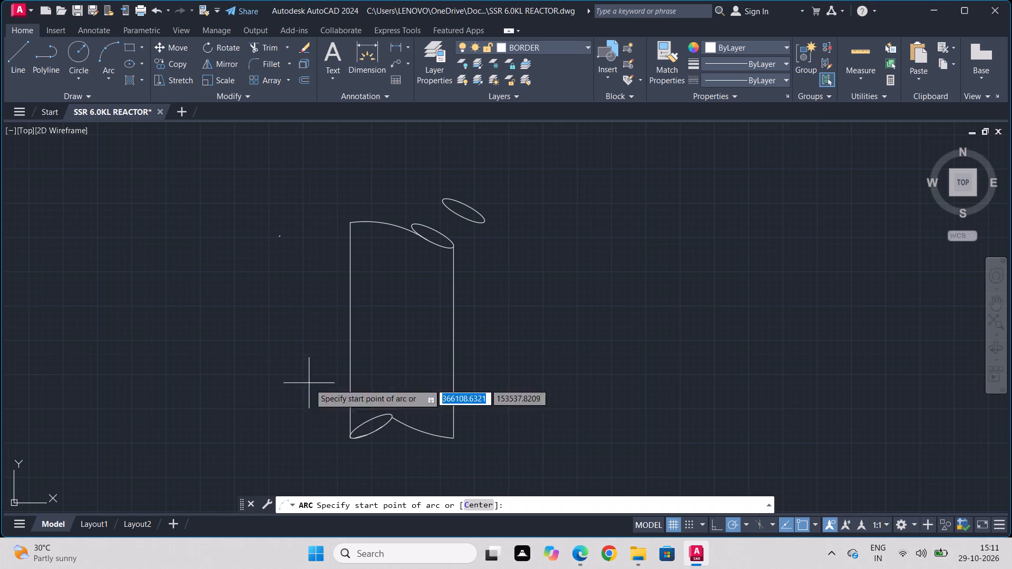
click(347, 437)
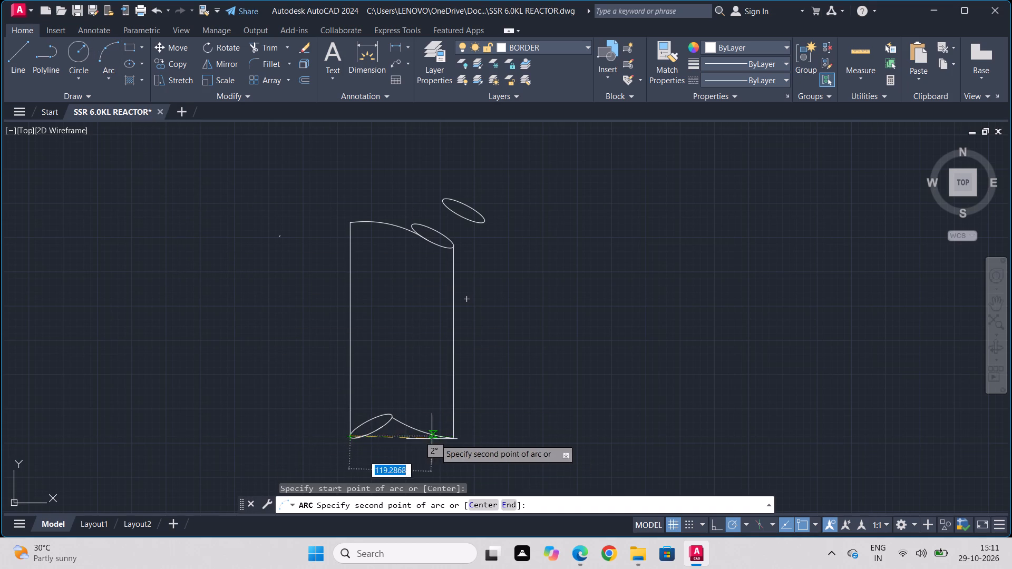
click(458, 438)
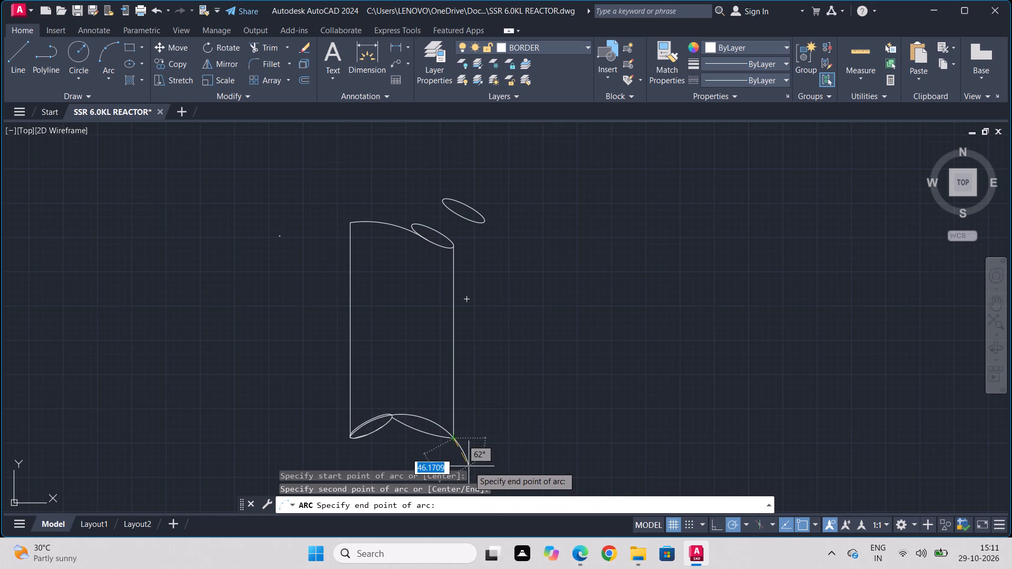
scroll(471, 465, down, 1)
middle_drag(471, 465, 458, 409)
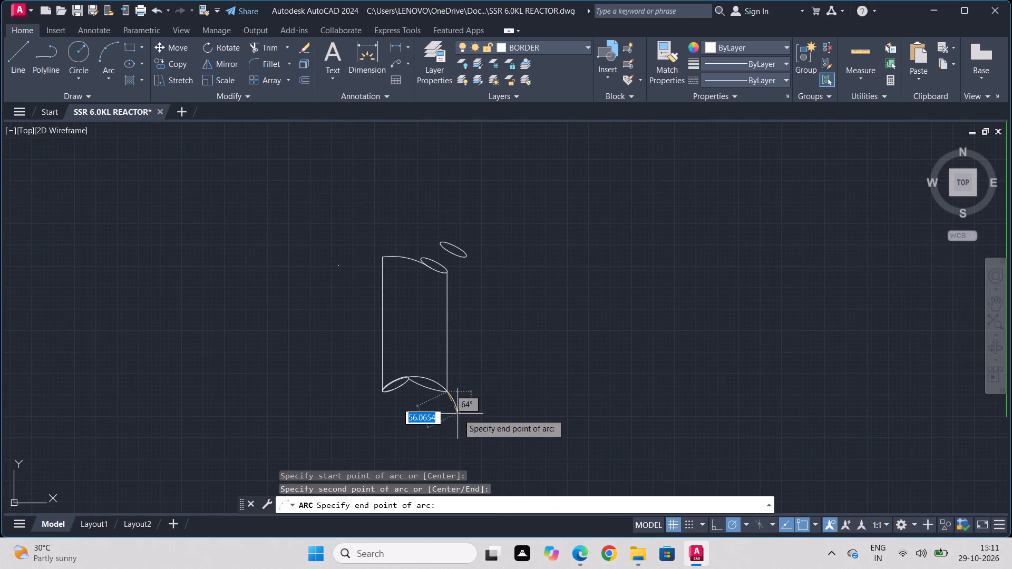
scroll(459, 418, up, 3)
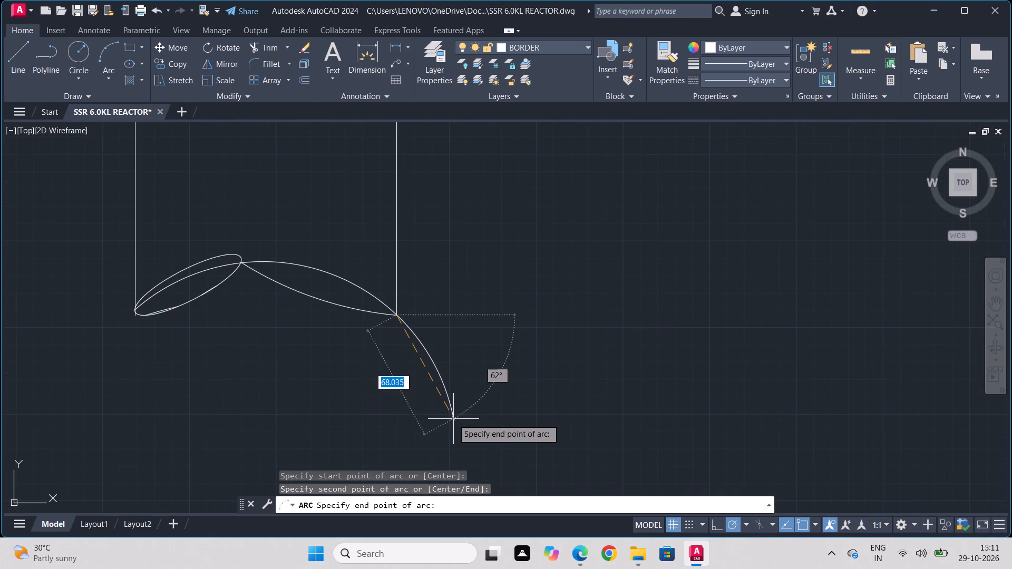
click(453, 419)
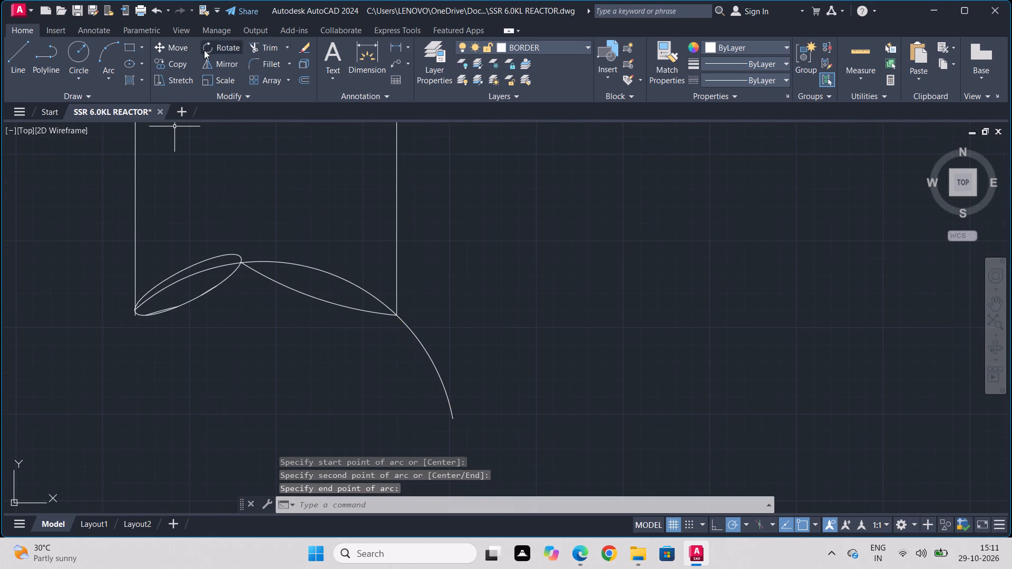
Trim away the new arc's part inside the bottom ellipse, the sagging arc, and the new arc's tail beyond the right edge.
click(275, 48)
click(199, 272)
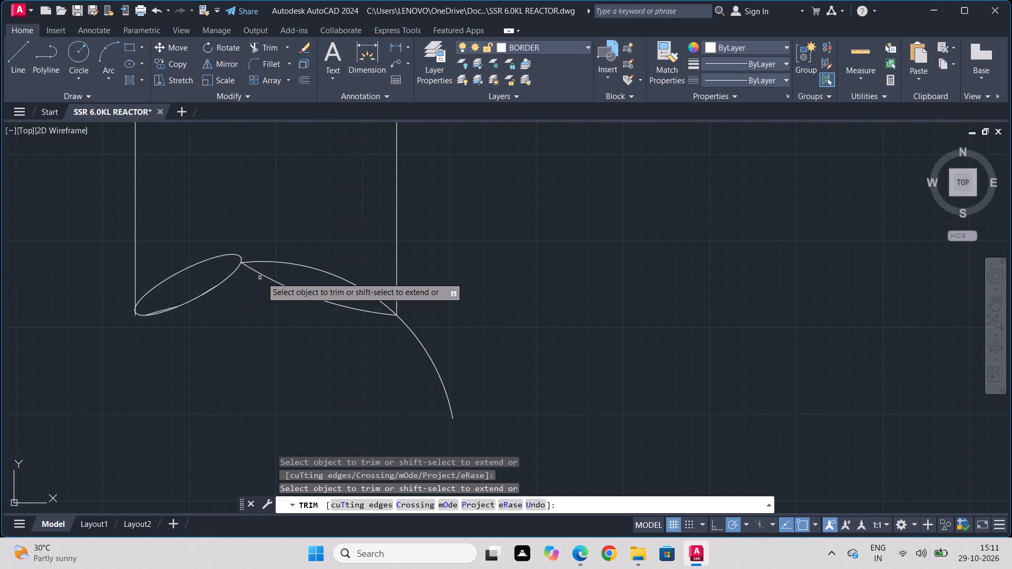
click(261, 277)
drag(419, 322, 416, 331)
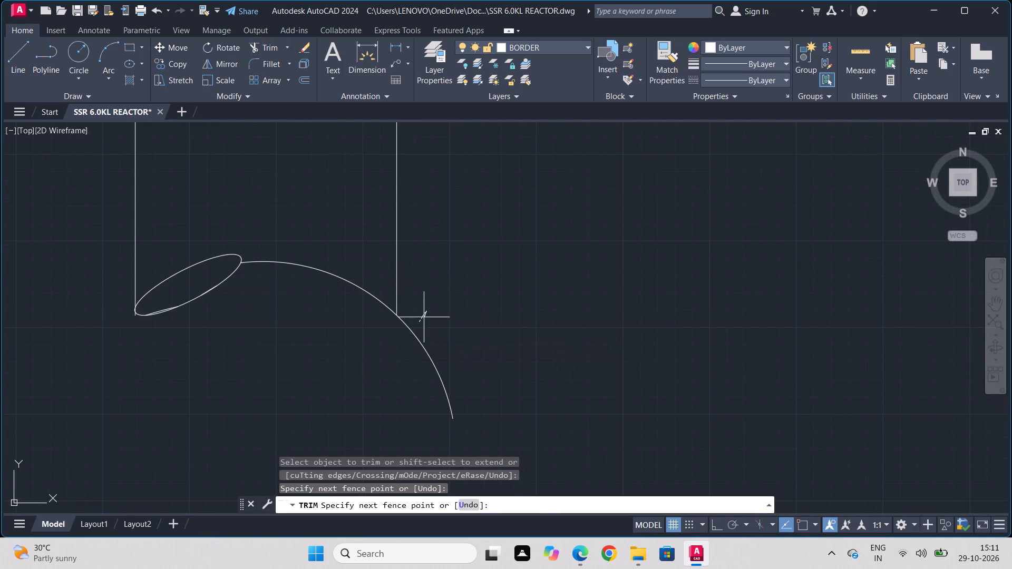
drag(416, 331, 390, 372)
scroll(440, 355, down, 3)
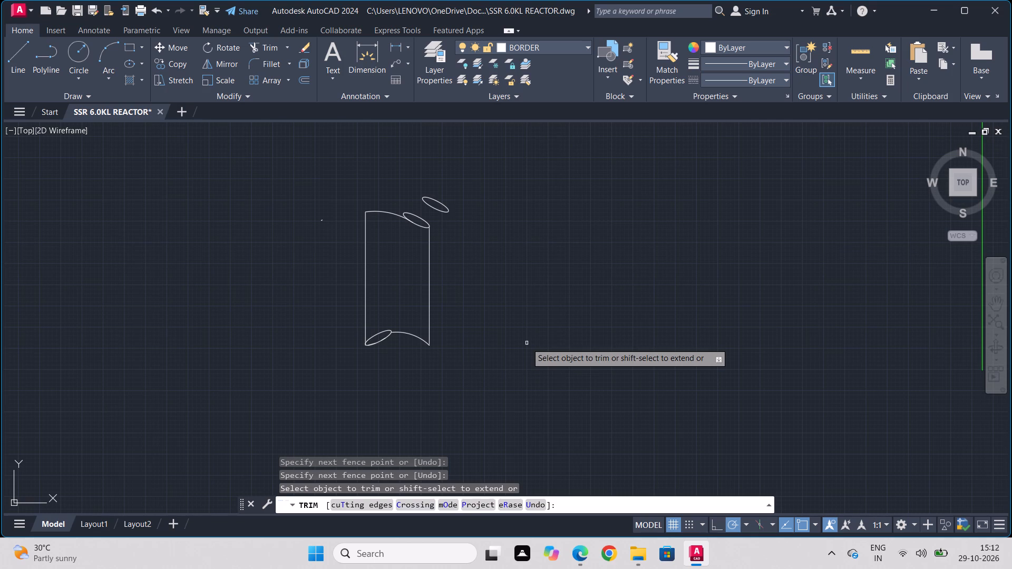
key(Escape)
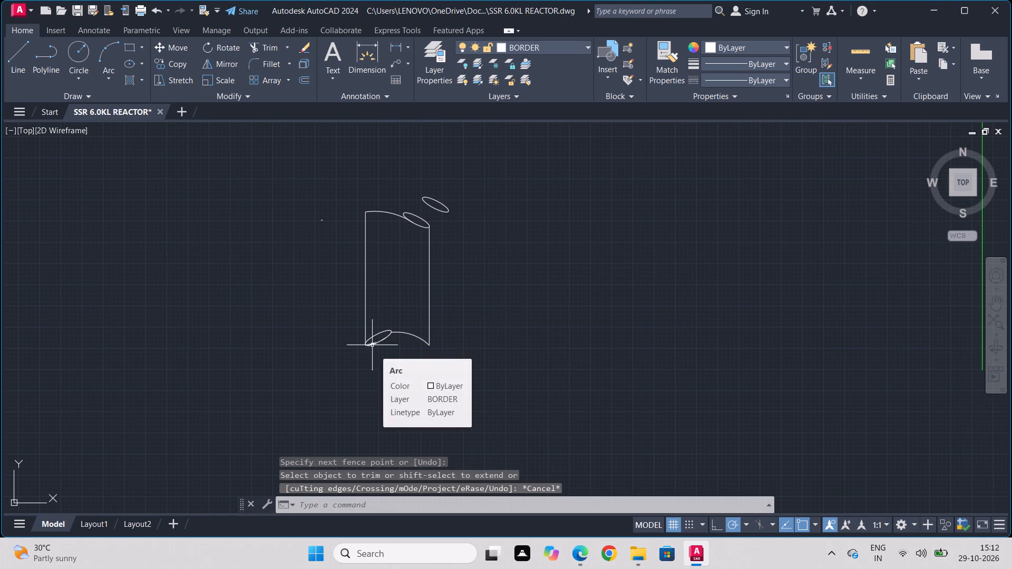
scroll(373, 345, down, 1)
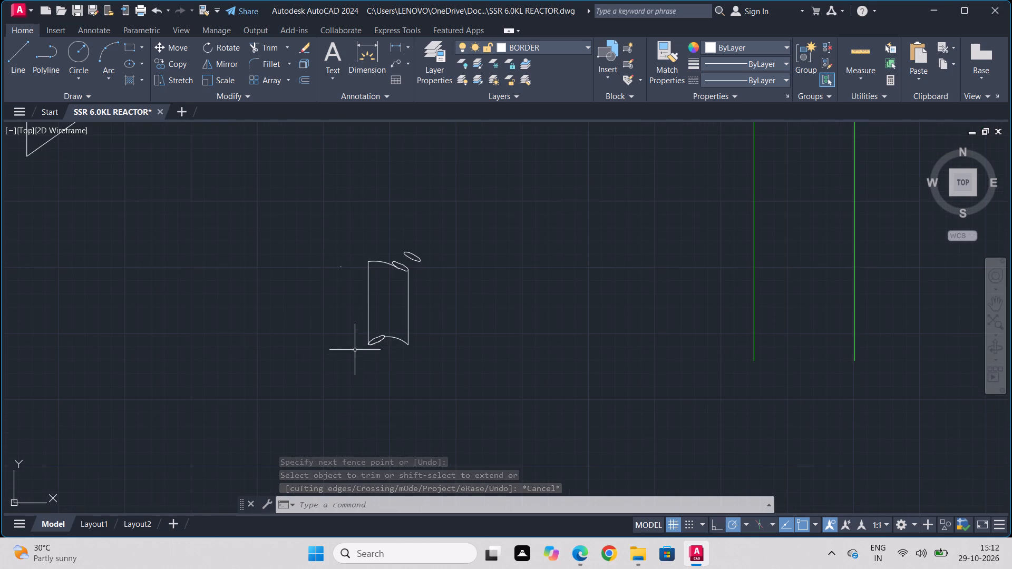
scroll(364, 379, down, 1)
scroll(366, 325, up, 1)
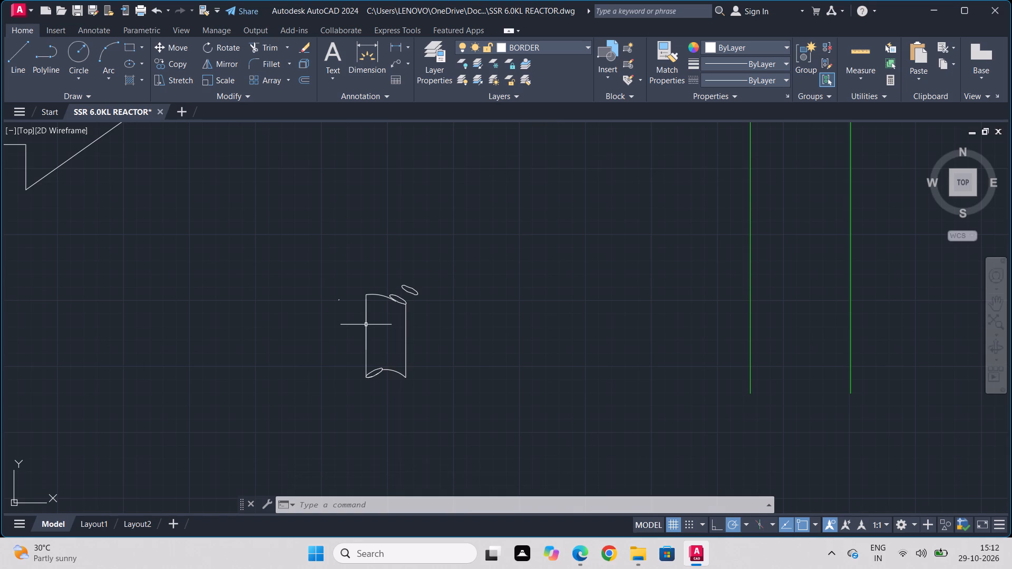
Open the existing drawing P&ID MSGL FOR SSR-4.0KL REACTOR 1 from the Documents folder.
scroll(365, 325, down, 3)
click(180, 111)
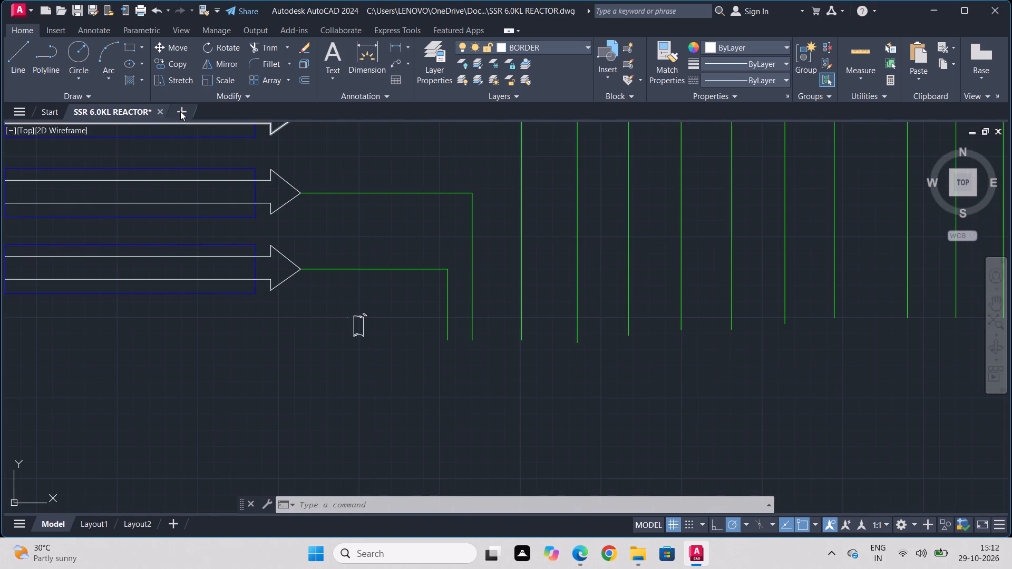
right_click(180, 111)
right_click(180, 111)
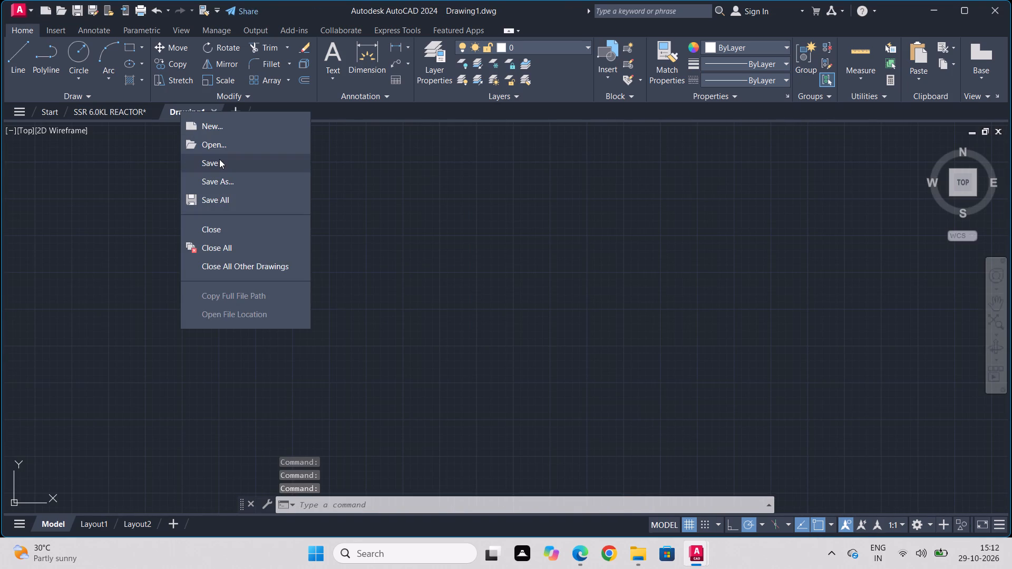
click(219, 148)
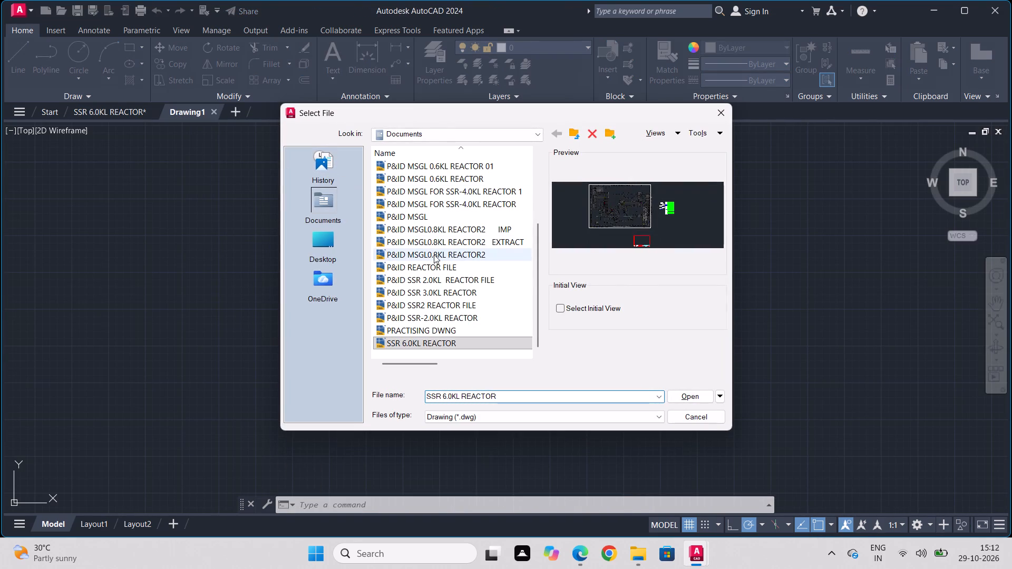
click(456, 190)
click(456, 189)
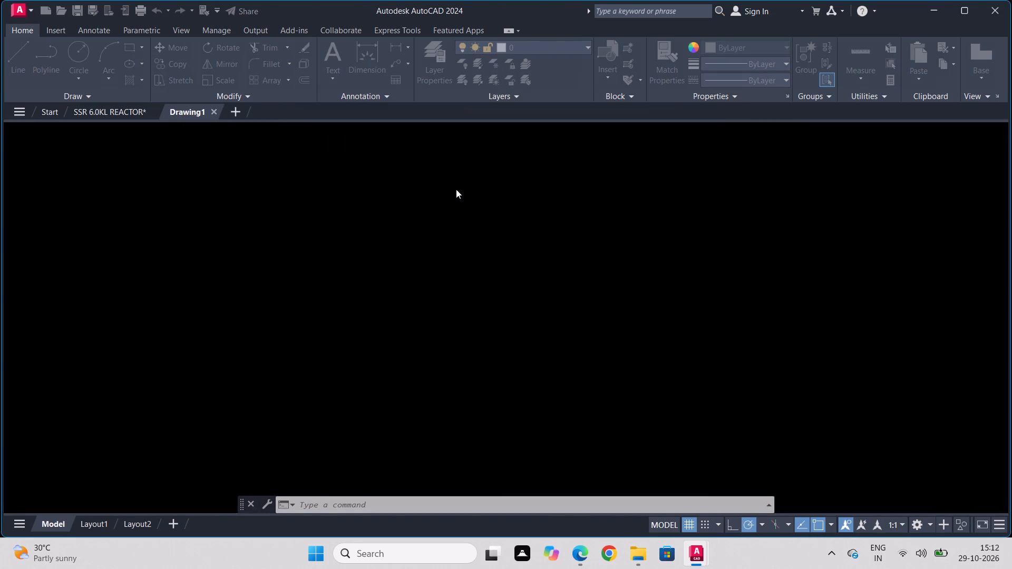
Copy the complete outline of the leftmost IC pipe-break symbol, including its curled ends but not the IC text, to the clipboard.
scroll(235, 230, up, 4)
scroll(183, 219, up, 2)
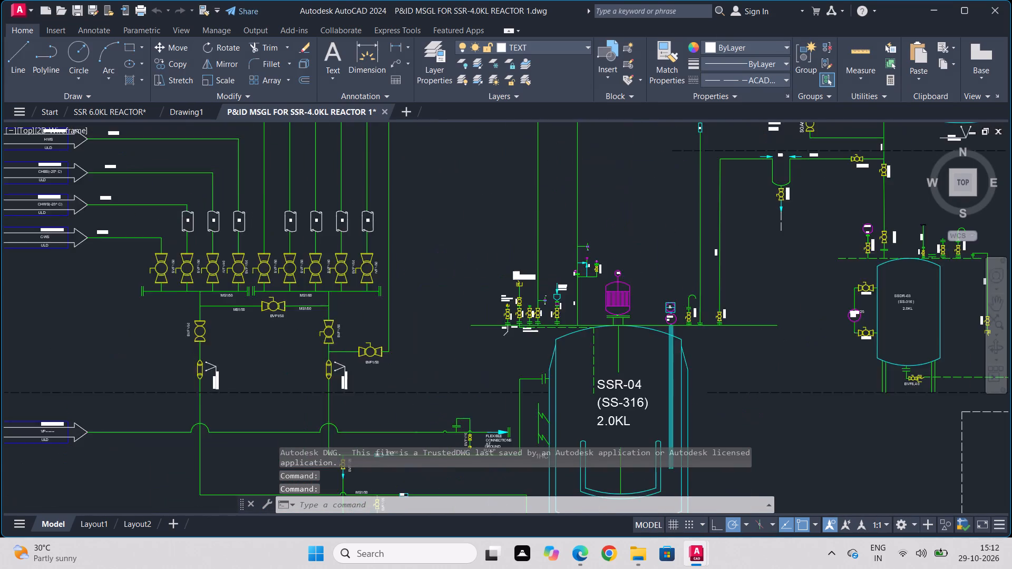
scroll(183, 219, up, 3)
middle_drag(222, 222, 223, 221)
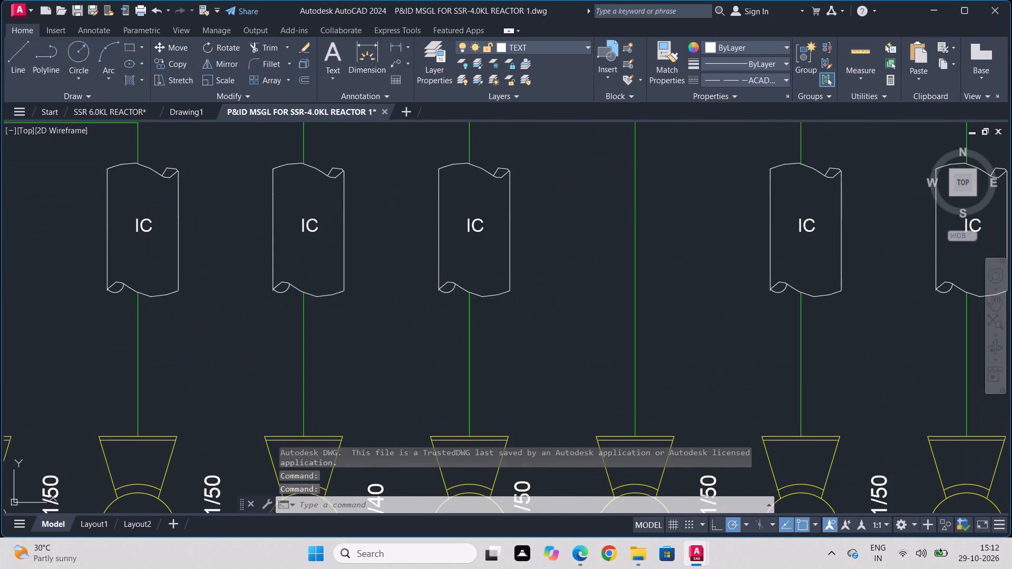
middle_drag(223, 221, 279, 267)
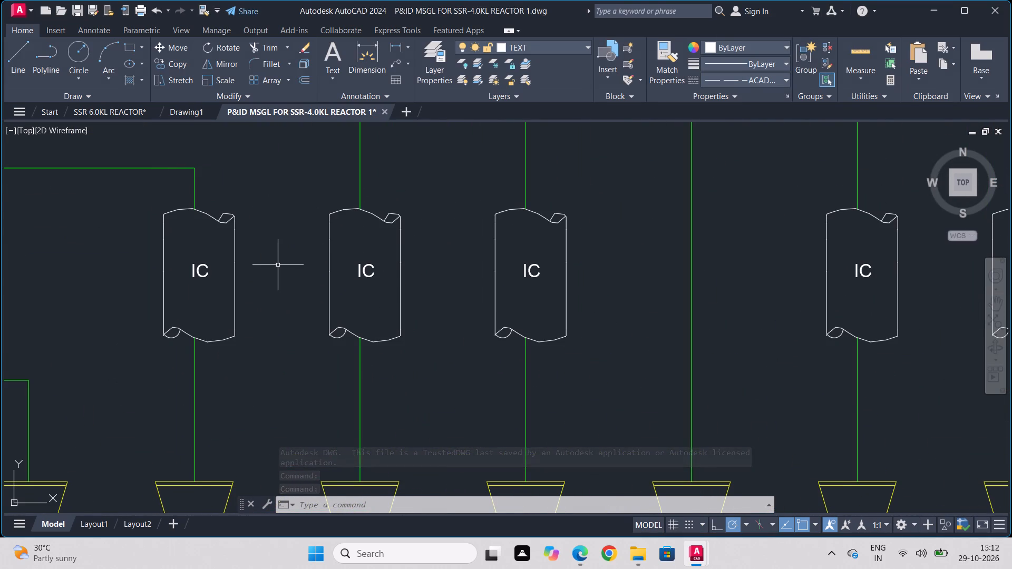
scroll(256, 258, down, 1)
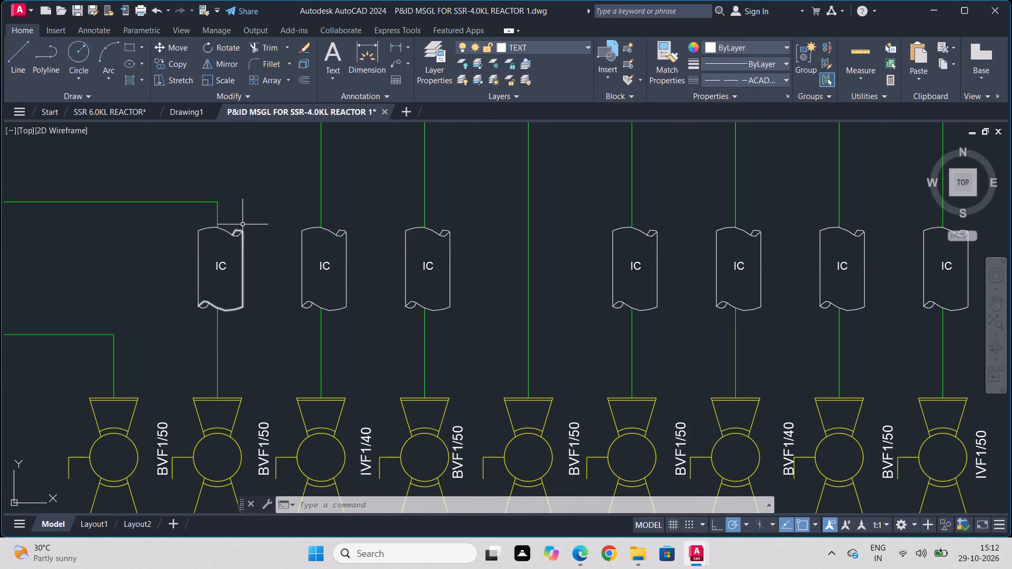
scroll(242, 223, up, 3)
scroll(283, 293, down, 1)
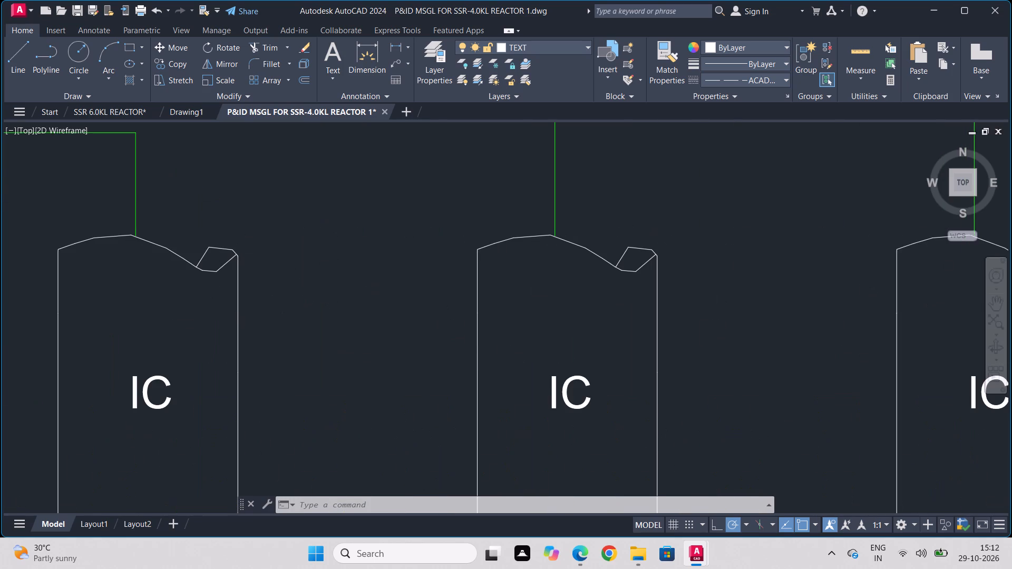
drag(250, 247, 250, 274)
middle_drag(245, 358, 261, 296)
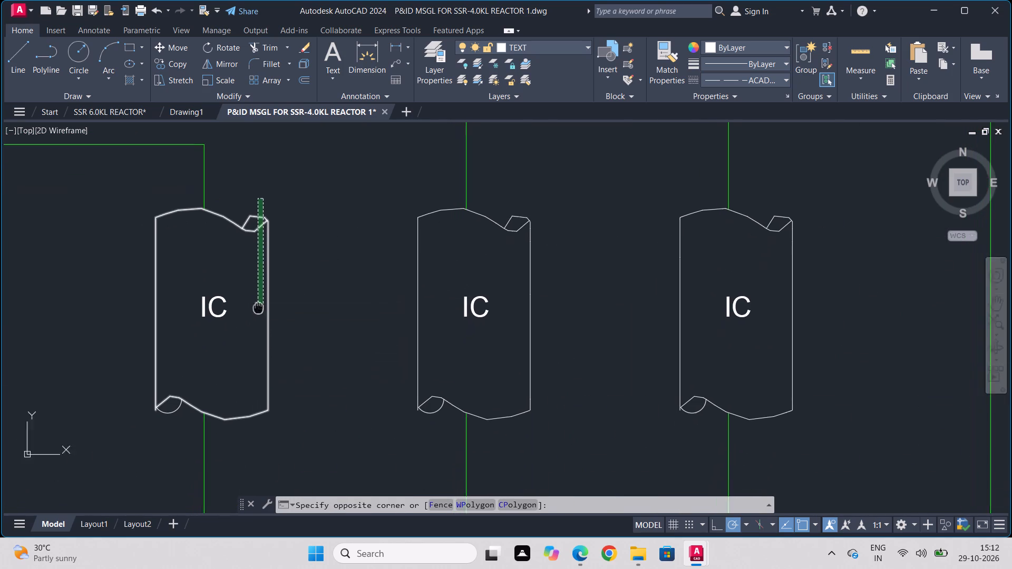
middle_drag(261, 296, 267, 273)
click(256, 399)
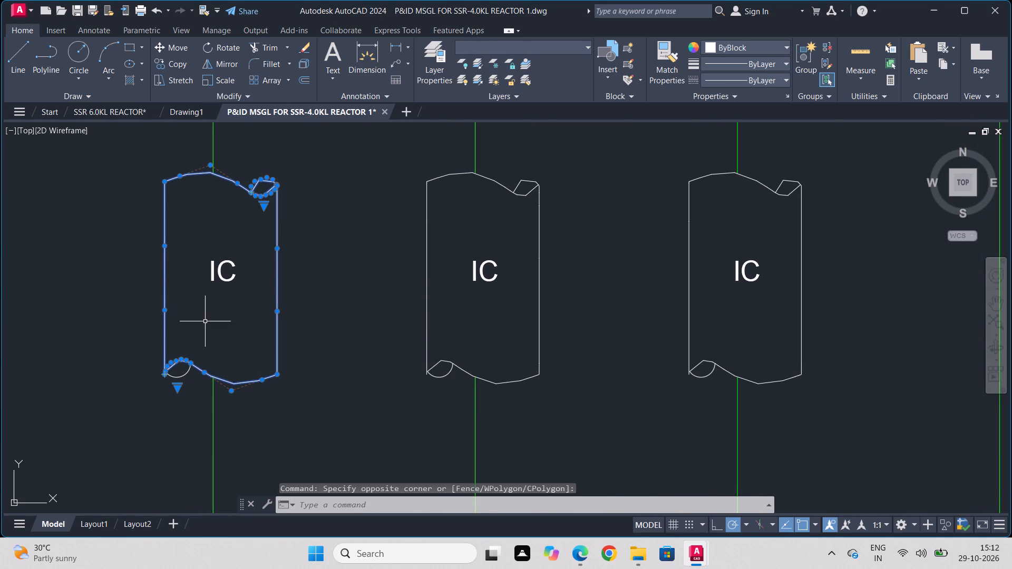
click(205, 321)
click(160, 386)
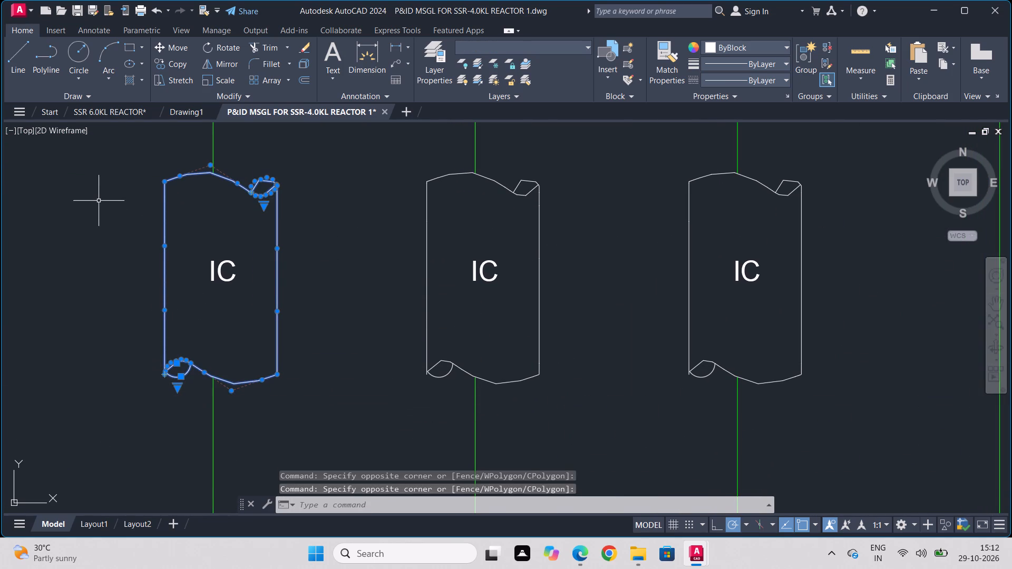
key(ctrl+c)
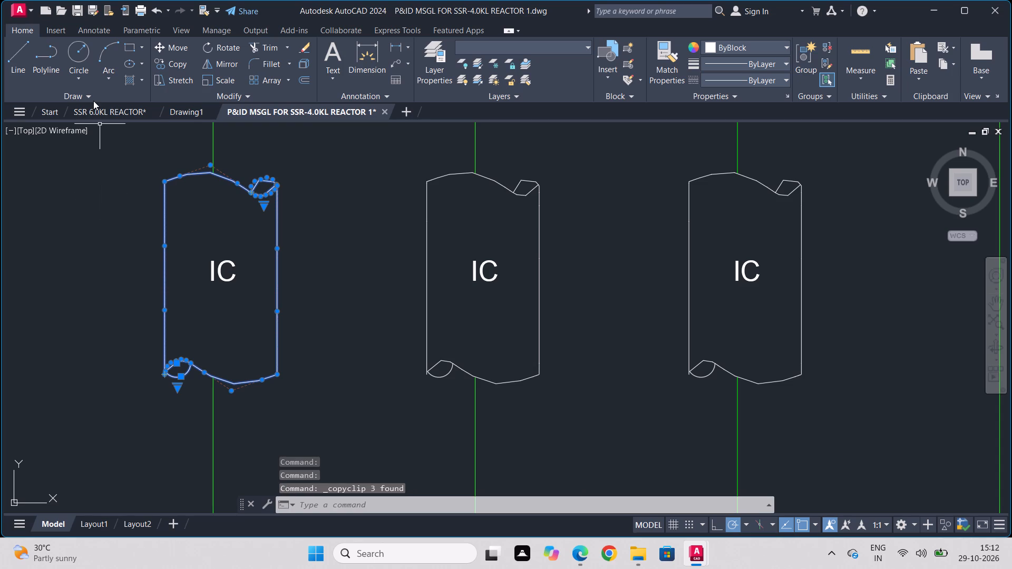
Paste the copied pipe-break outline into the SSR 6.0KL REACTOR drawing, below and left of the hand-drawn symbol.
click(99, 114)
scroll(332, 345, down, 1)
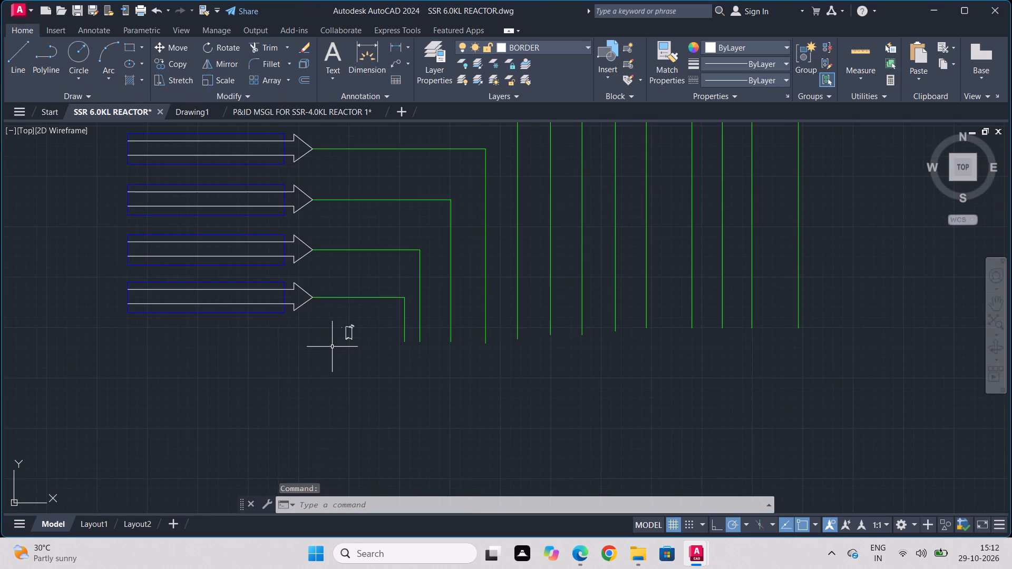
scroll(339, 359, up, 3)
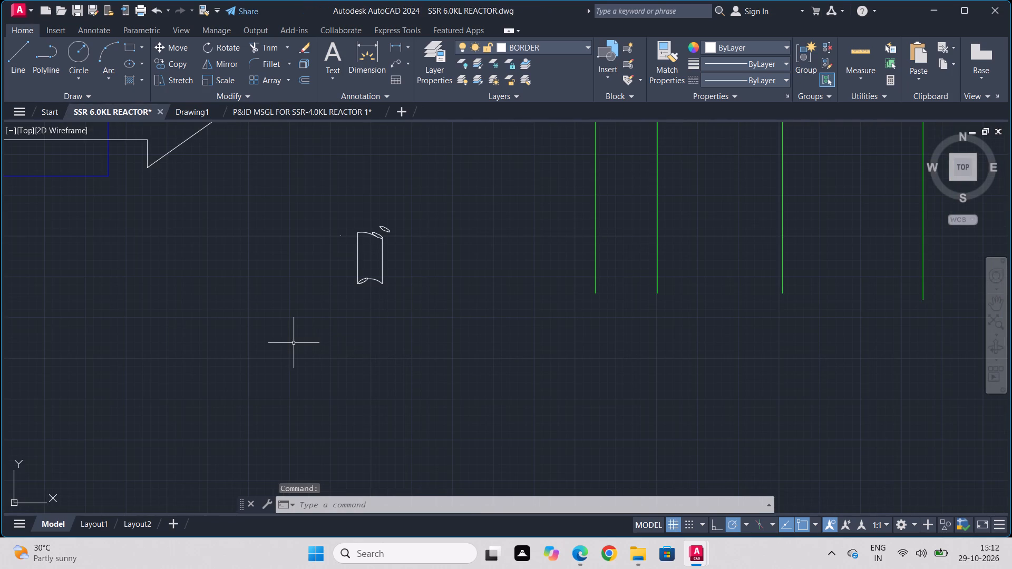
key(ctrl+v)
click(293, 342)
Scale up the tiny pasted outline from a base point on it until it is larger than the hand-drawn symbol.
drag(307, 321, 304, 326)
click(269, 370)
click(219, 83)
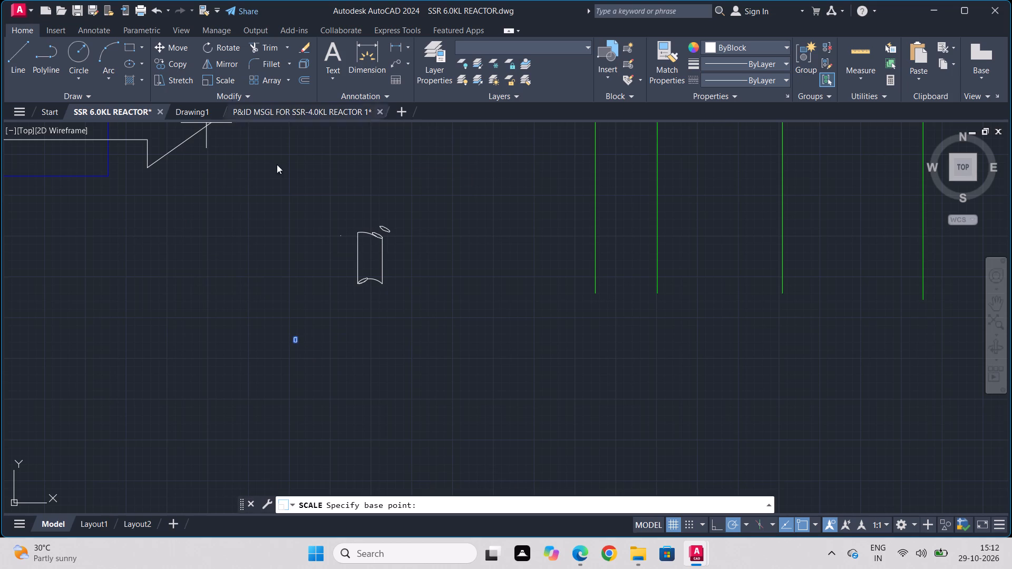
click(297, 340)
click(352, 347)
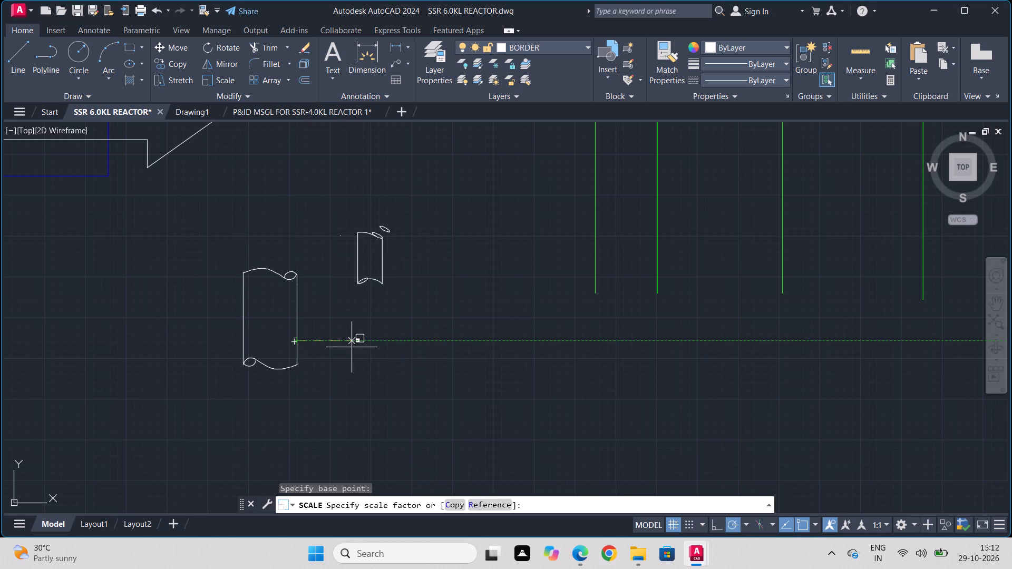
Close the P&ID MSGL FOR SSR-4.0KL REACTOR 1 drawing and save its changes.
click(377, 114)
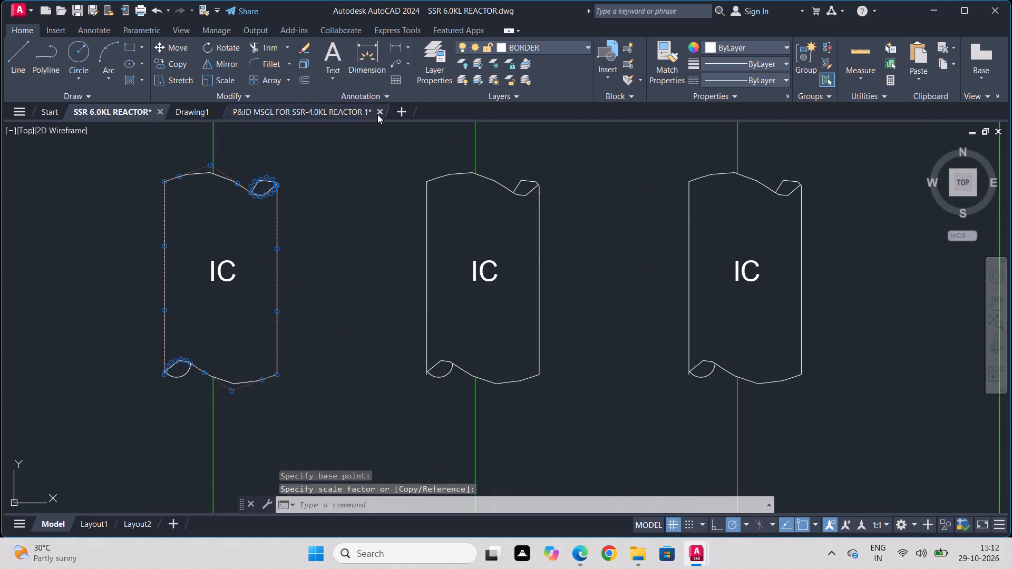
click(474, 318)
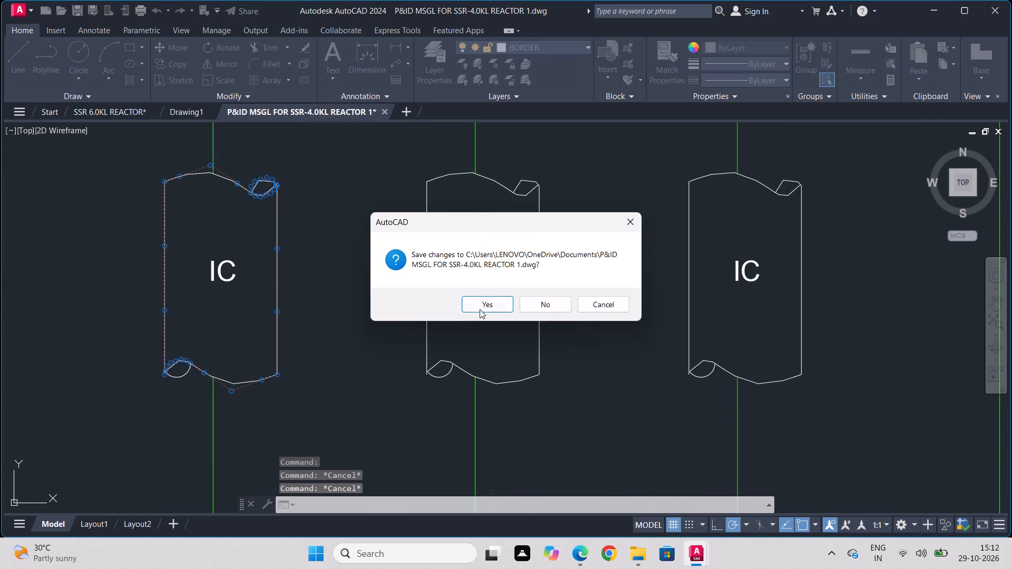
click(483, 303)
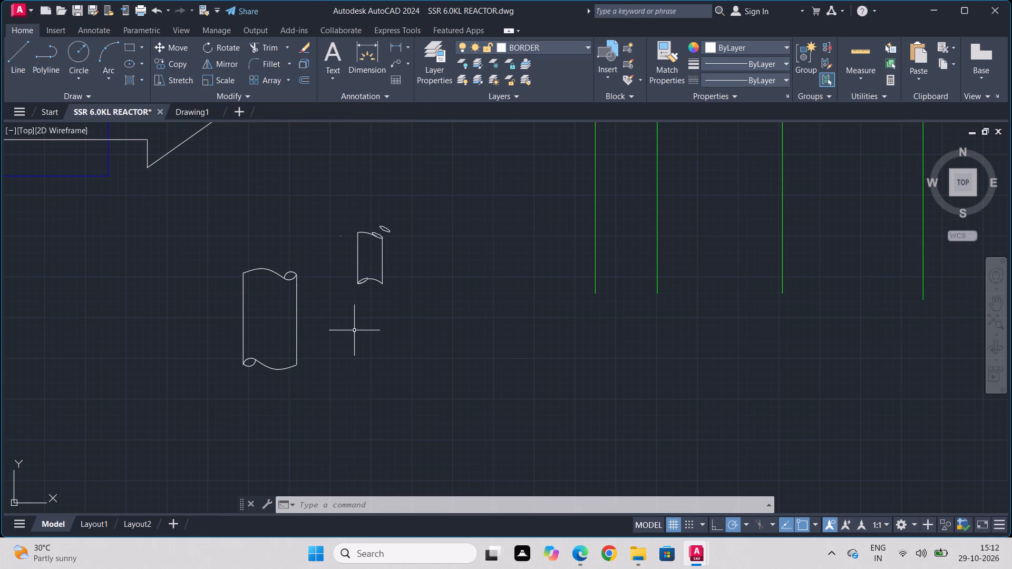
Draw an upright rectangle about 128 by 250 units to the right of the hand-drawn symbol.
scroll(362, 249, up, 1)
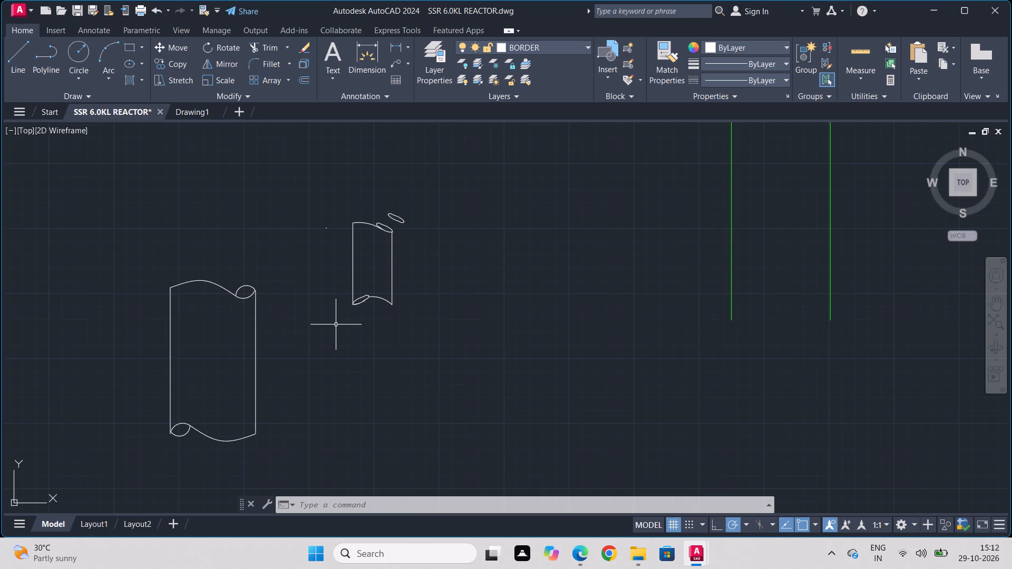
middle_drag(336, 325, 351, 275)
click(126, 50)
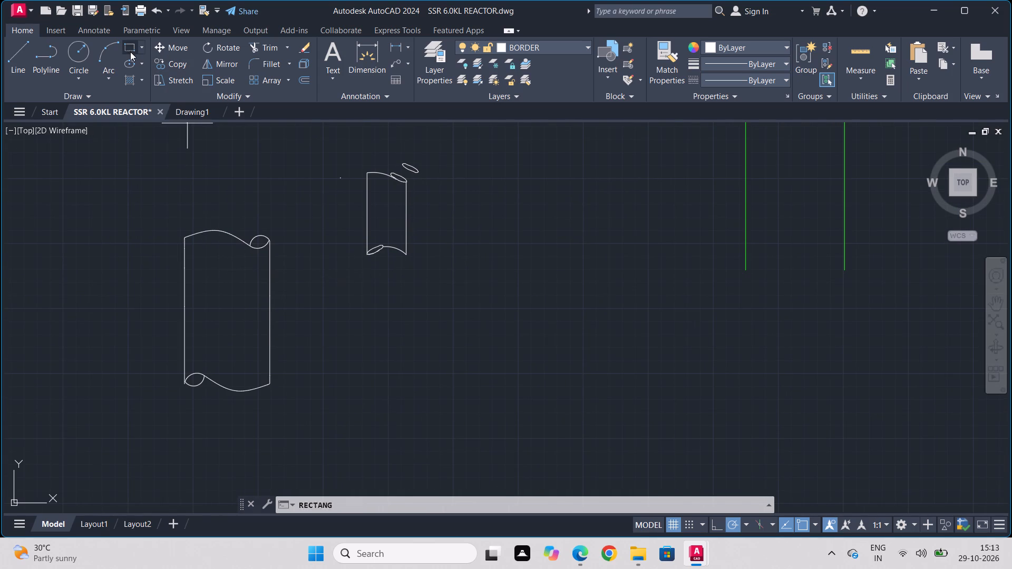
click(570, 198)
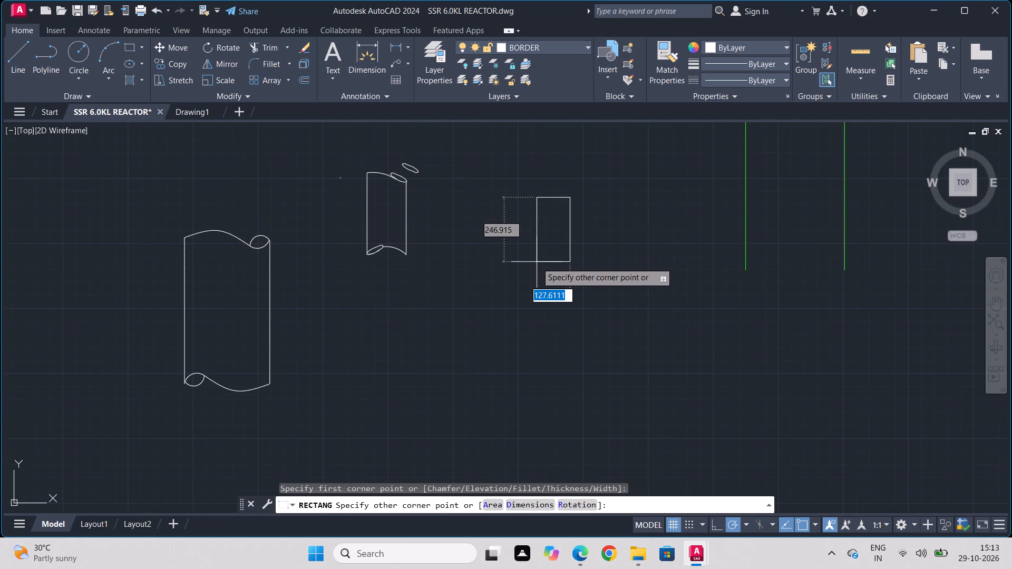
click(537, 263)
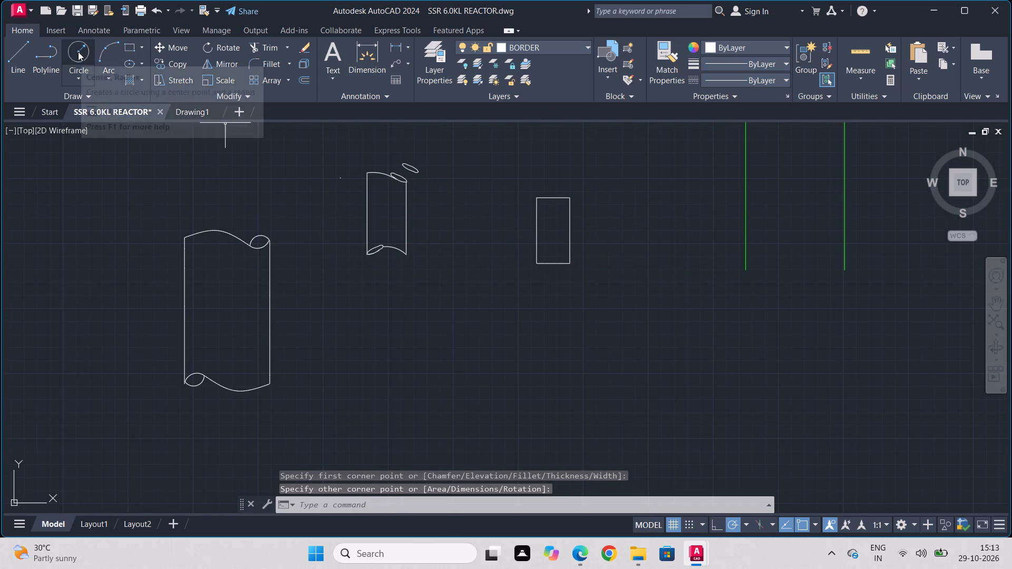
Draw a circle of about 78 units radius centred inside the new rectangle's upper part, passing through its upper-left corner.
click(78, 69)
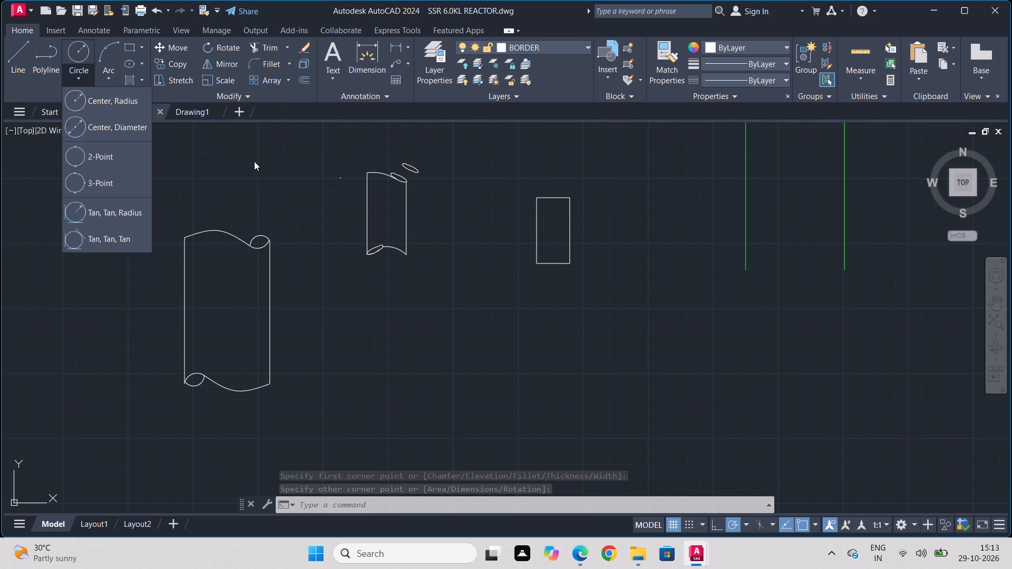
click(90, 105)
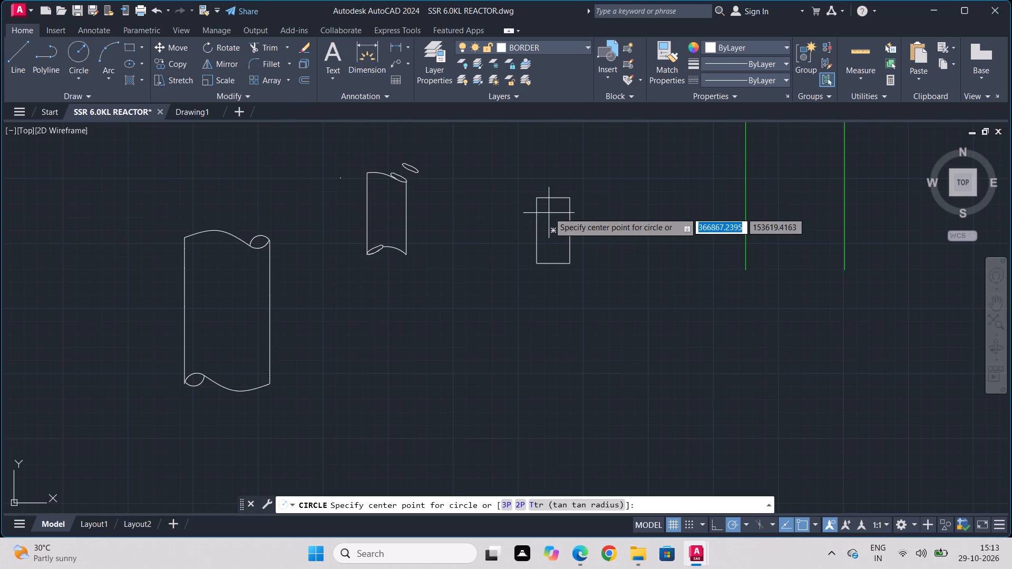
scroll(544, 214, up, 3)
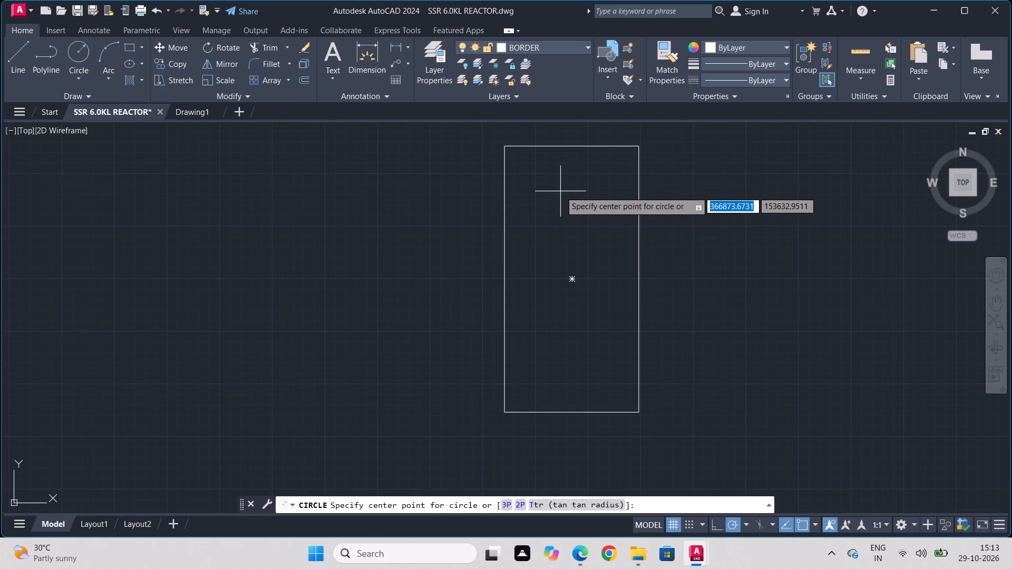
scroll(560, 191, down, 3)
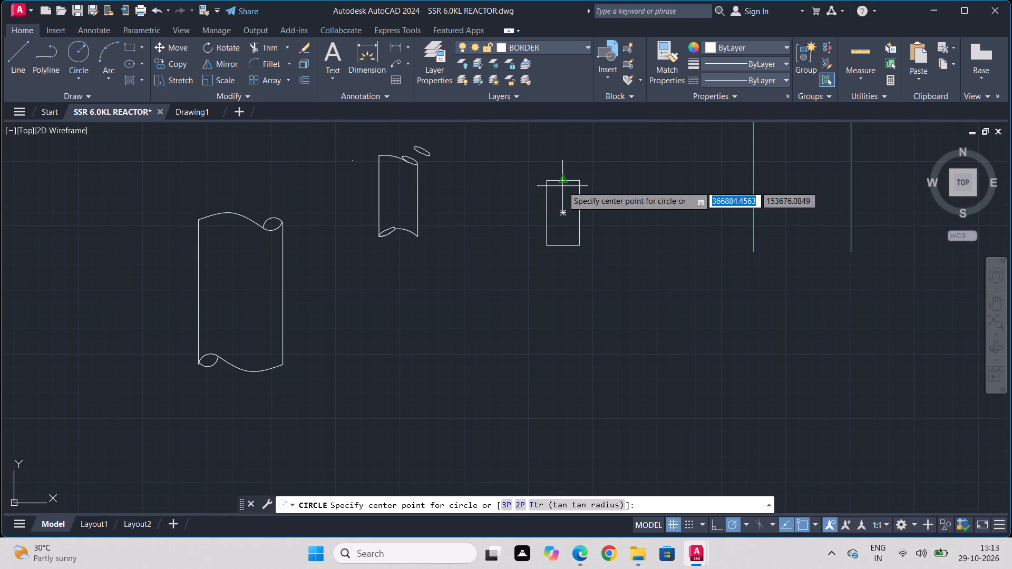
scroll(563, 190, up, 2)
click(563, 190)
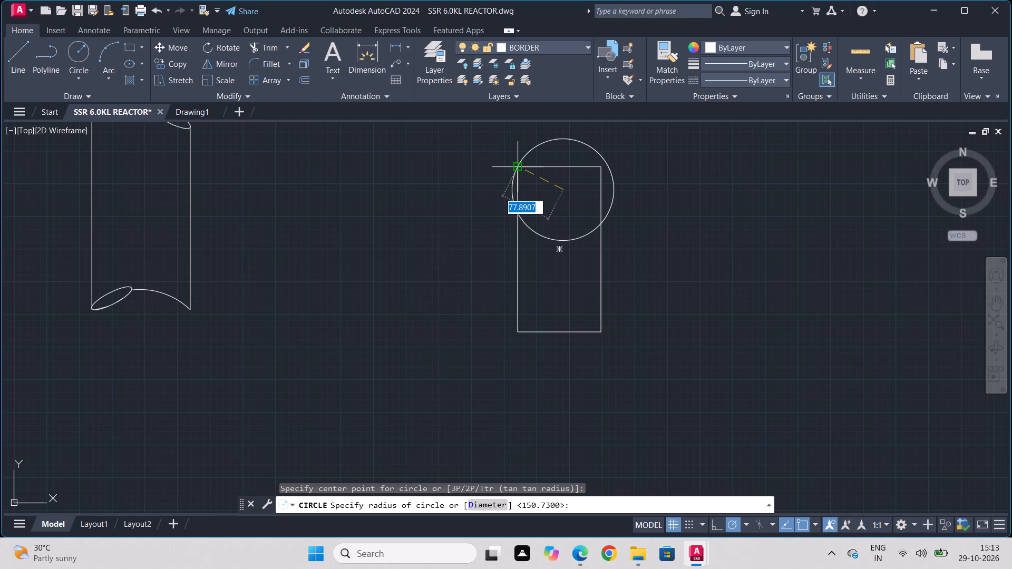
click(519, 170)
scroll(607, 208, down, 2)
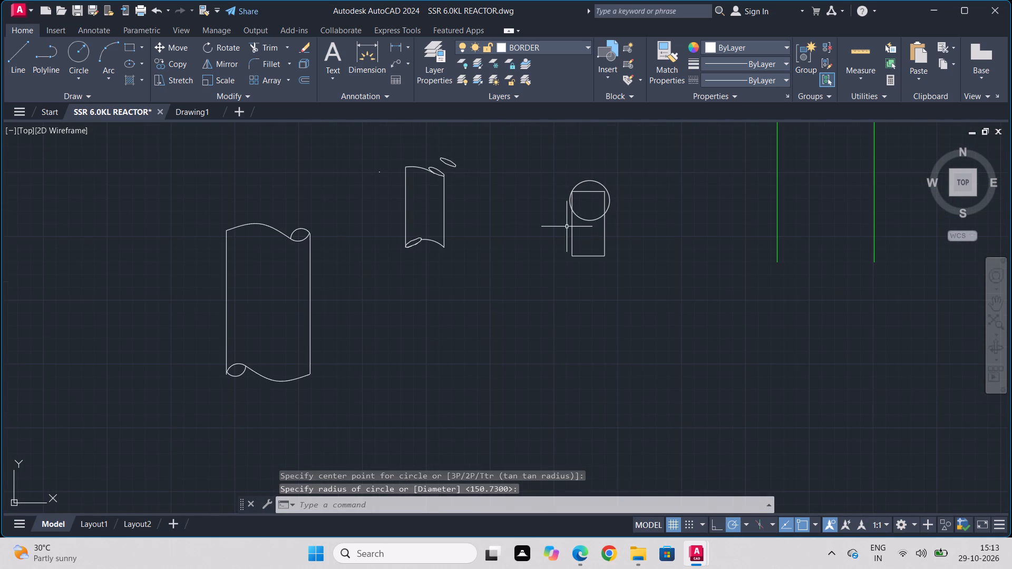
Draw a three-point arc from the circle's top point through the rectangle's right edge.
click(102, 57)
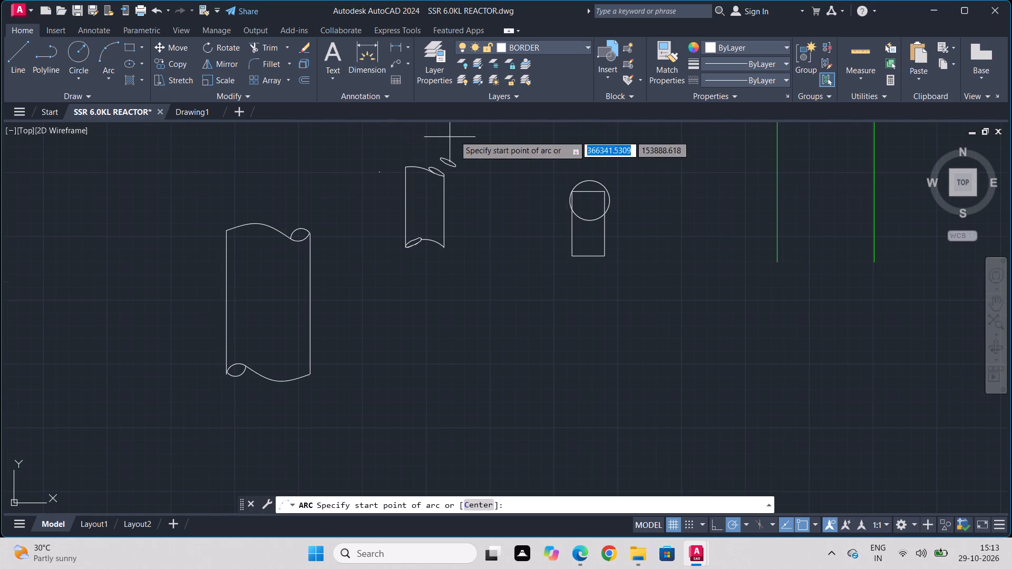
scroll(492, 135, up, 1)
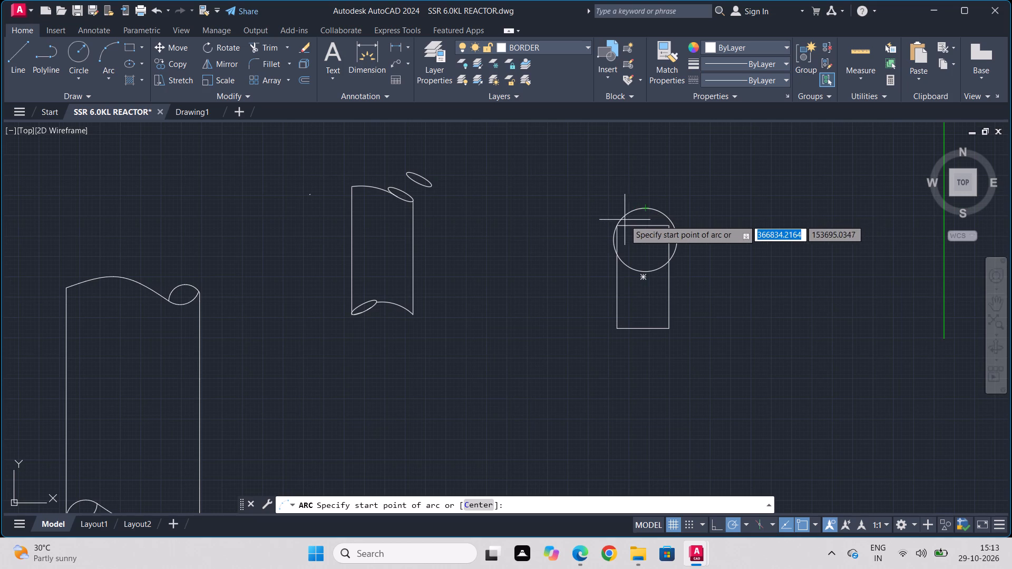
drag(644, 209, 645, 214)
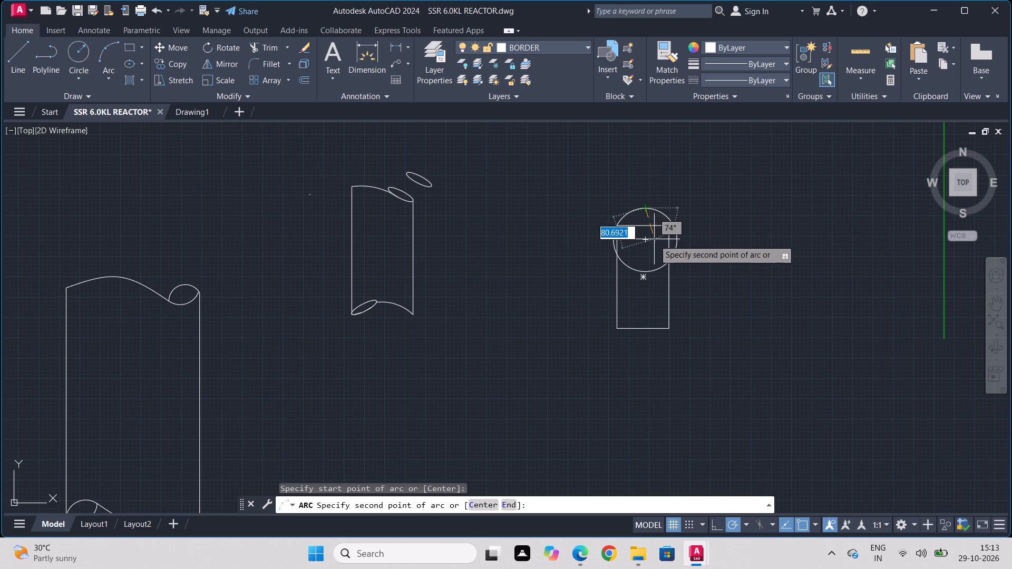
click(667, 238)
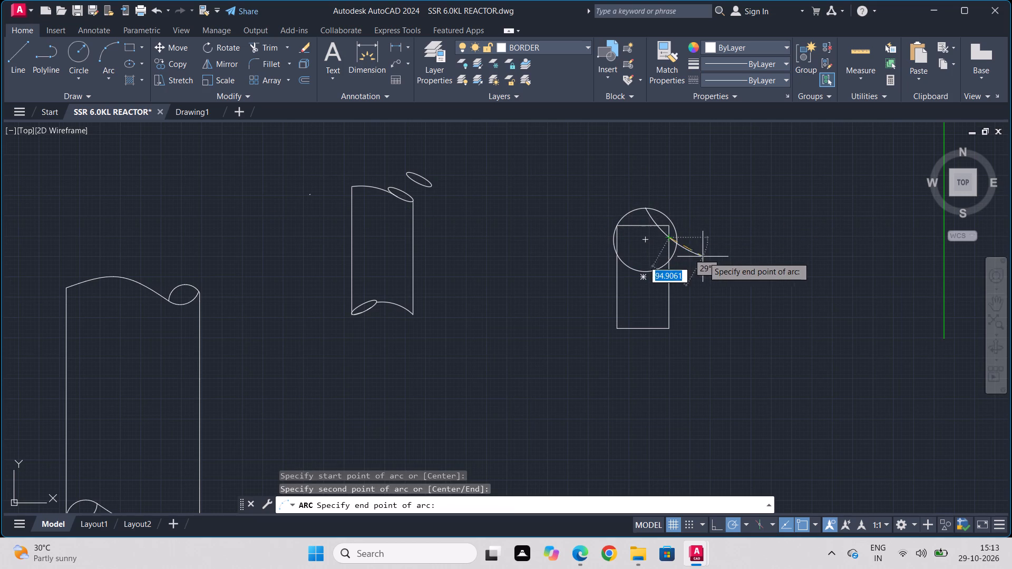
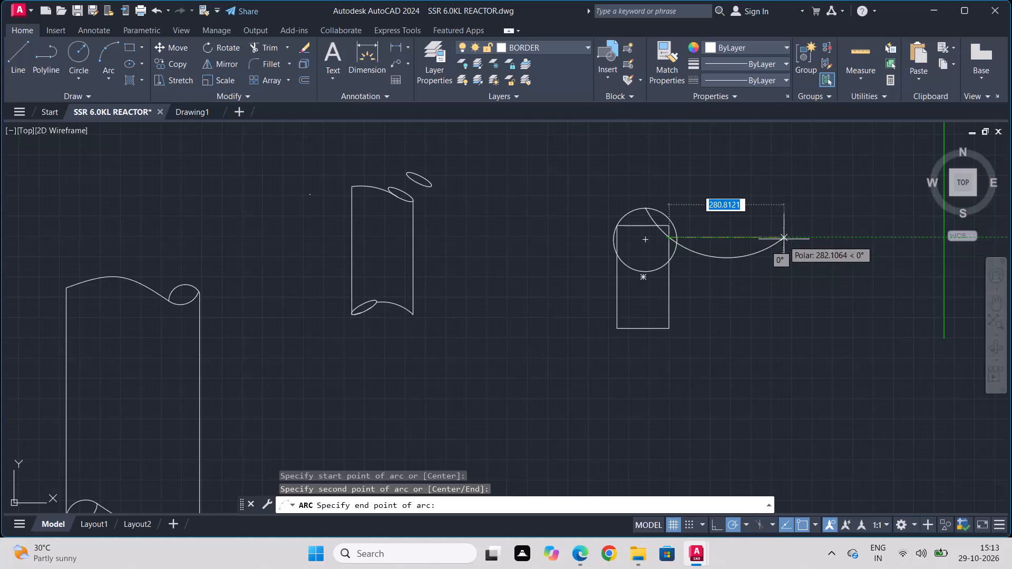
Abandon the unfinished arc and erase the circle-and-rectangle sketch together with the smaller trial pipe shape and its loose ellipse.
key(Escape)
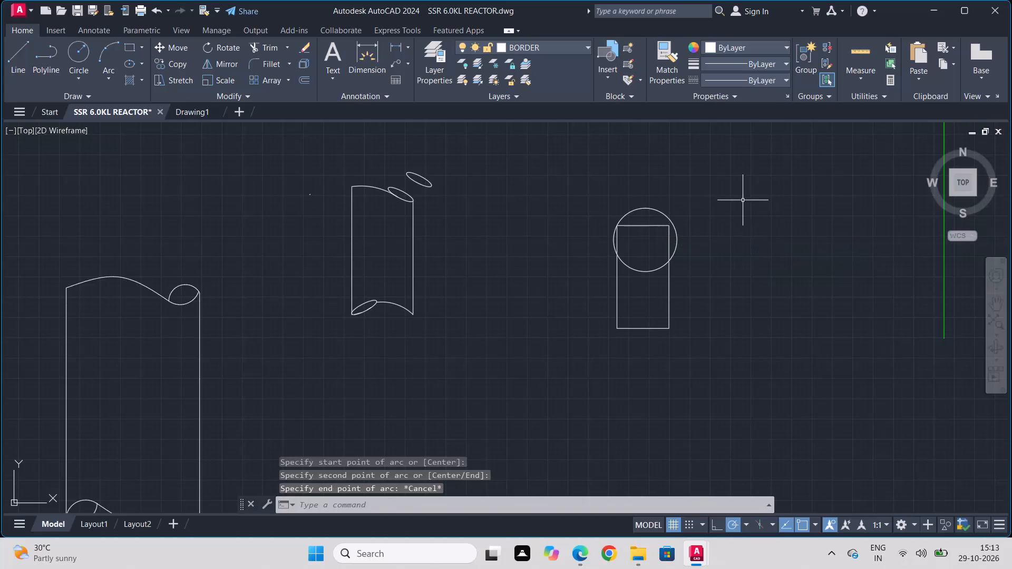
click(743, 192)
click(549, 344)
click(457, 161)
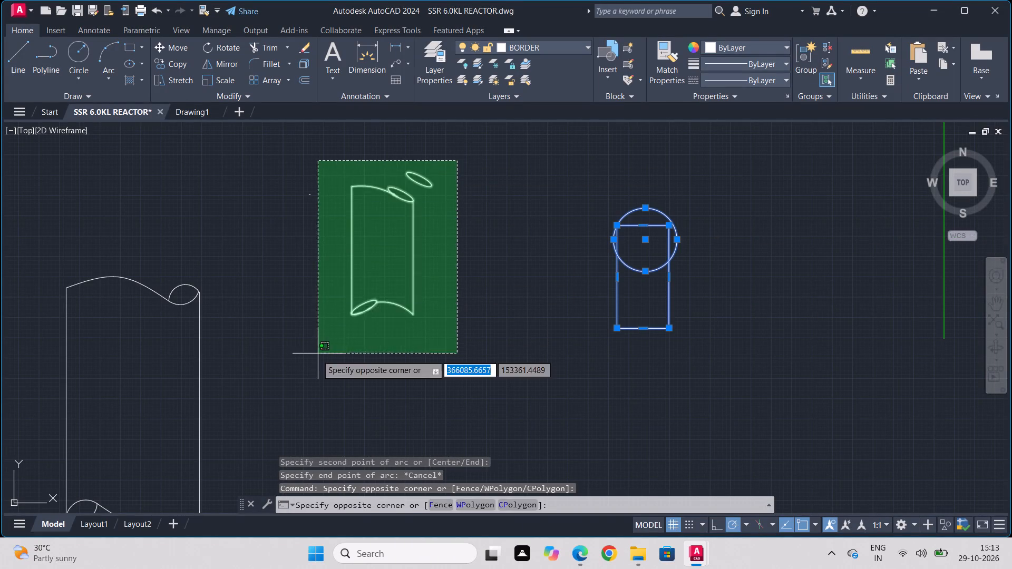
click(317, 356)
drag(346, 134, 325, 162)
drag(306, 225, 305, 232)
key(Delete)
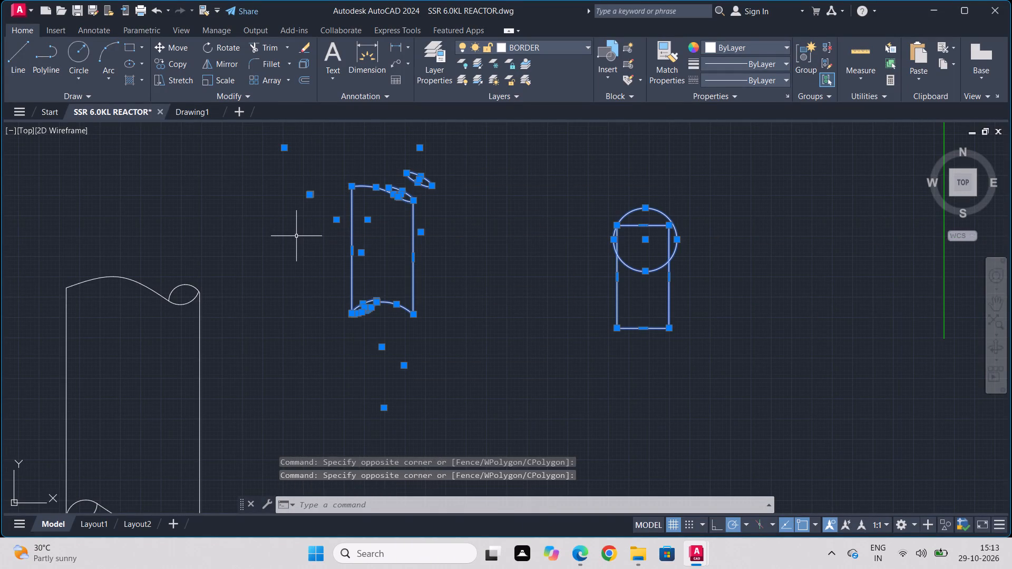
Scale the remaining pipe break symbol down to a little over half its size, using its long right edge for the base point.
scroll(264, 303, down, 2)
middle_drag(277, 303, 409, 203)
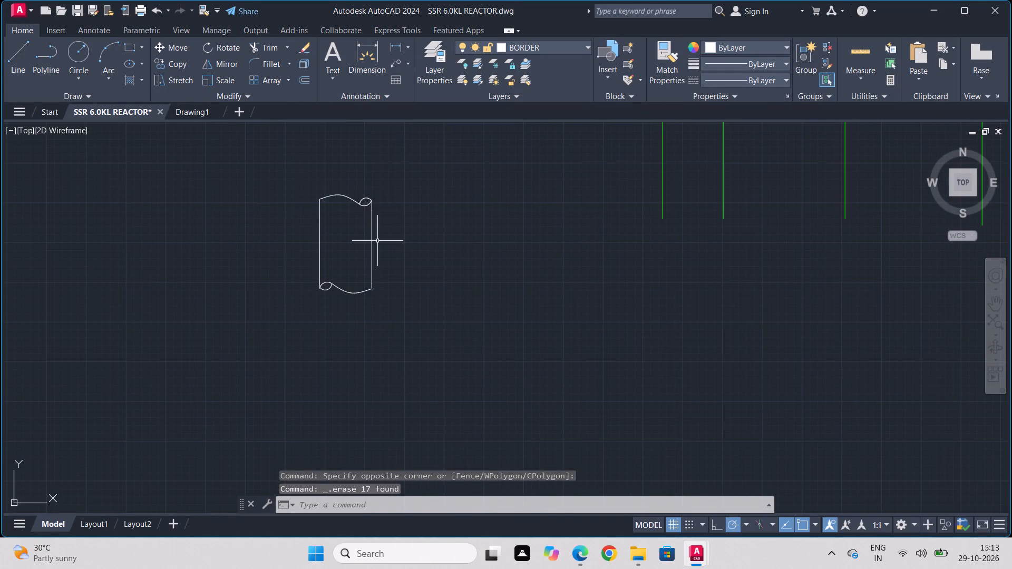
click(383, 181)
click(281, 326)
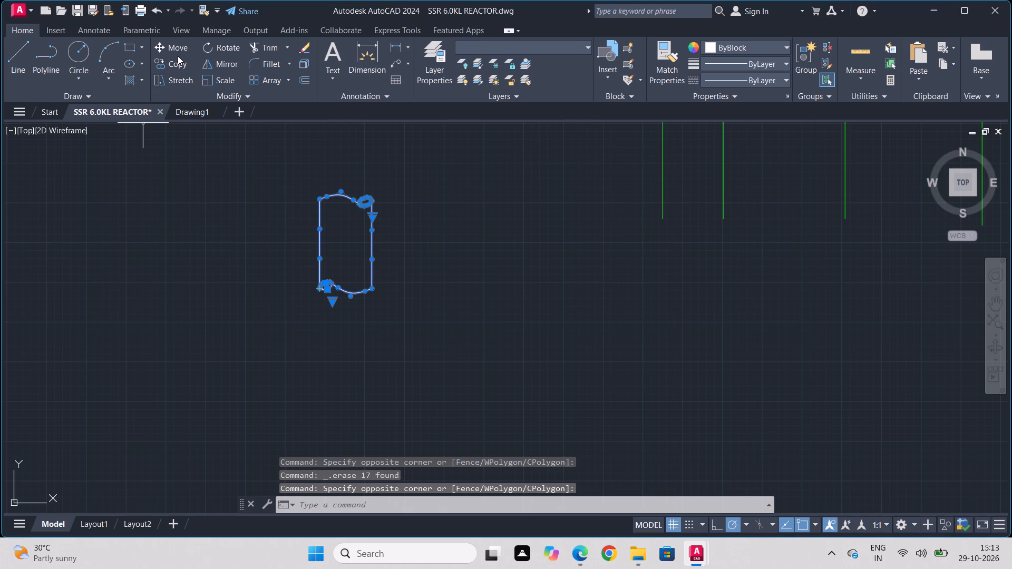
click(215, 77)
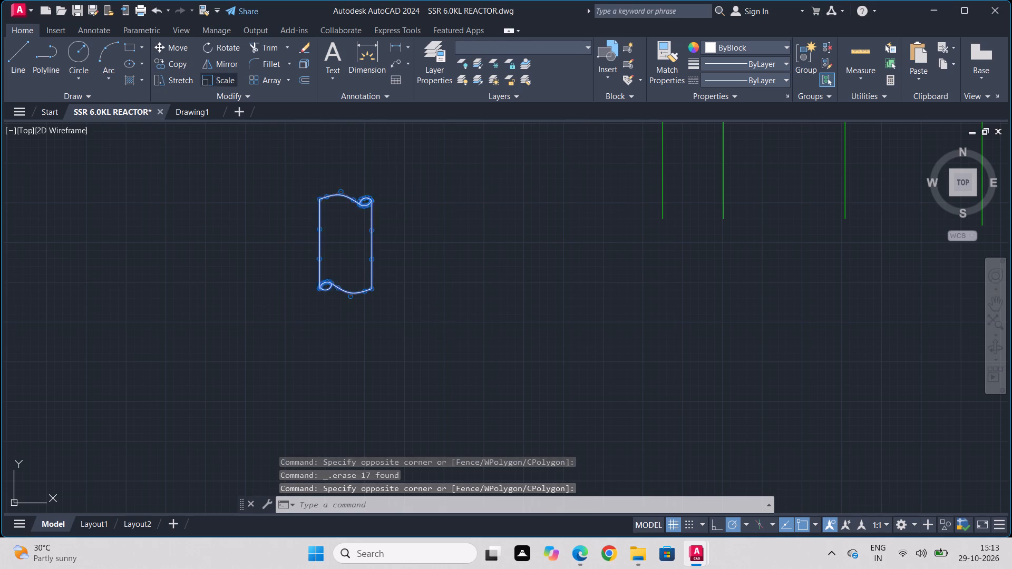
click(375, 243)
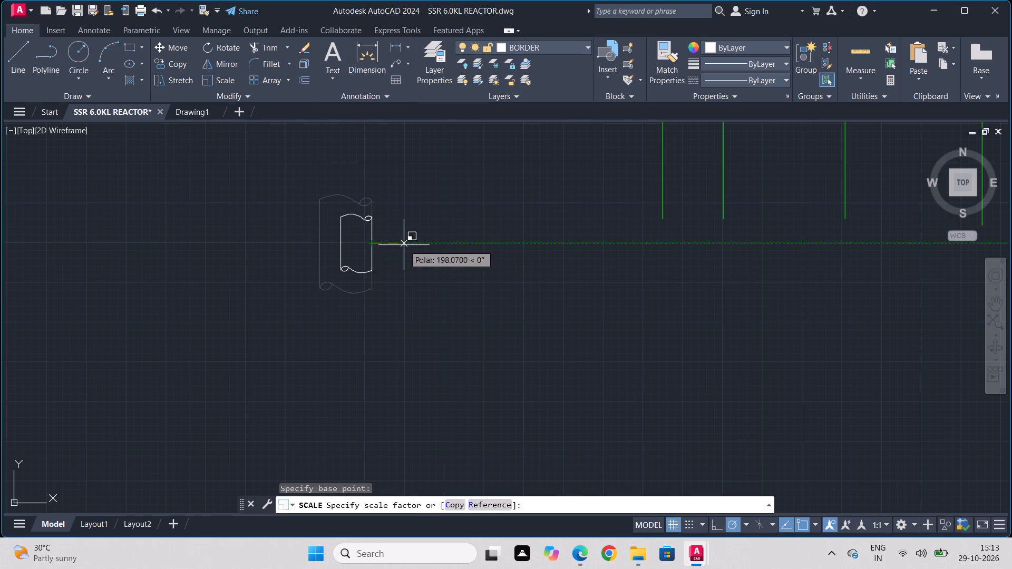
click(404, 245)
Copy the reduced pipe symbol to four free spots around it, two on each side.
click(393, 210)
click(302, 318)
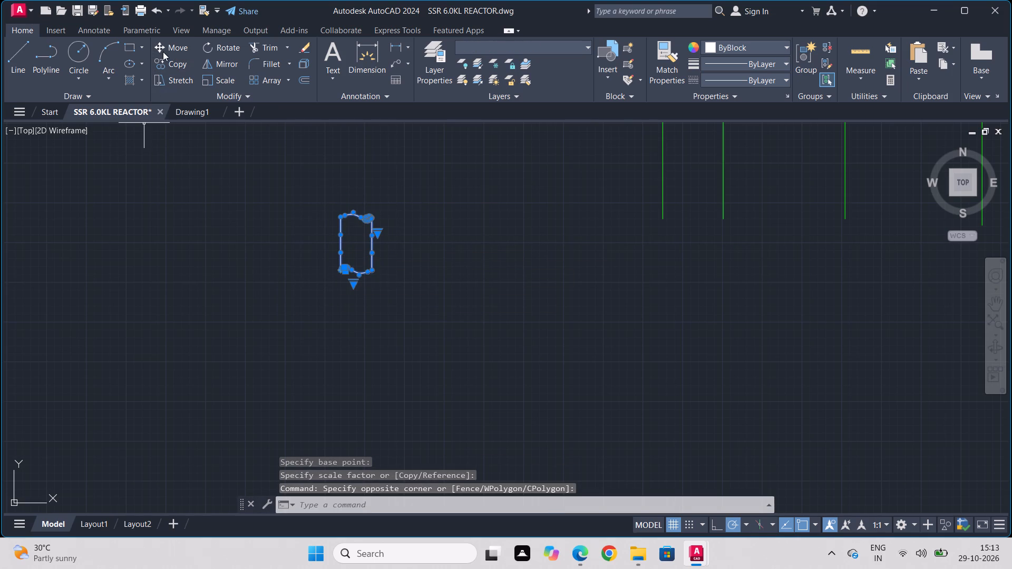
click(163, 65)
drag(369, 232, 377, 232)
click(484, 206)
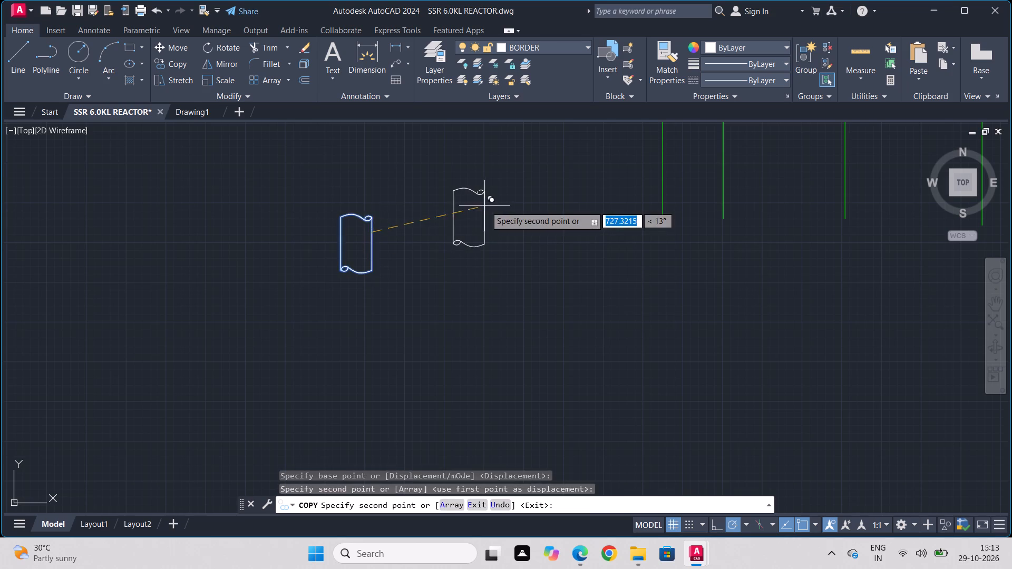
click(580, 310)
click(169, 240)
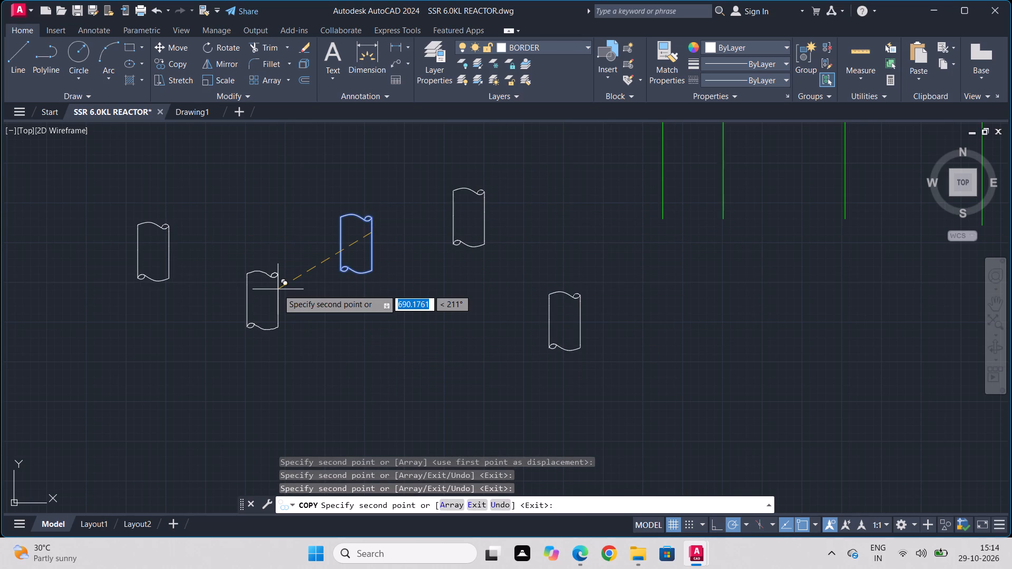
click(278, 289)
key(Escape)
Move the original pipe symbol by the crest of its top curve onto the second green vertical line.
click(390, 193)
click(336, 303)
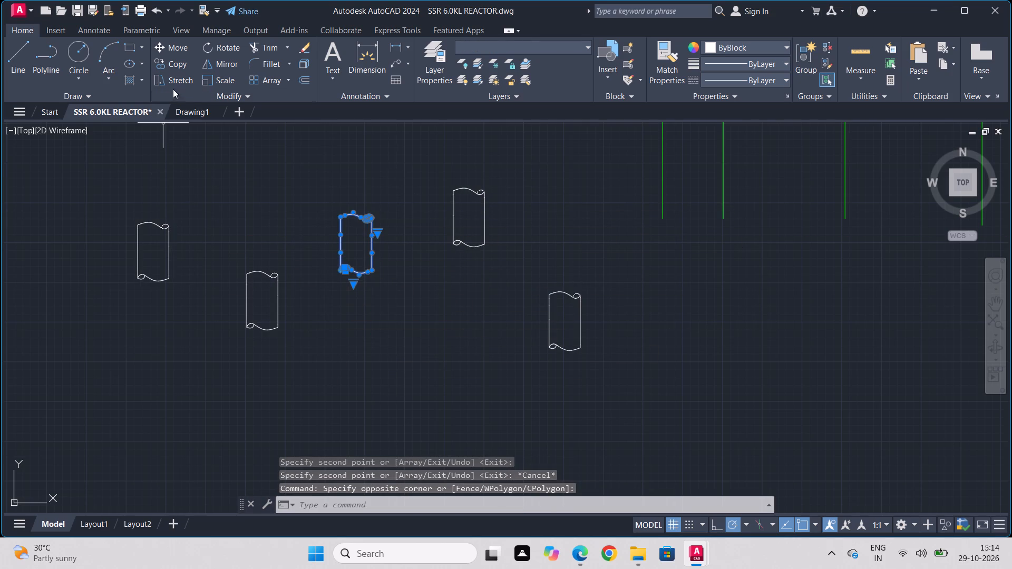
click(178, 47)
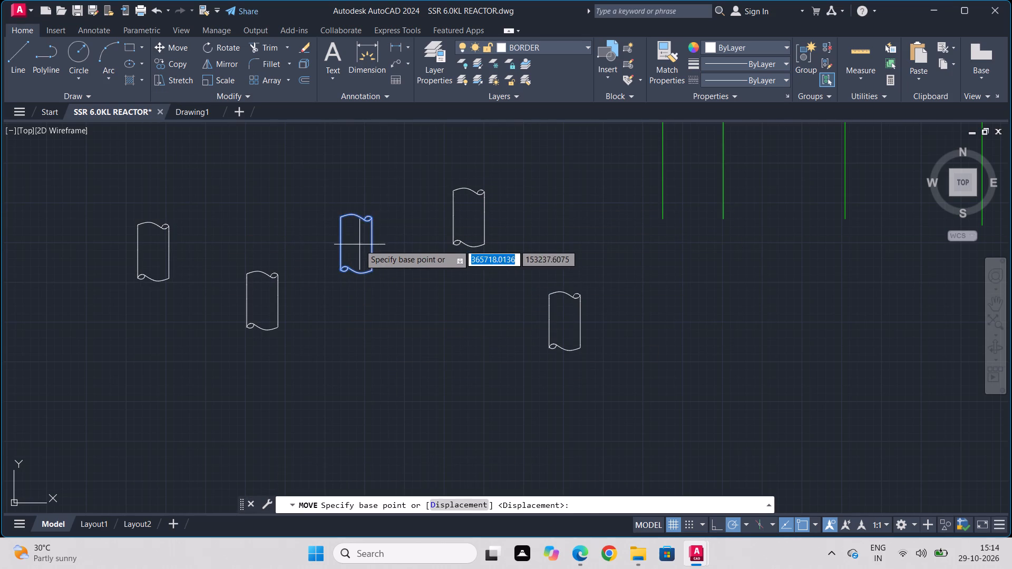
click(354, 215)
middle_drag(618, 178, 568, 217)
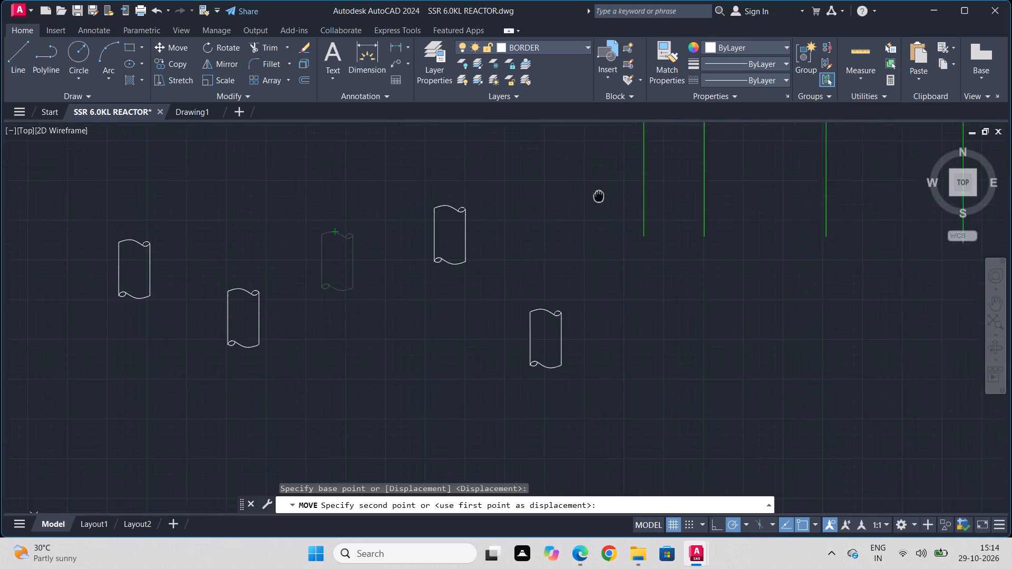
middle_drag(568, 217, 390, 327)
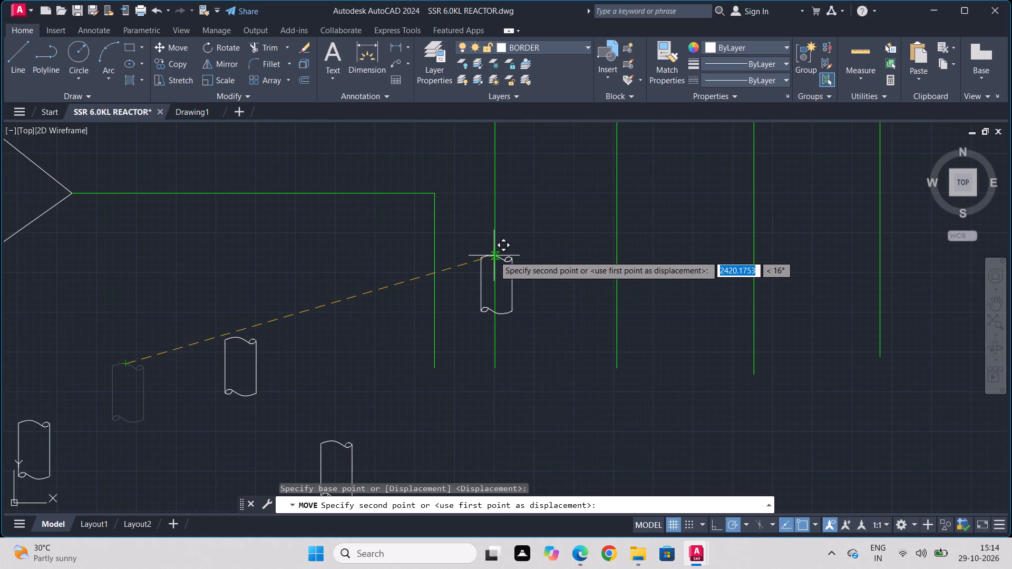
click(494, 256)
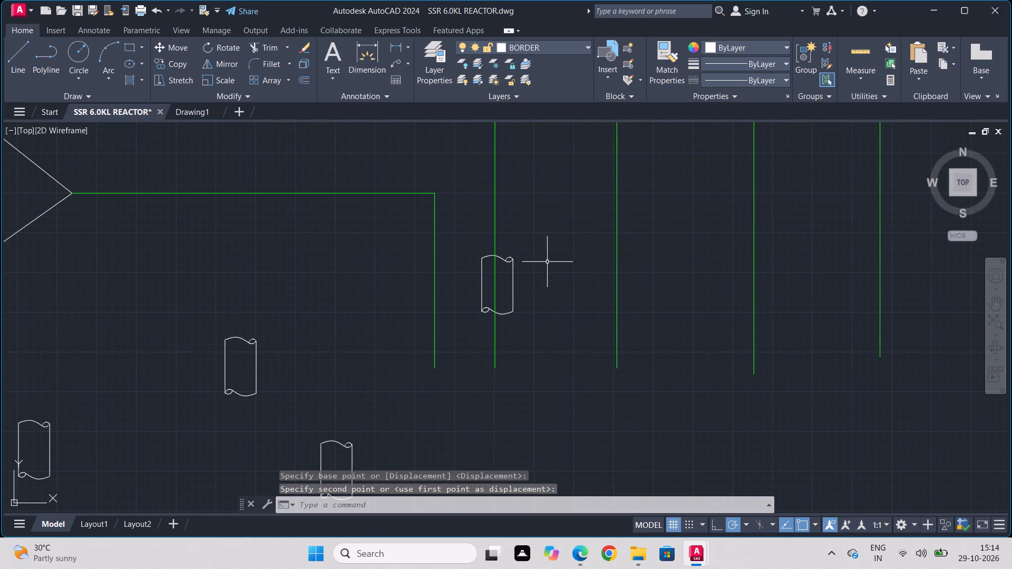
Copy the whole pipe symbol, including its lower end ellipse, level across onto the third green vertical line.
click(522, 253)
click(507, 337)
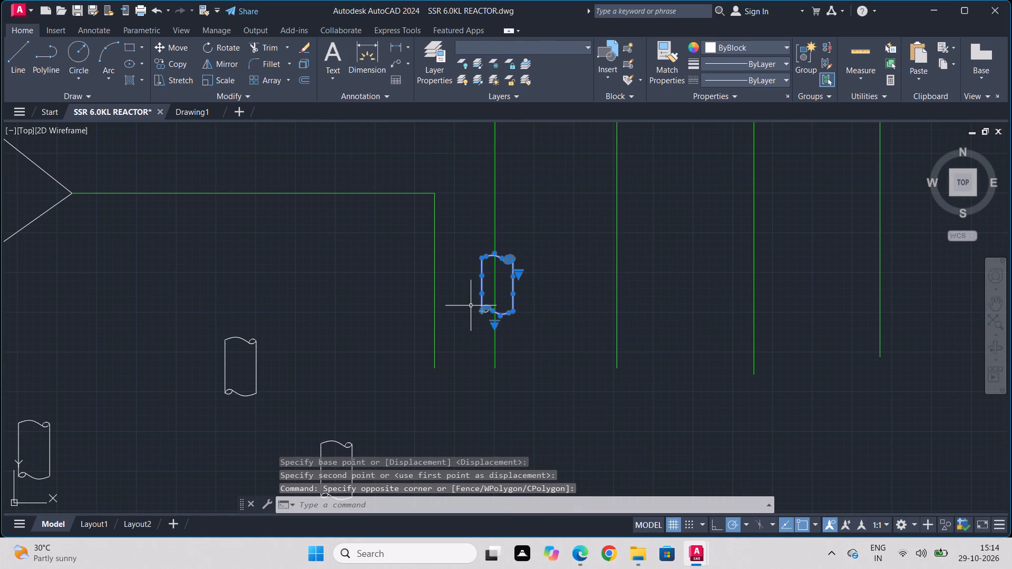
scroll(472, 339, up, 3)
click(488, 313)
click(523, 194)
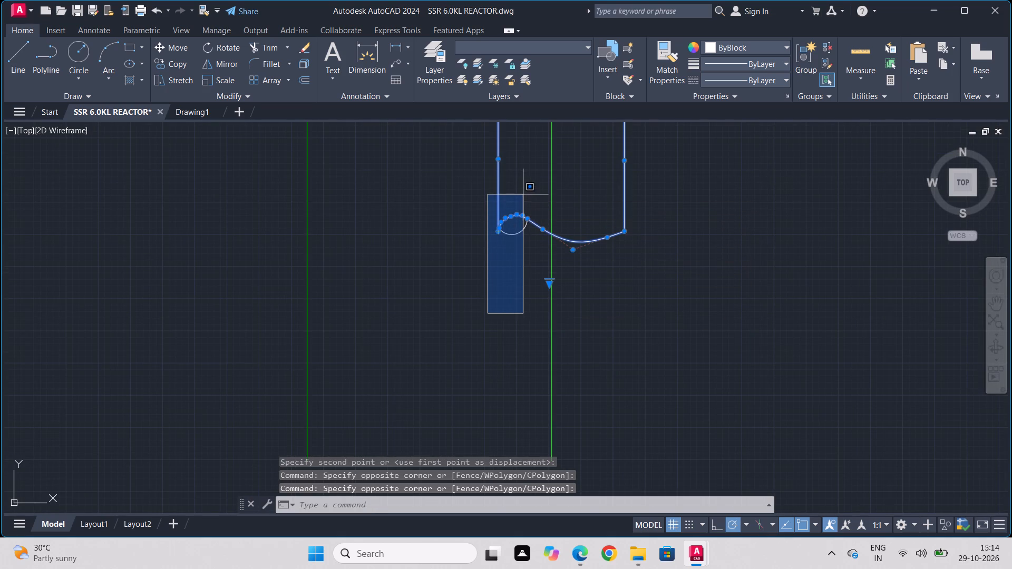
click(542, 198)
click(480, 279)
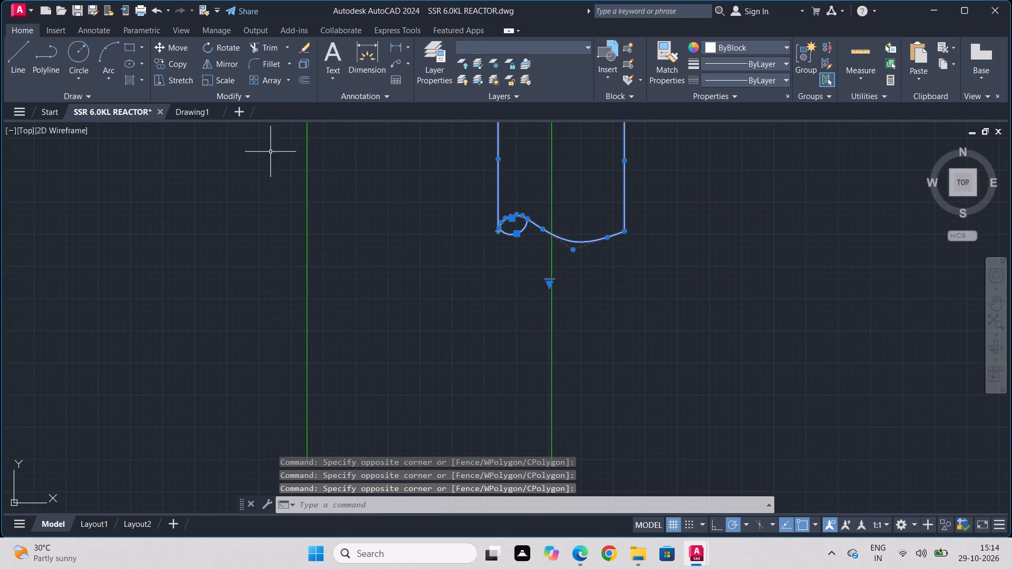
click(166, 56)
scroll(450, 272, down, 3)
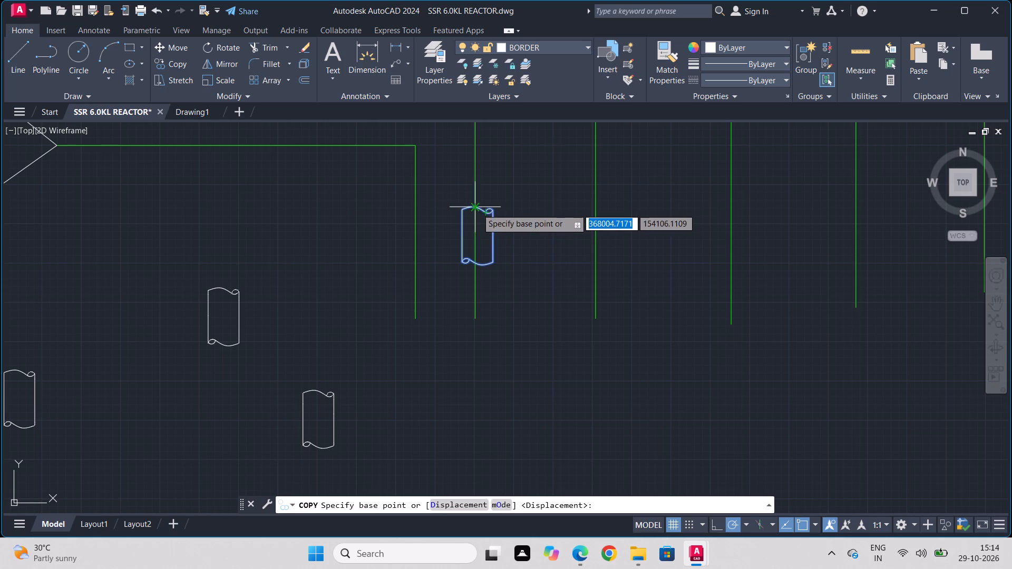
scroll(477, 209, up, 2)
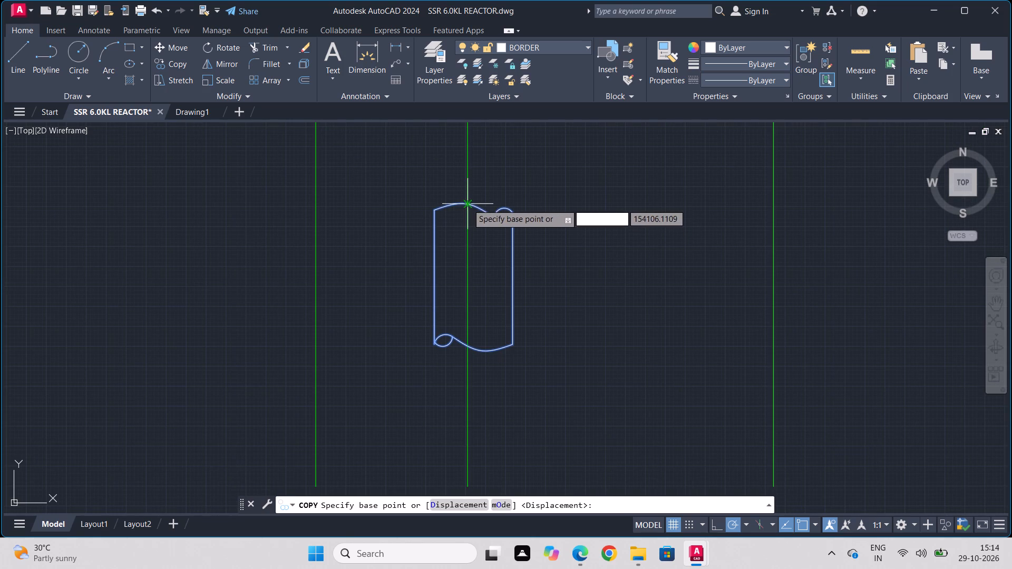
click(468, 204)
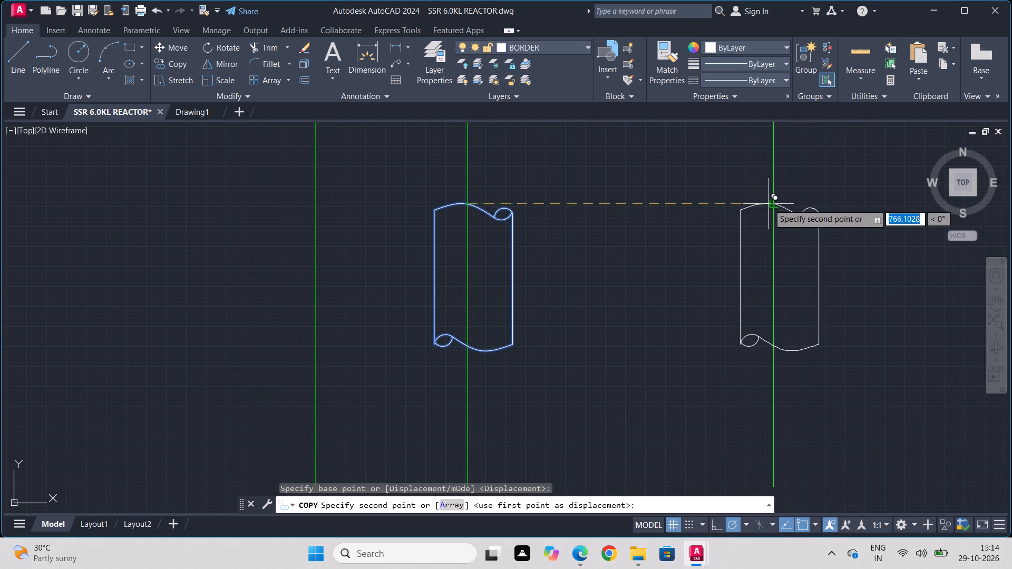
click(772, 203)
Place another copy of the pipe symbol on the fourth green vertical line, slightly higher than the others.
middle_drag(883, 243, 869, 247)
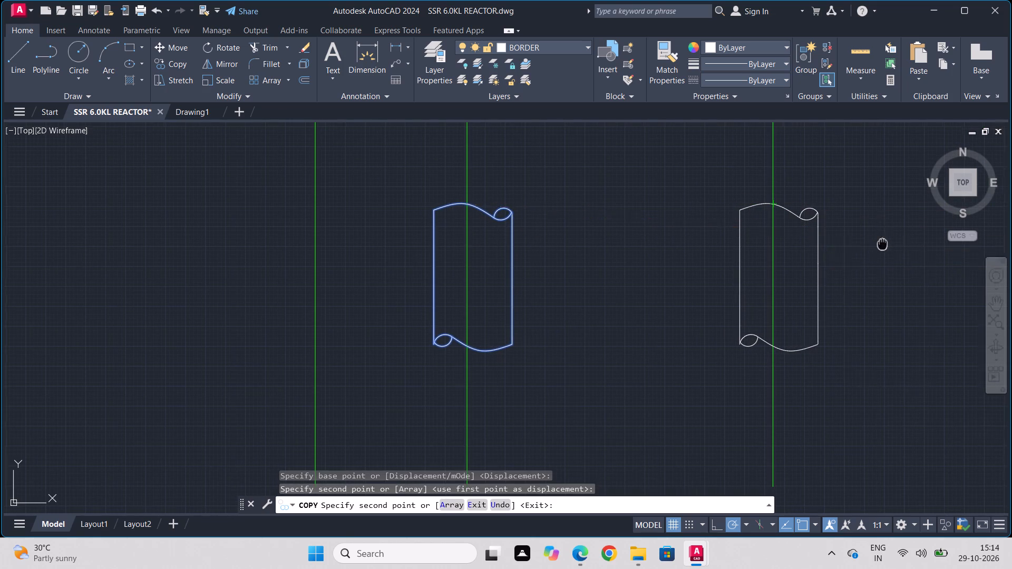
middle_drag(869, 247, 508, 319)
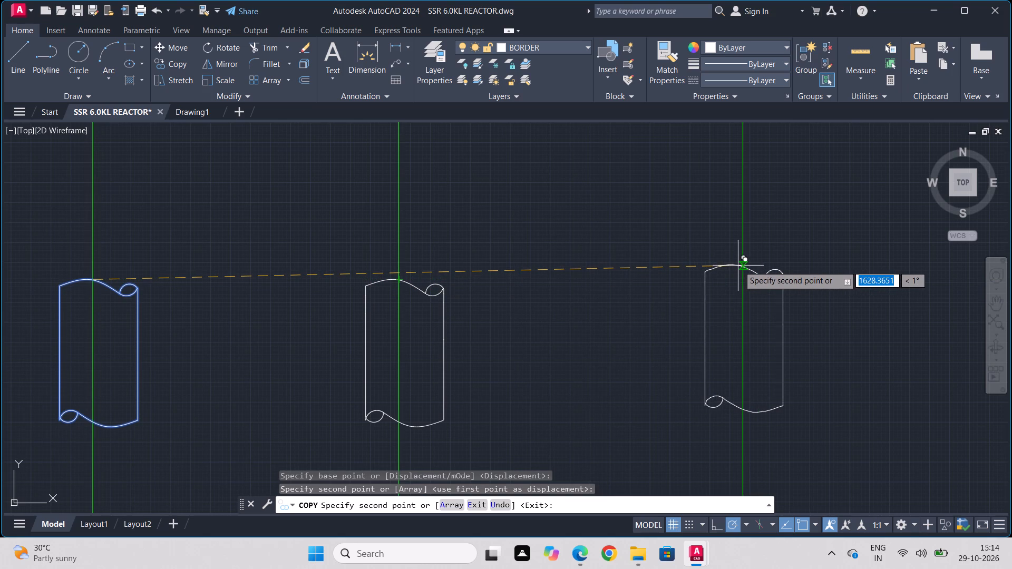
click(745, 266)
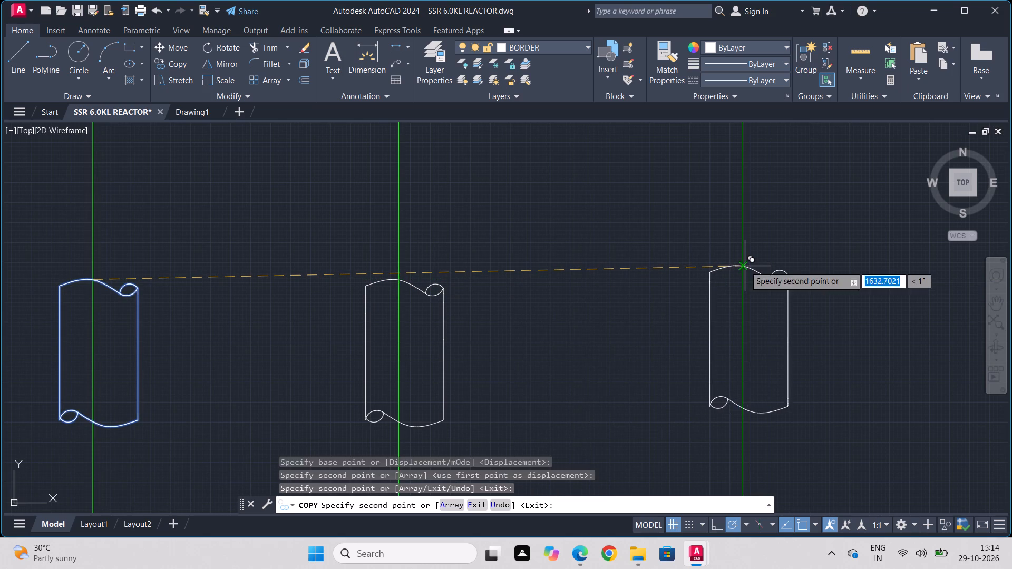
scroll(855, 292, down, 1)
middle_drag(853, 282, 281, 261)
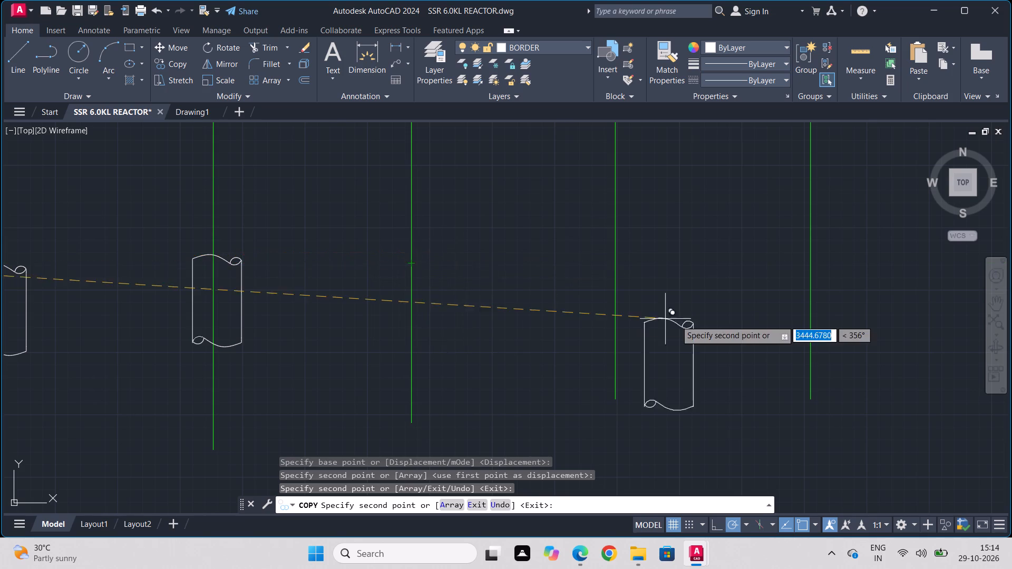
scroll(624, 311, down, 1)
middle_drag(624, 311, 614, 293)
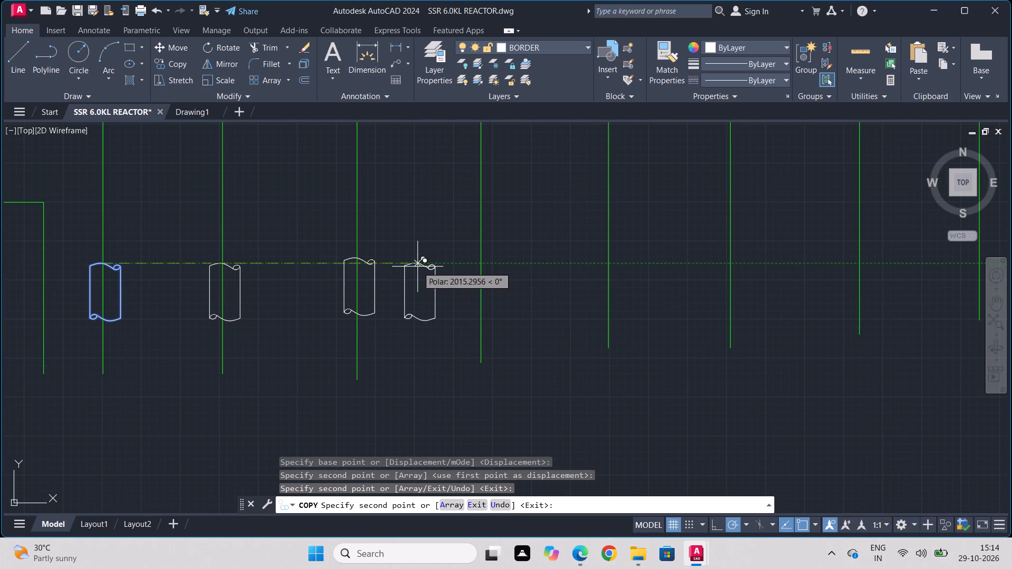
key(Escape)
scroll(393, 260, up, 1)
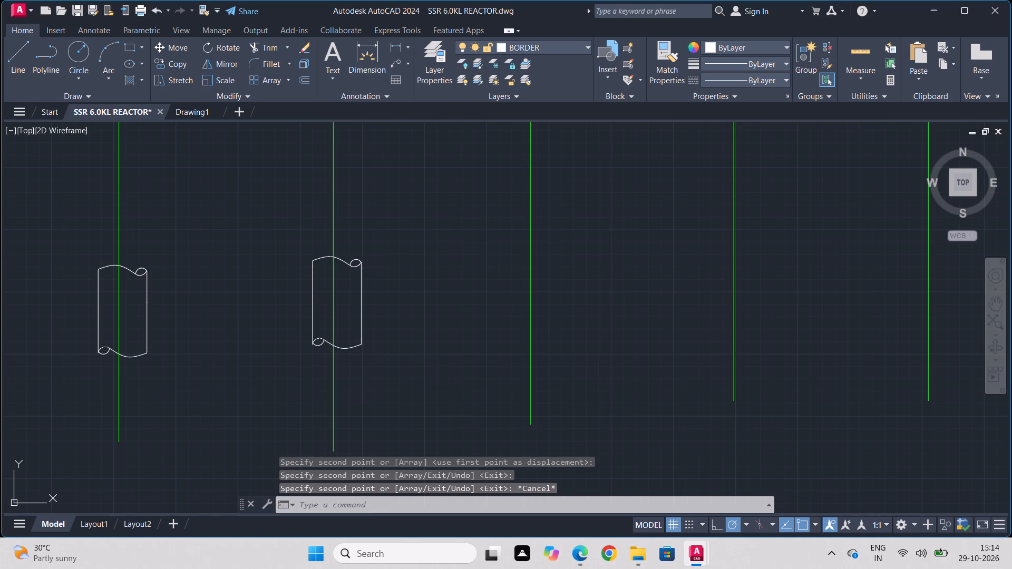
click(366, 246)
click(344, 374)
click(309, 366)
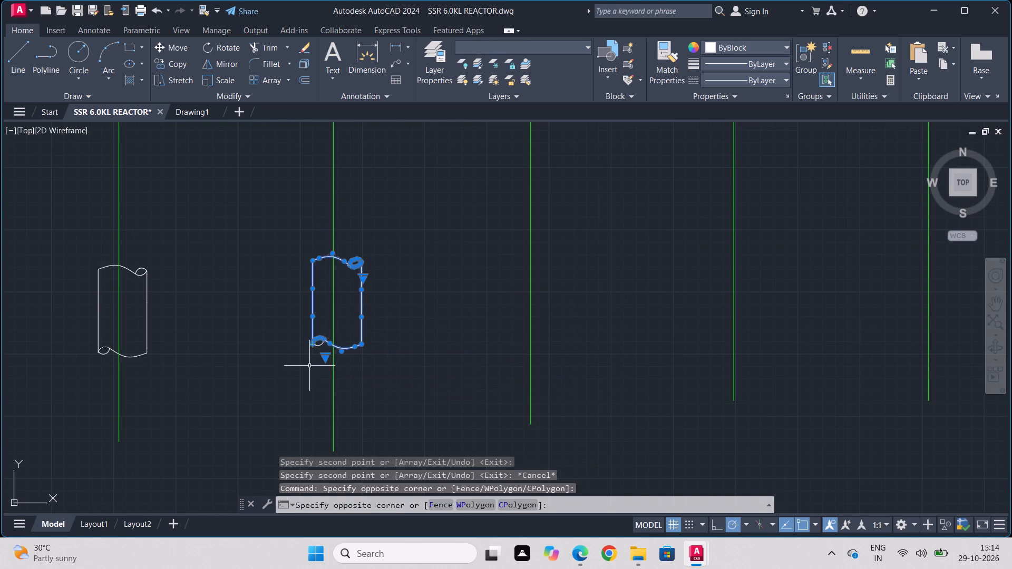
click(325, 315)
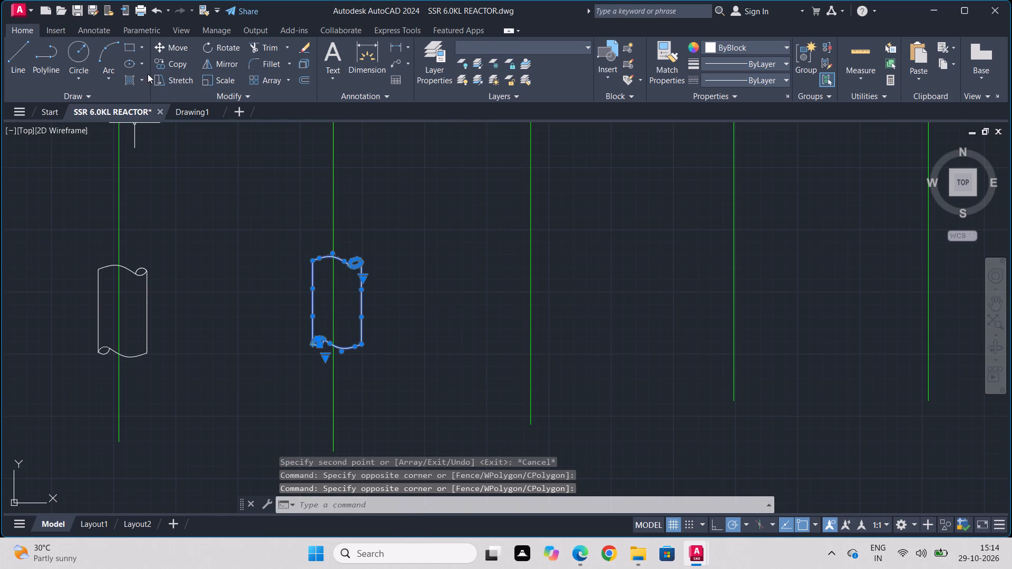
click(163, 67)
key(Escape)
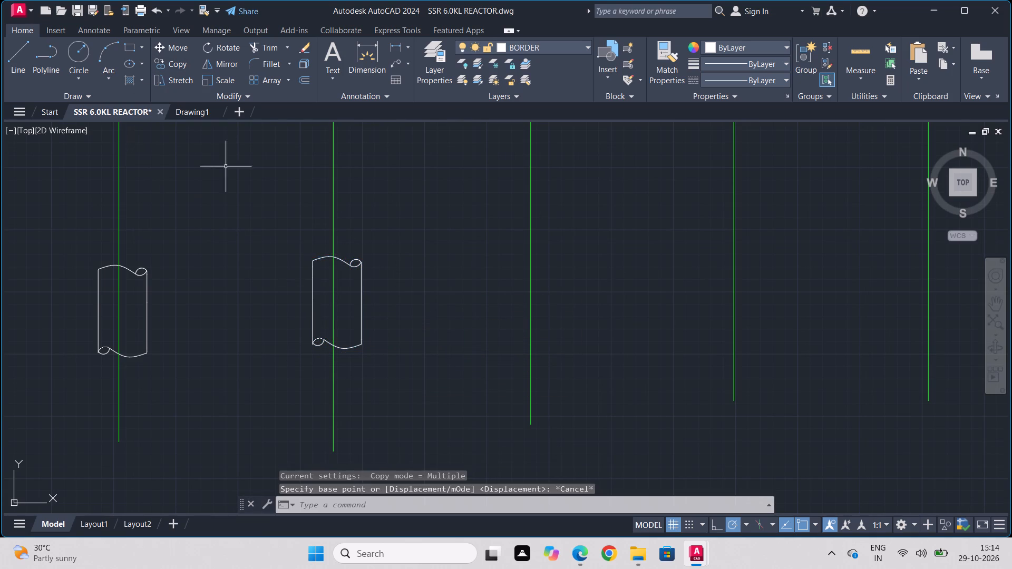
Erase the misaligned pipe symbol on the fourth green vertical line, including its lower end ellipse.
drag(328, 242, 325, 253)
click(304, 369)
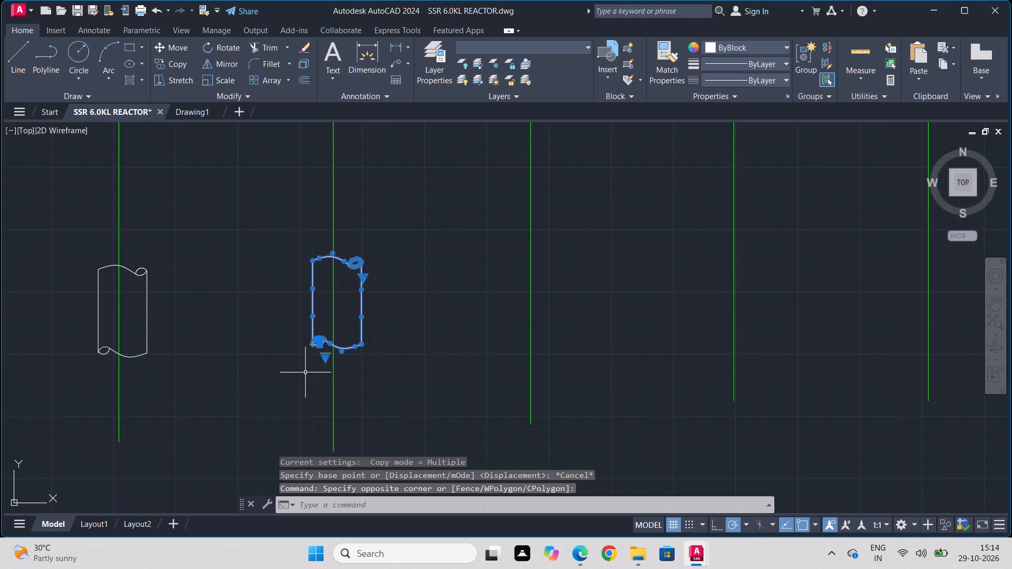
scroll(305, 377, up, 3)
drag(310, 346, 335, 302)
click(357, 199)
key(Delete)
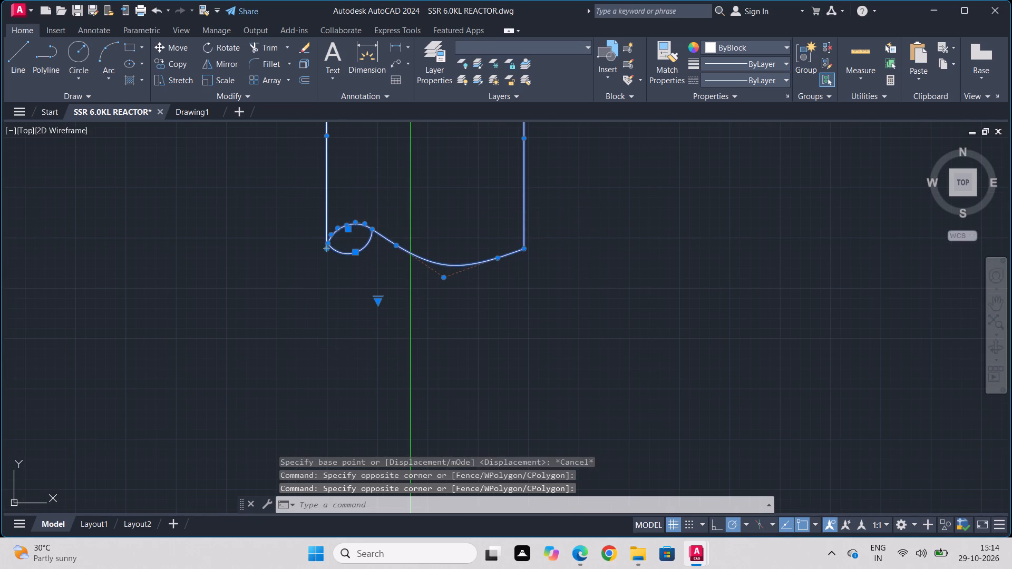
Draw a horizontal line about 9,900 units long from the first green vertical line's lower end to just past the last green line.
scroll(362, 304, down, 2)
scroll(286, 371, down, 2)
middle_drag(323, 364, 402, 244)
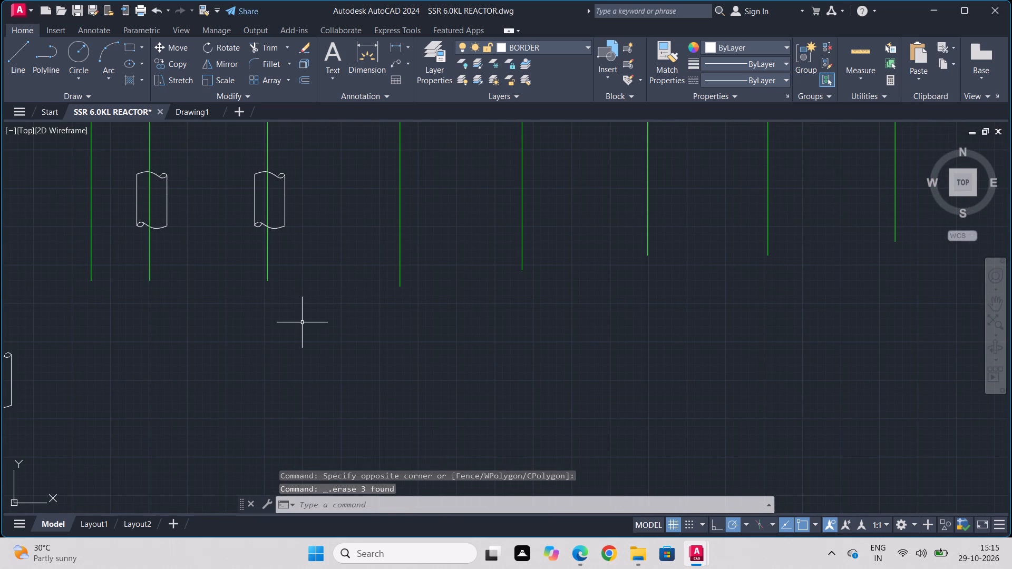
key(l)
key(Return)
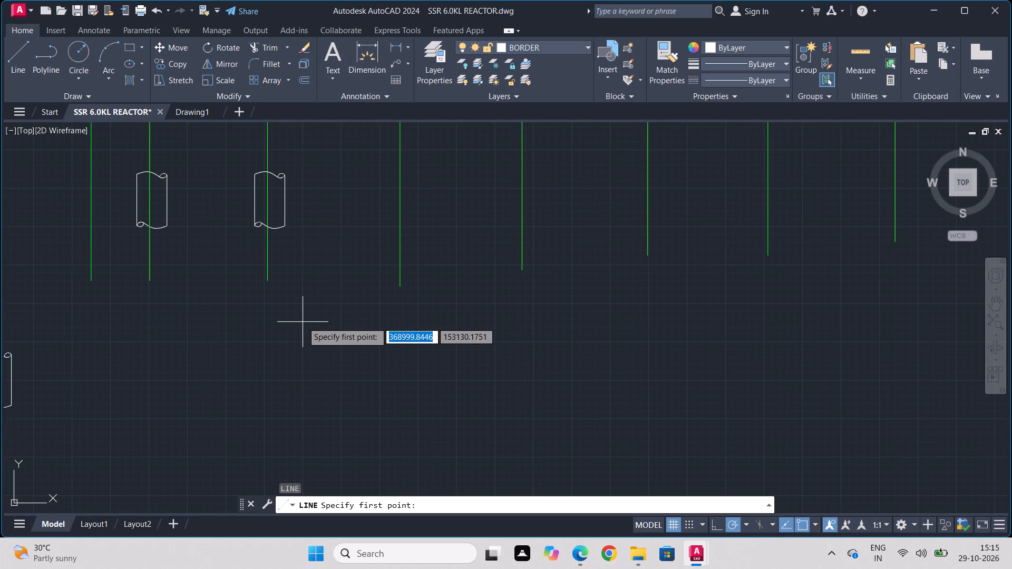
click(91, 281)
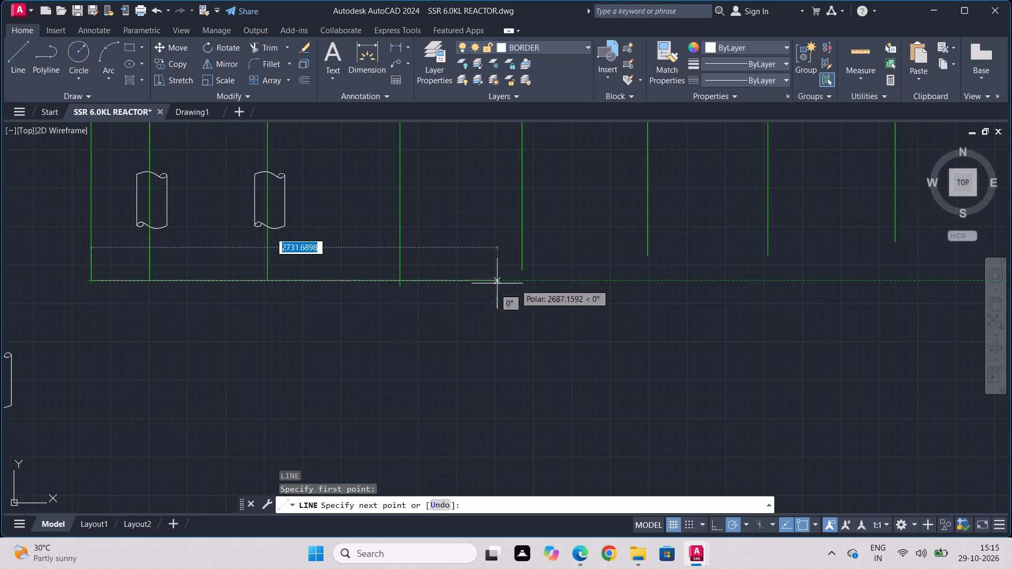
middle_drag(818, 287, 430, 300)
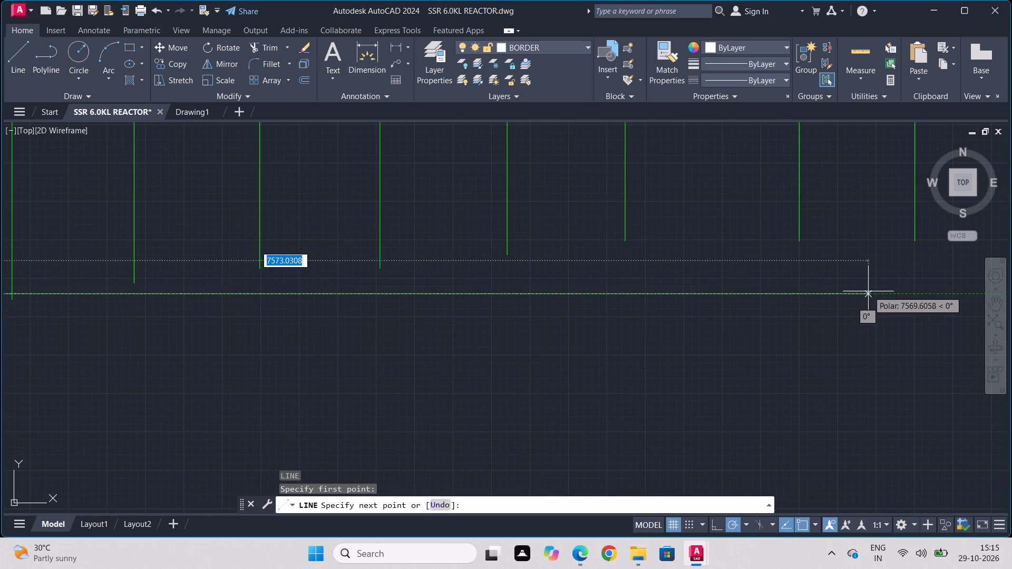
middle_drag(868, 291, 451, 297)
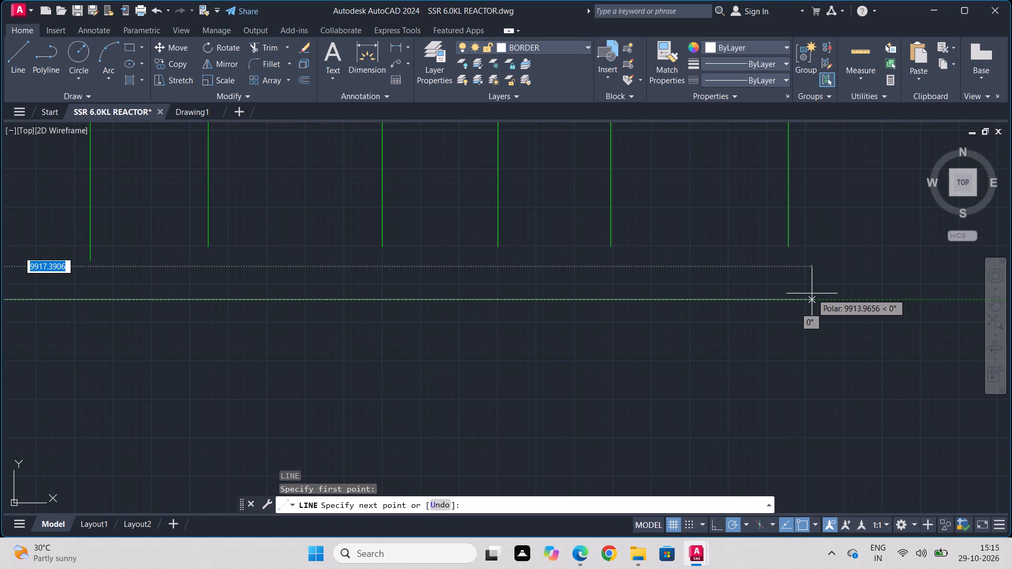
click(818, 293)
key(Escape)
scroll(779, 298, down, 1)
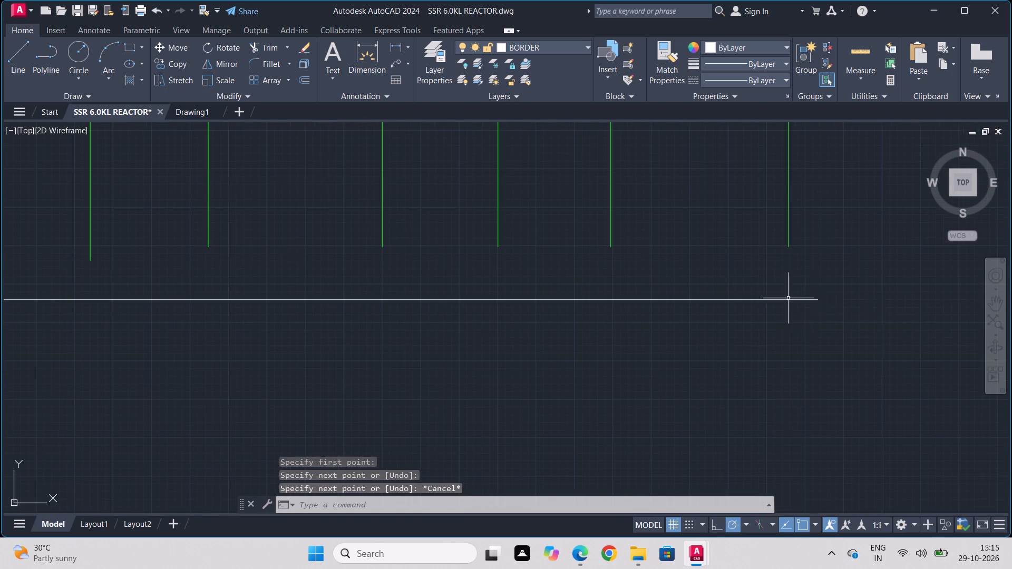
Trim the part of the fourth green vertical line that hangs below the new horizontal line.
middle_drag(318, 293, 685, 230)
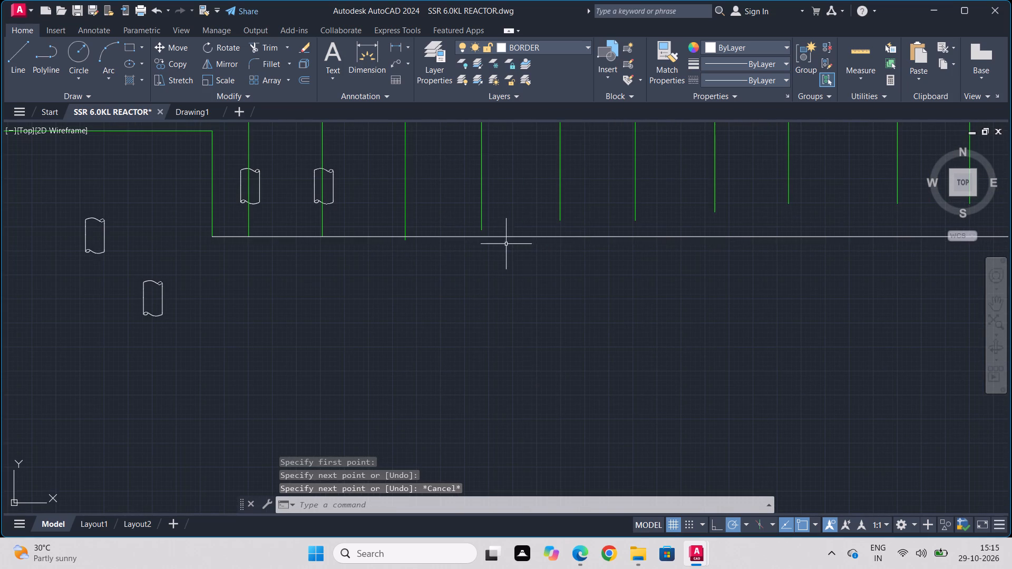
scroll(473, 229, up, 1)
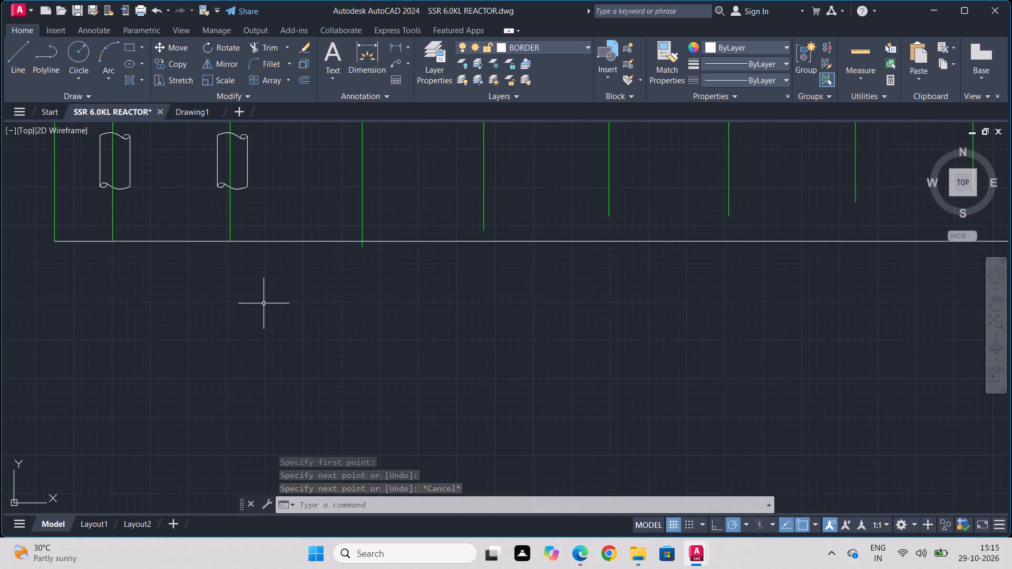
text(TR)
key(Return)
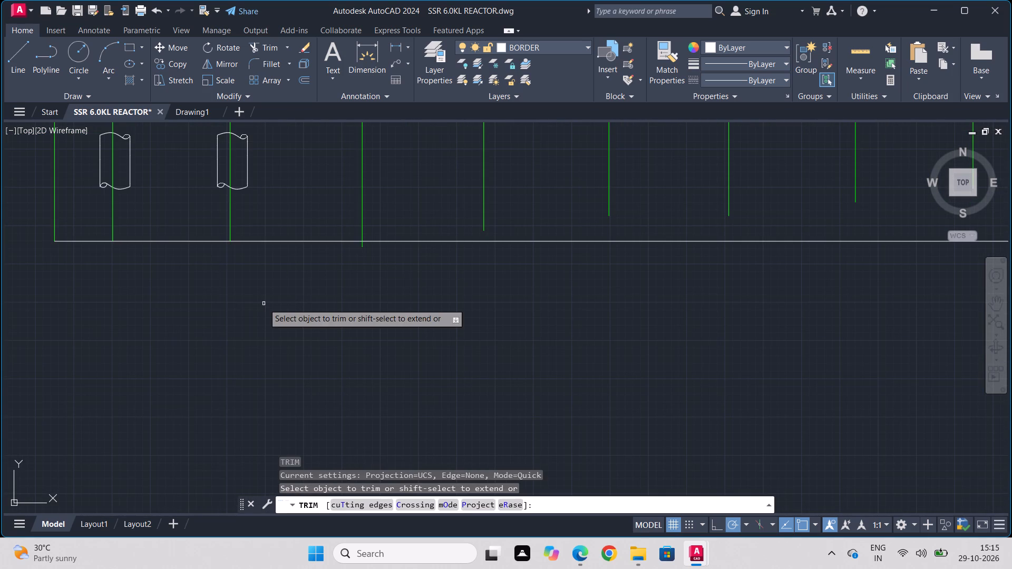
scroll(356, 267, up, 3)
drag(379, 173, 299, 198)
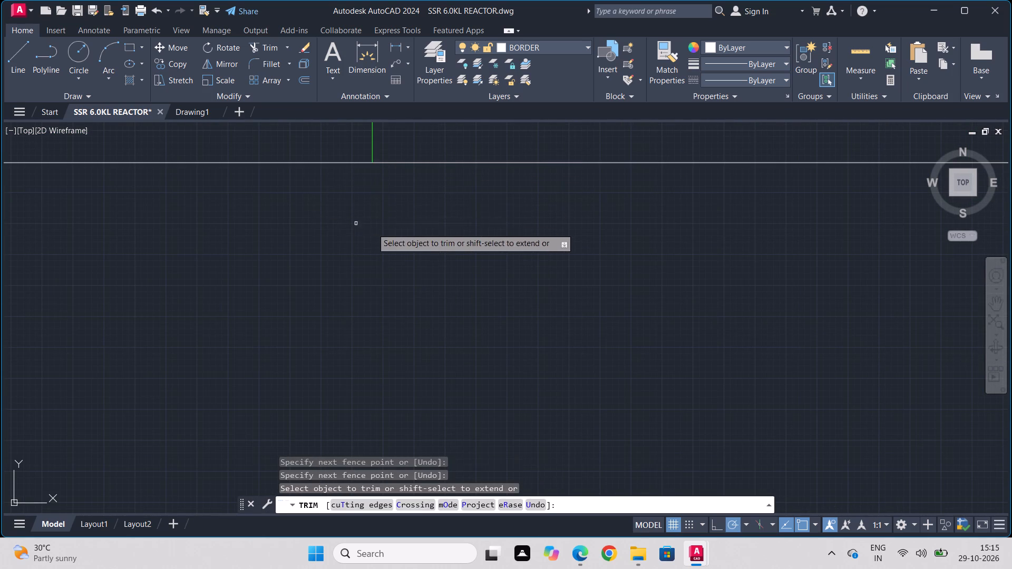
scroll(379, 231, down, 3)
scroll(514, 283, down, 1)
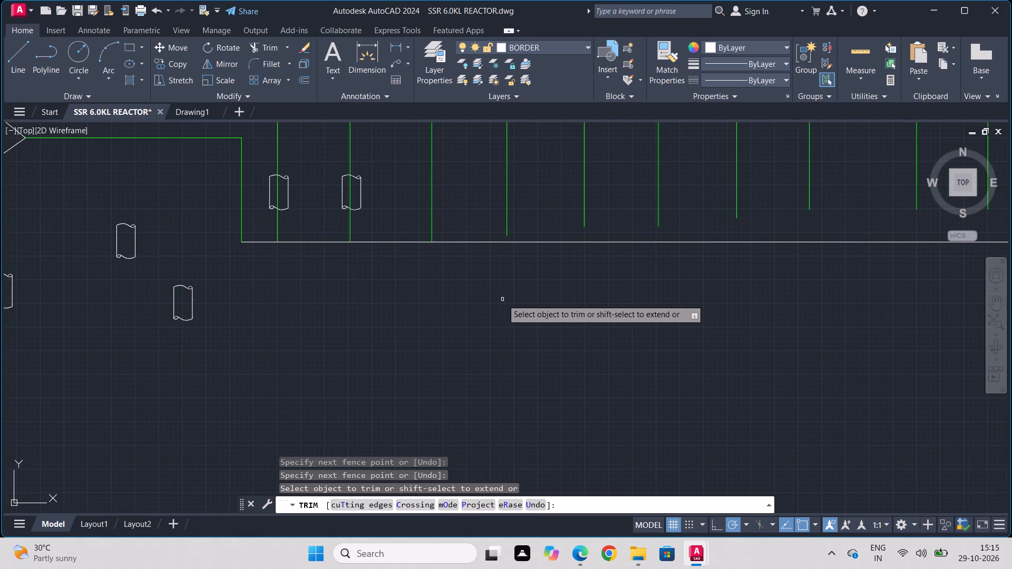
key(Escape)
Stretch the lower ends of the fifth and sixth green vertical lines down to the horizontal line.
scroll(450, 246, up, 1)
drag(541, 207, 540, 208)
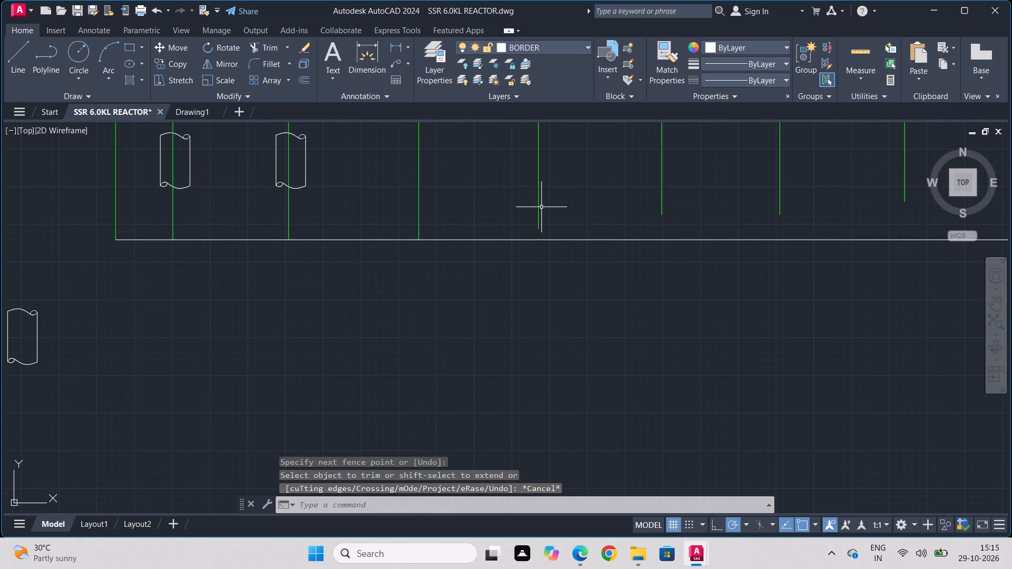
drag(540, 208, 535, 216)
scroll(538, 227, up, 4)
click(531, 244)
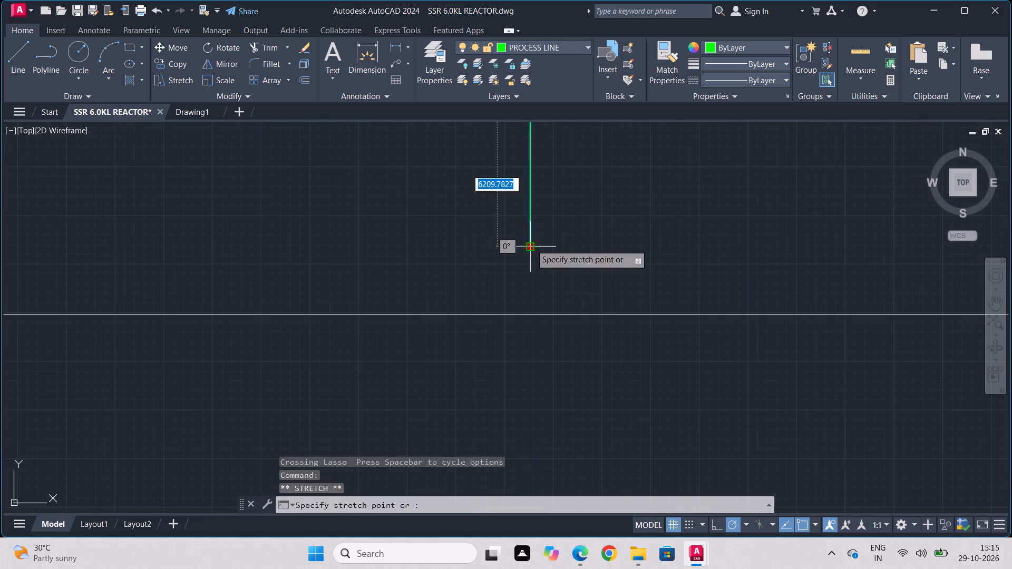
click(529, 313)
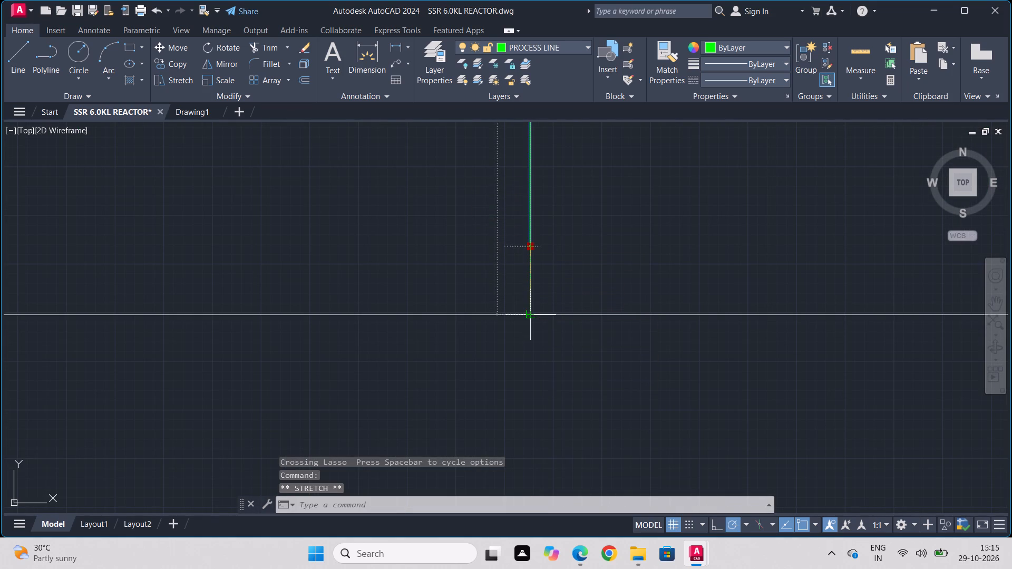
scroll(693, 257, down, 3)
middle_drag(757, 248, 414, 262)
scroll(431, 258, up, 1)
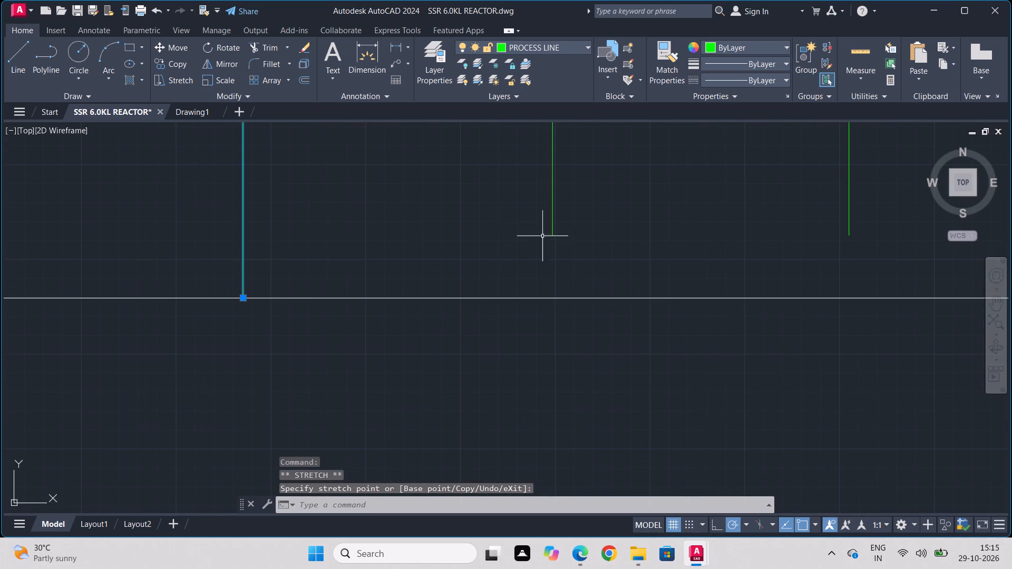
click(550, 236)
double_click(552, 213)
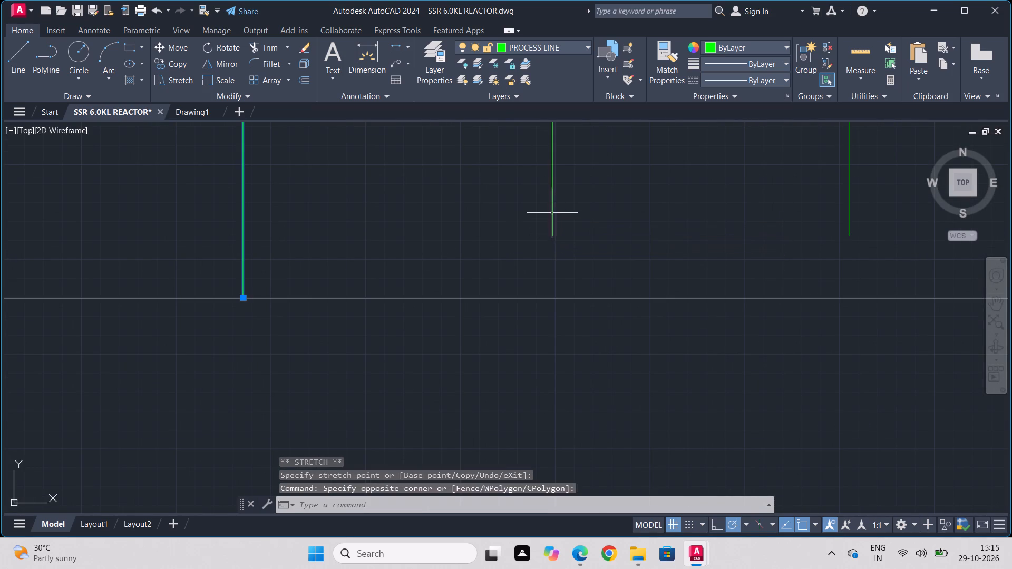
click(554, 232)
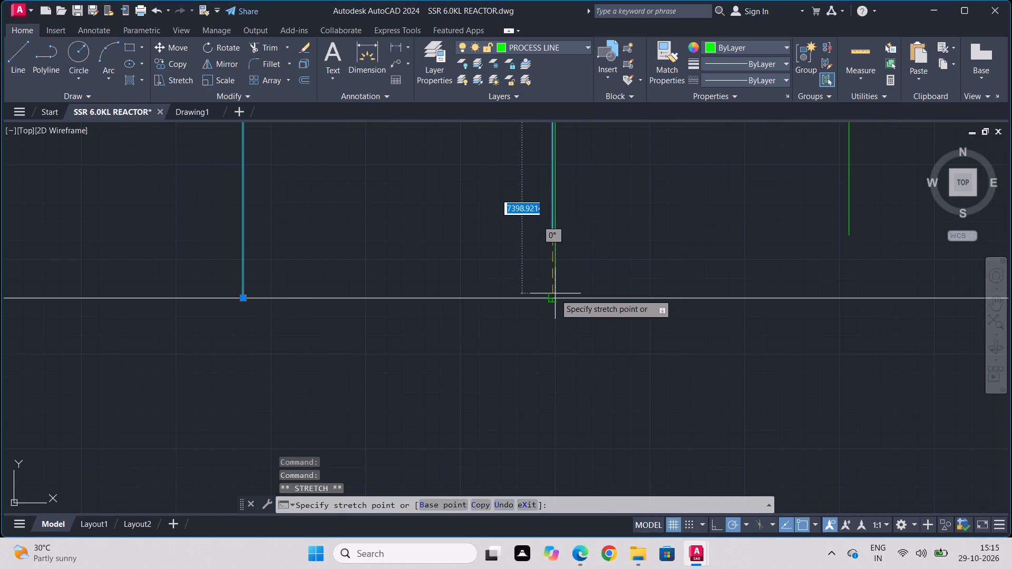
click(554, 295)
Stretch the lower ends of the seventh, eighth and ninth green vertical lines straight down to the horizontal line.
middle_drag(830, 214, 498, 291)
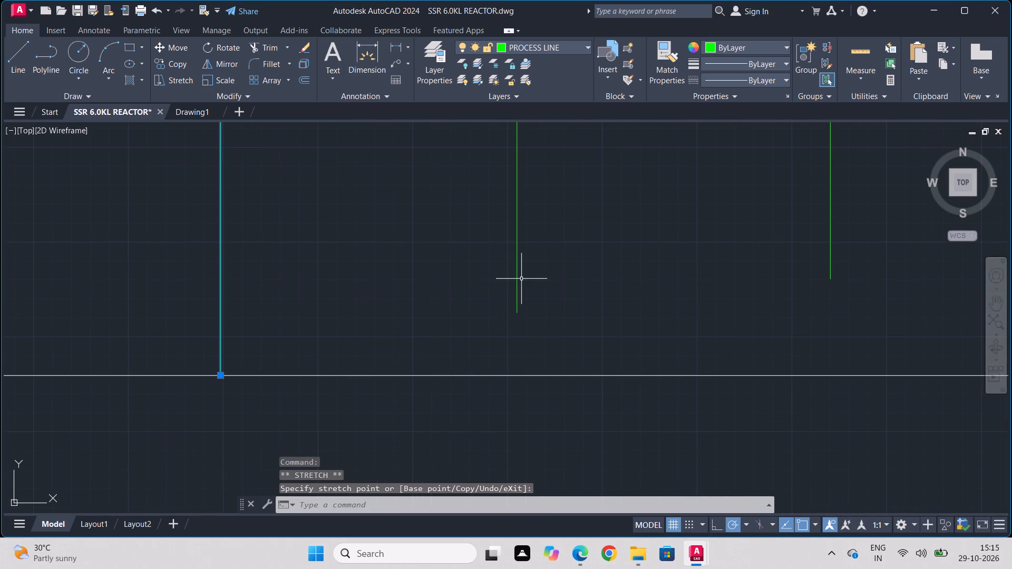
click(518, 264)
click(518, 314)
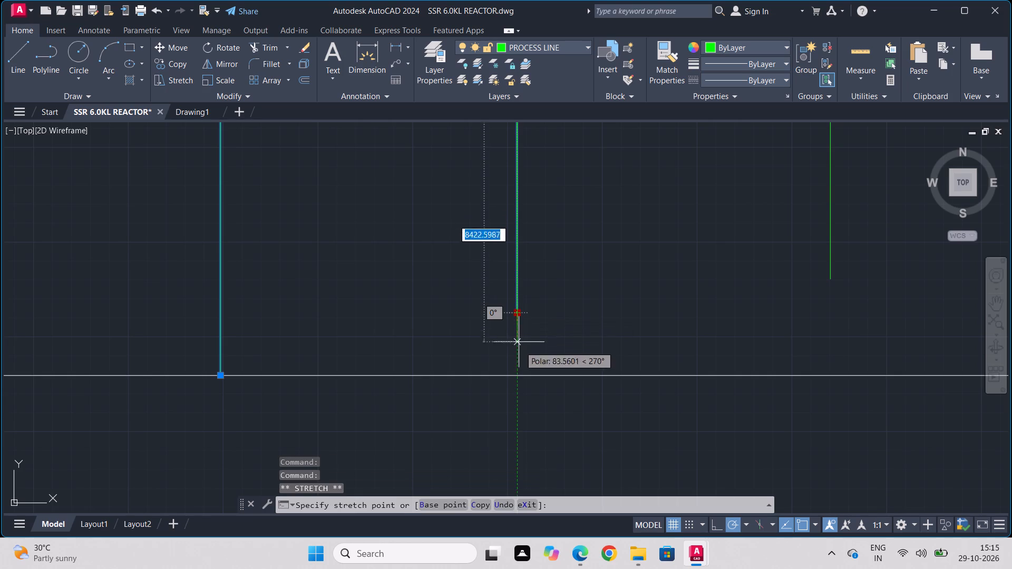
click(518, 374)
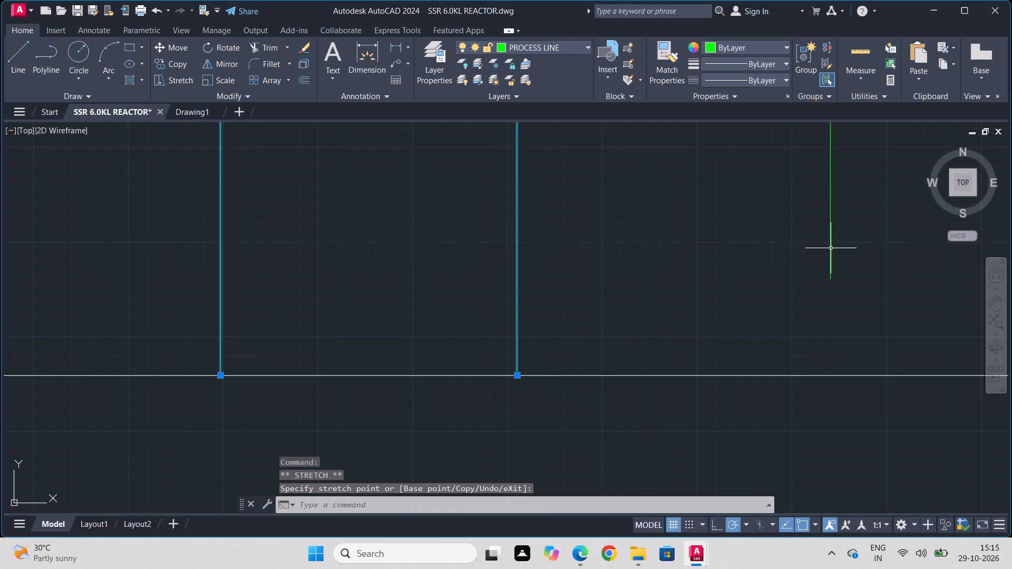
click(829, 253)
click(831, 281)
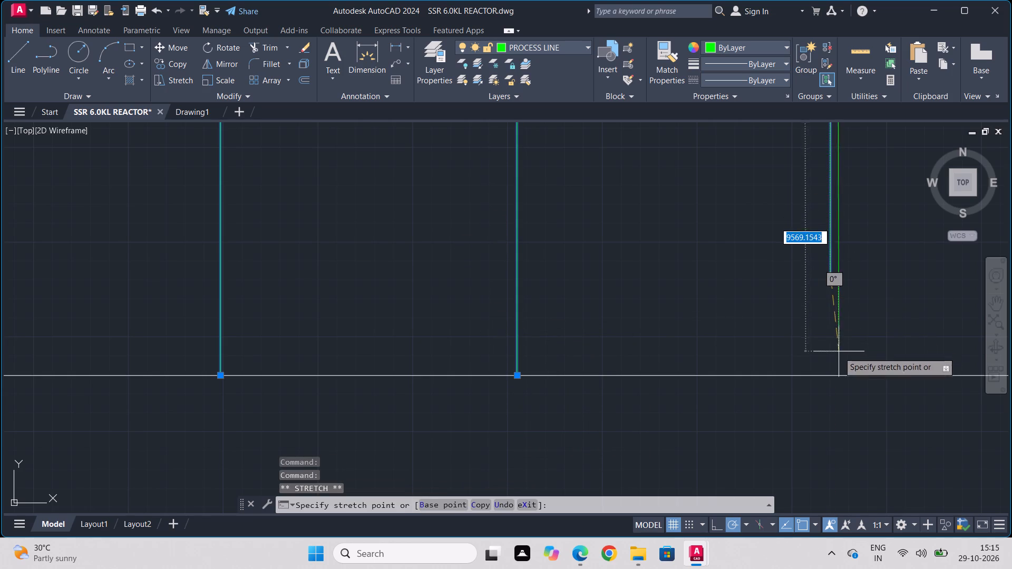
click(832, 370)
scroll(844, 340, down, 1)
middle_drag(844, 340, 523, 309)
click(697, 238)
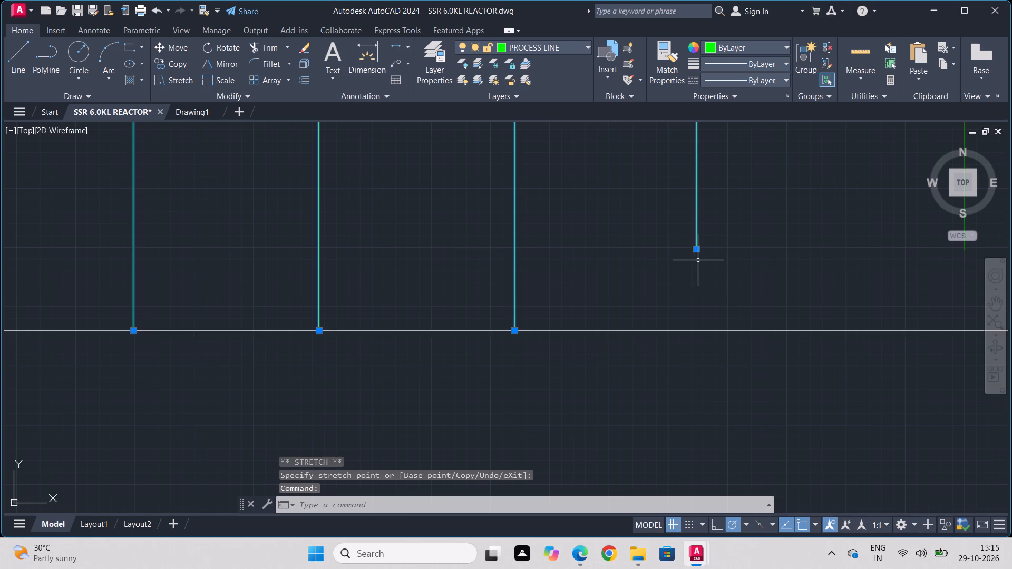
click(695, 251)
click(698, 327)
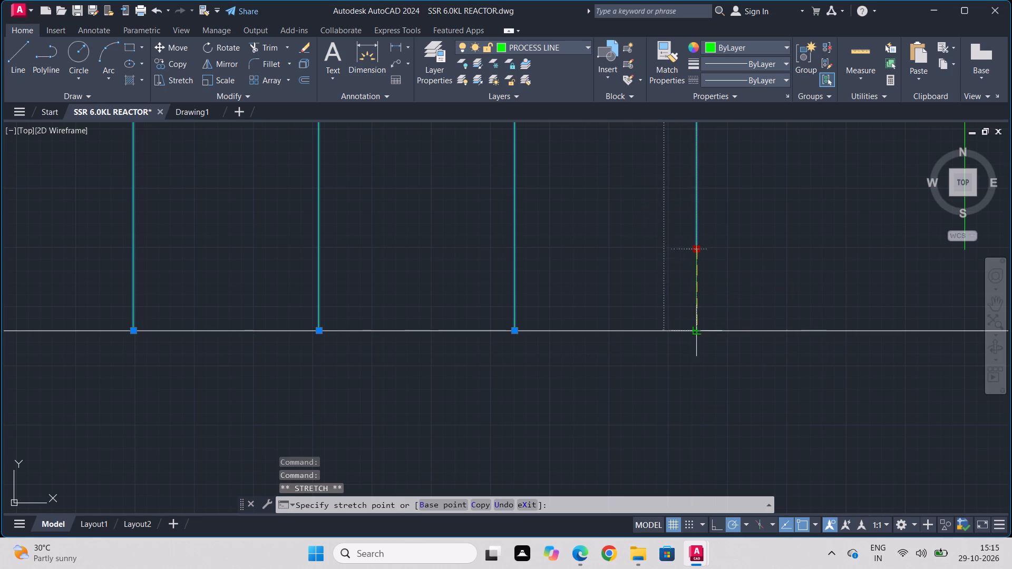
Stretch the lower ends of the tenth, eleventh and twelfth green vertical lines straight down to the horizontal line.
scroll(754, 303, down, 1)
scroll(754, 302, up, 1)
scroll(754, 300, down, 1)
middle_drag(753, 299, 352, 205)
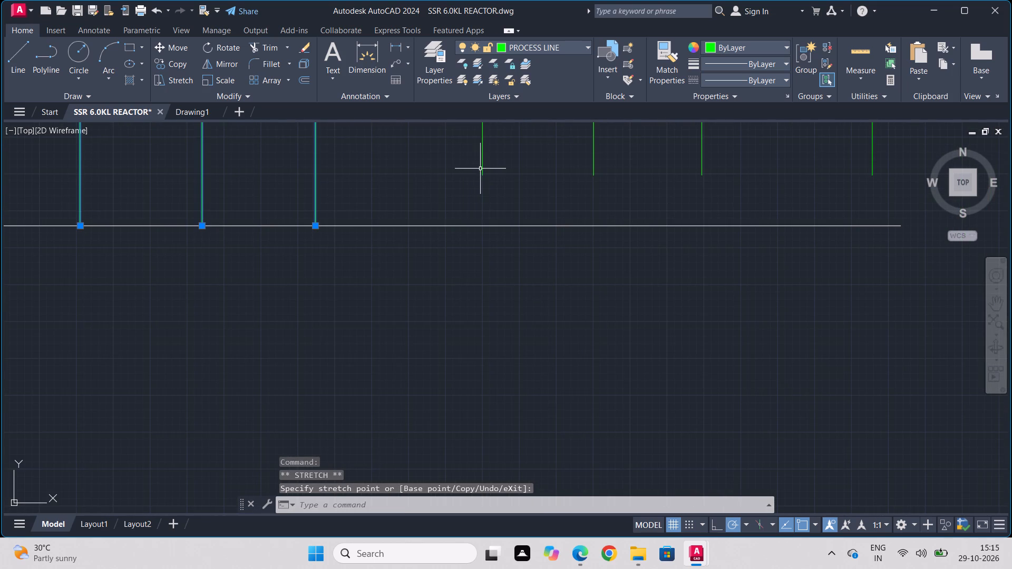
click(483, 167)
drag(482, 175, 481, 181)
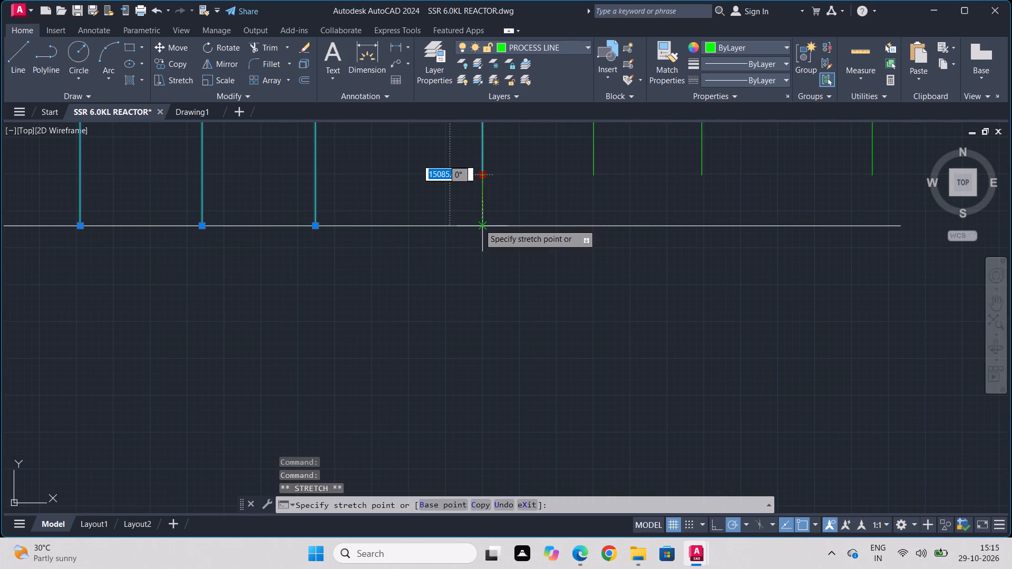
click(479, 224)
click(593, 165)
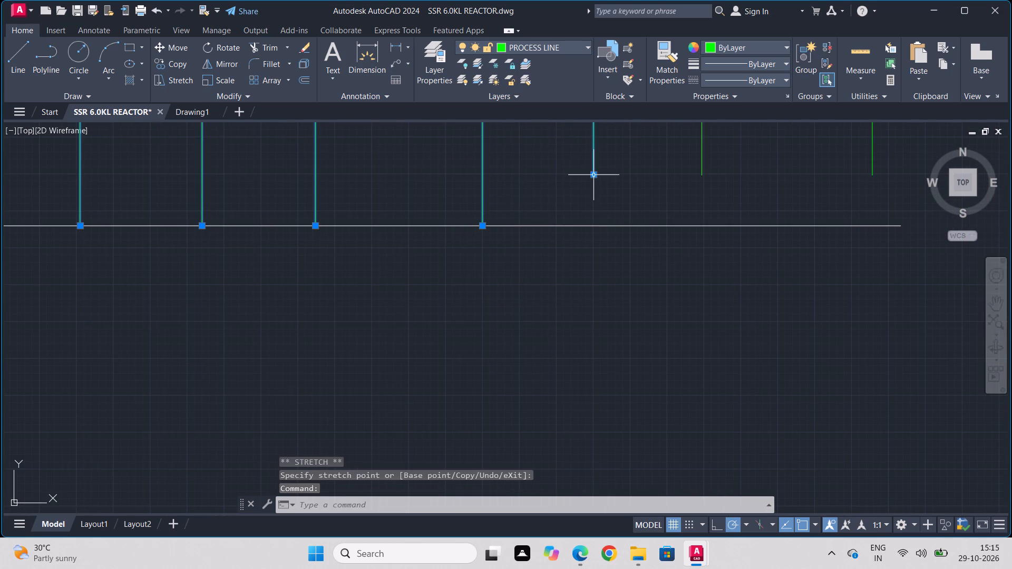
click(593, 177)
click(597, 221)
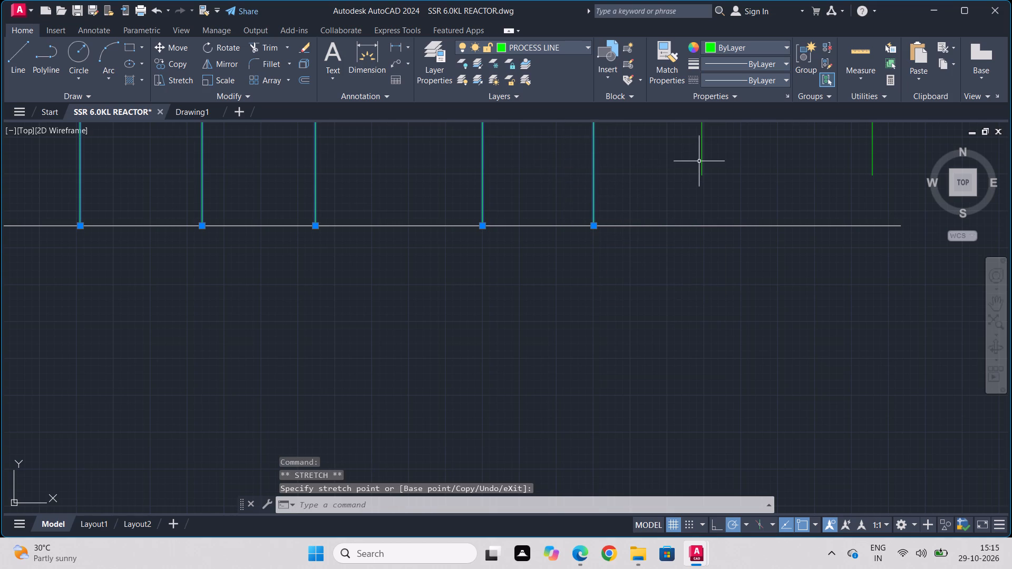
click(702, 164)
click(701, 176)
click(704, 224)
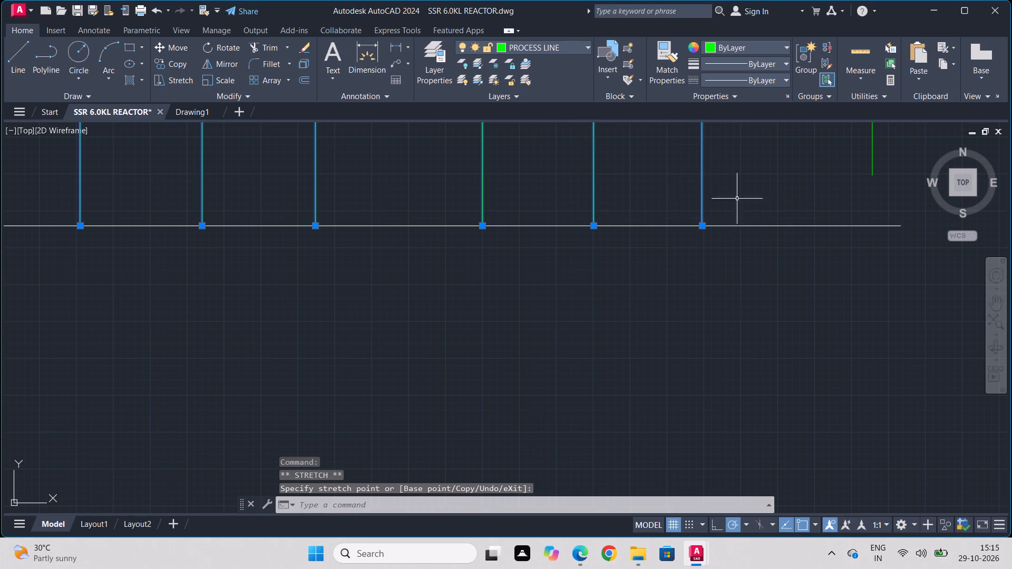
Stretch the lower end of the thirteenth, last green vertical line down to the horizontal line and clear the selection.
middle_drag(780, 174, 498, 245)
click(590, 213)
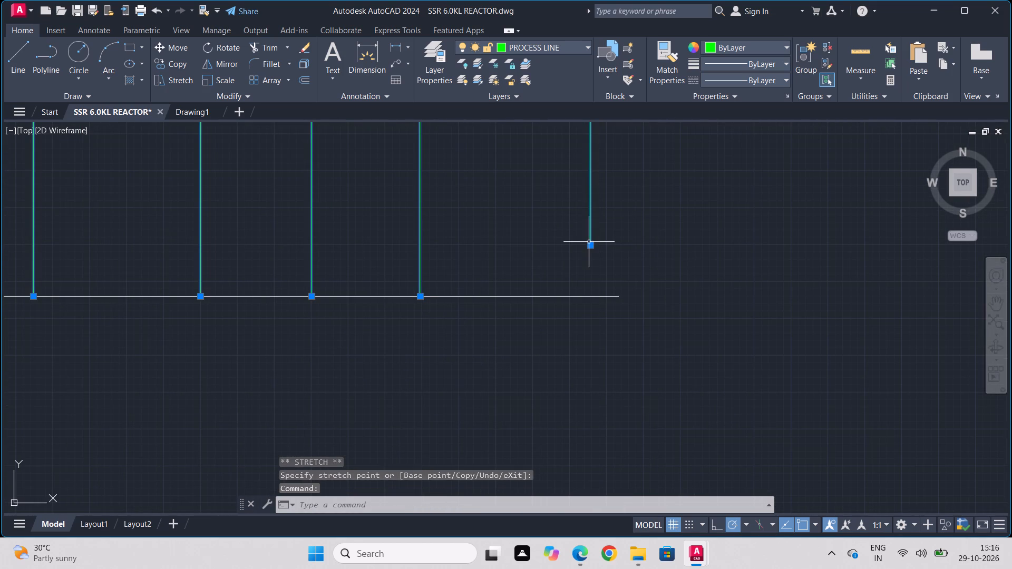
drag(589, 248, 589, 254)
click(590, 297)
scroll(592, 297, down, 3)
middle_drag(541, 320, 715, 219)
scroll(446, 236, up, 1)
key(Escape)
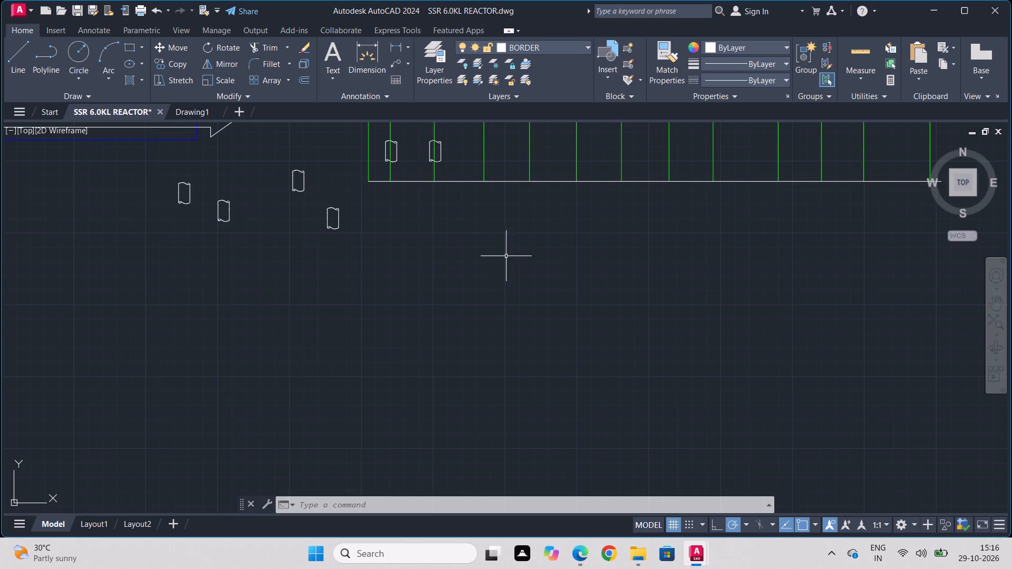
Move the body of the pipe symbol on the second green vertical line straight up along that line by its top curve's crest.
scroll(394, 173, up, 2)
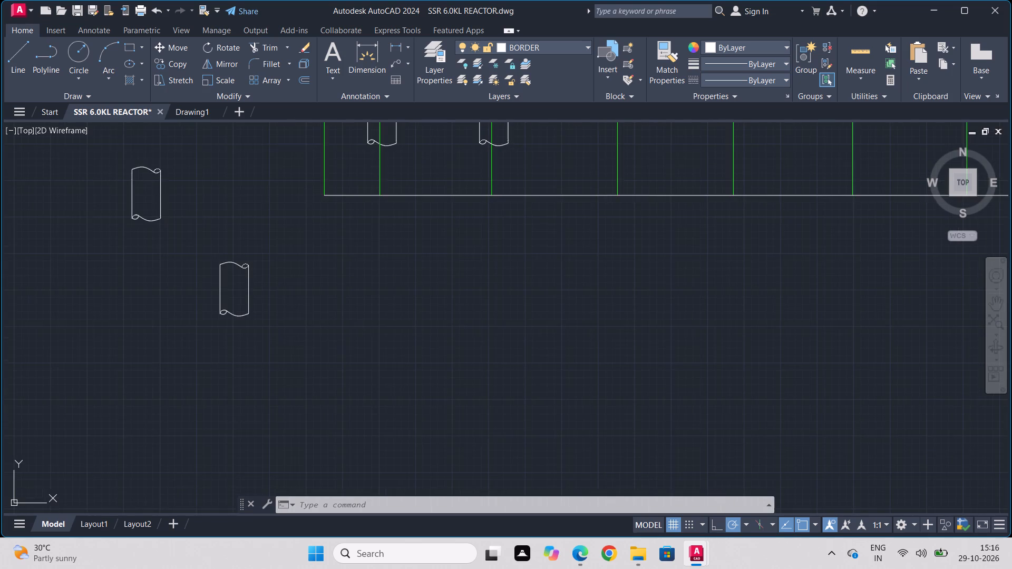
scroll(394, 173, up, 1)
middle_drag(394, 173, 499, 340)
scroll(491, 234, up, 1)
drag(505, 190, 500, 213)
click(483, 382)
drag(406, 376, 415, 357)
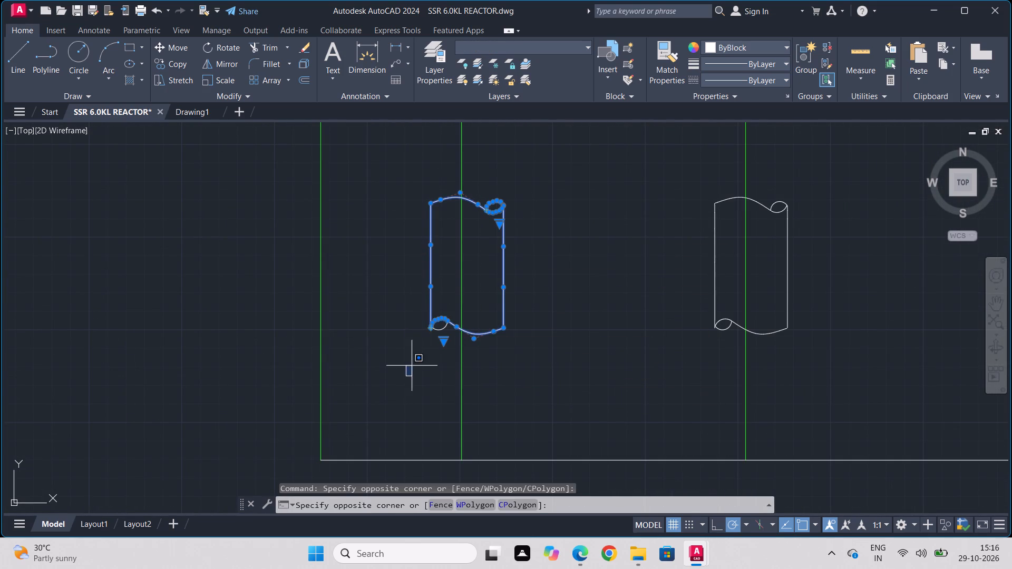
click(443, 279)
click(167, 46)
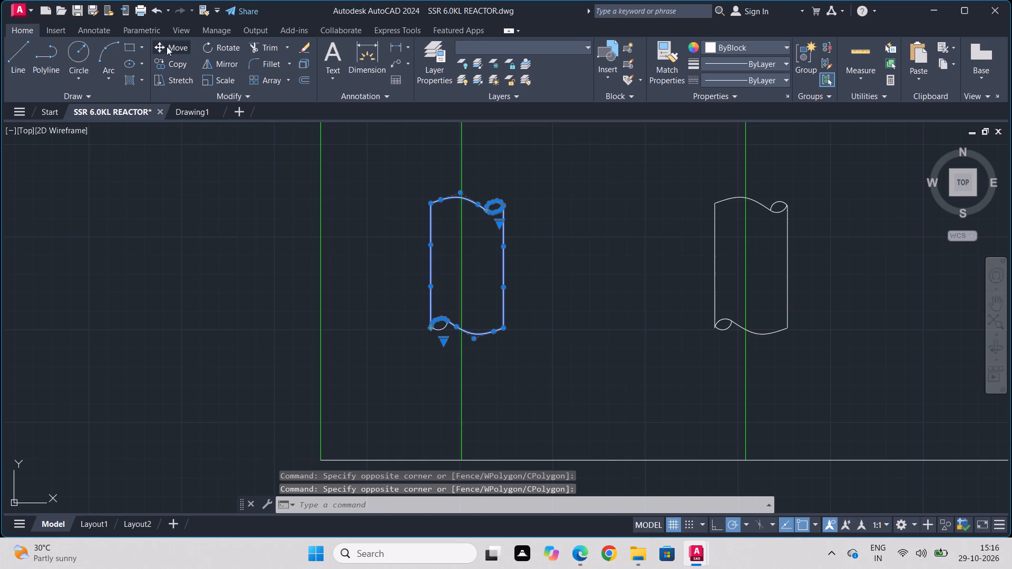
click(460, 196)
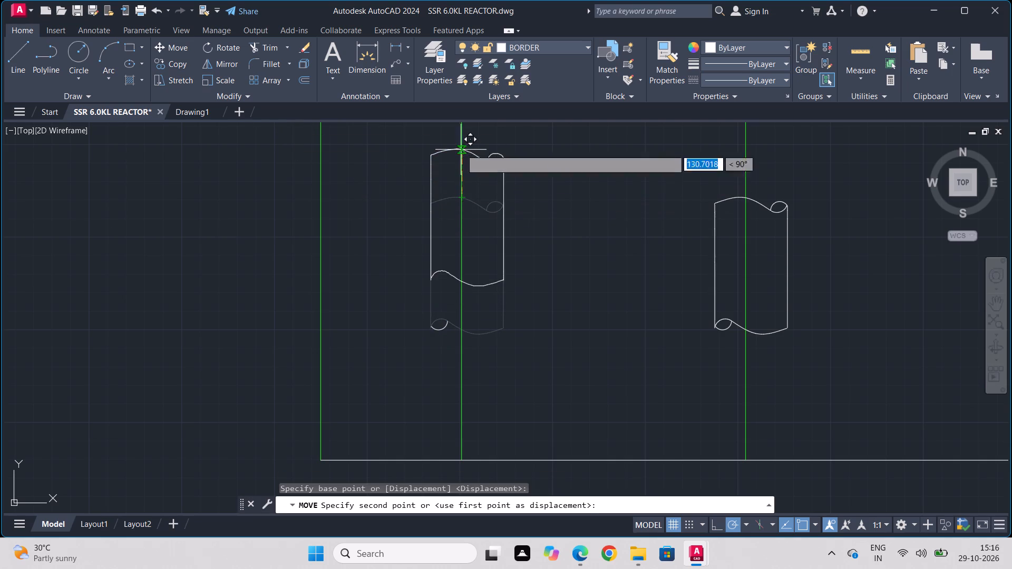
click(461, 131)
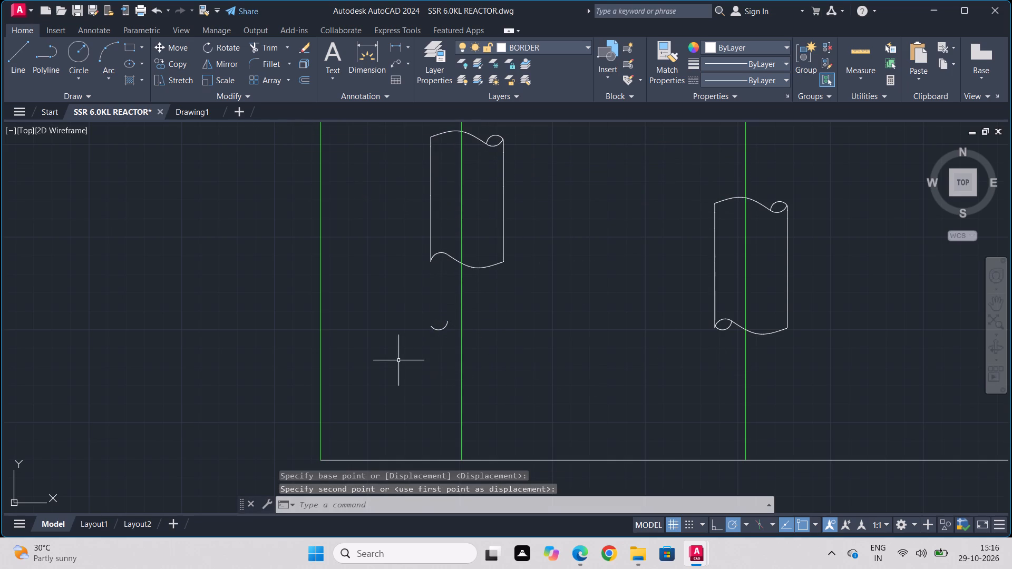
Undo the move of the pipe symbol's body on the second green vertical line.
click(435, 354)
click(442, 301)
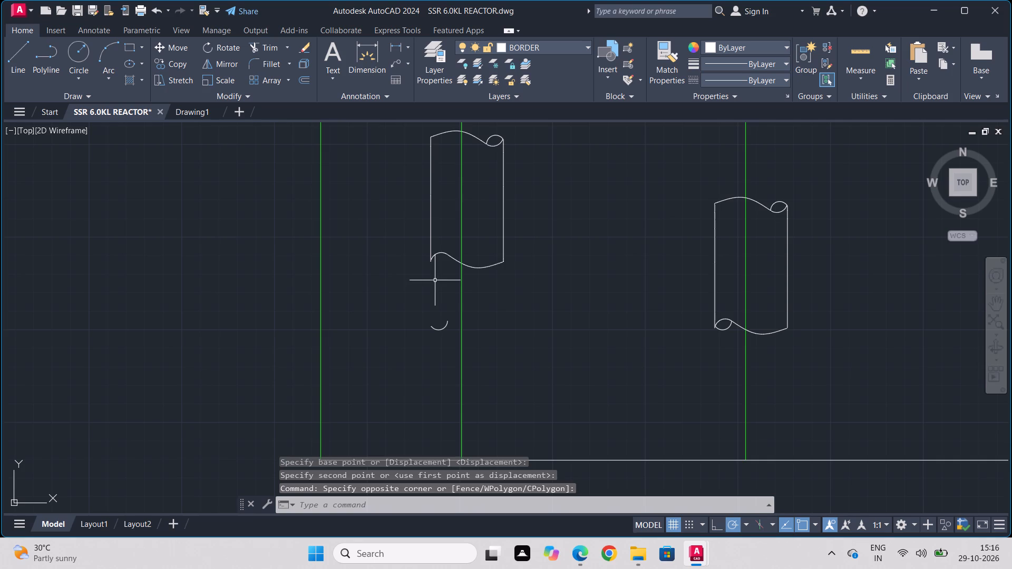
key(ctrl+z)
Move the complete pipe symbol, including its lower loop, straight up along the second green vertical line from its top curve.
drag(447, 182, 447, 224)
click(414, 354)
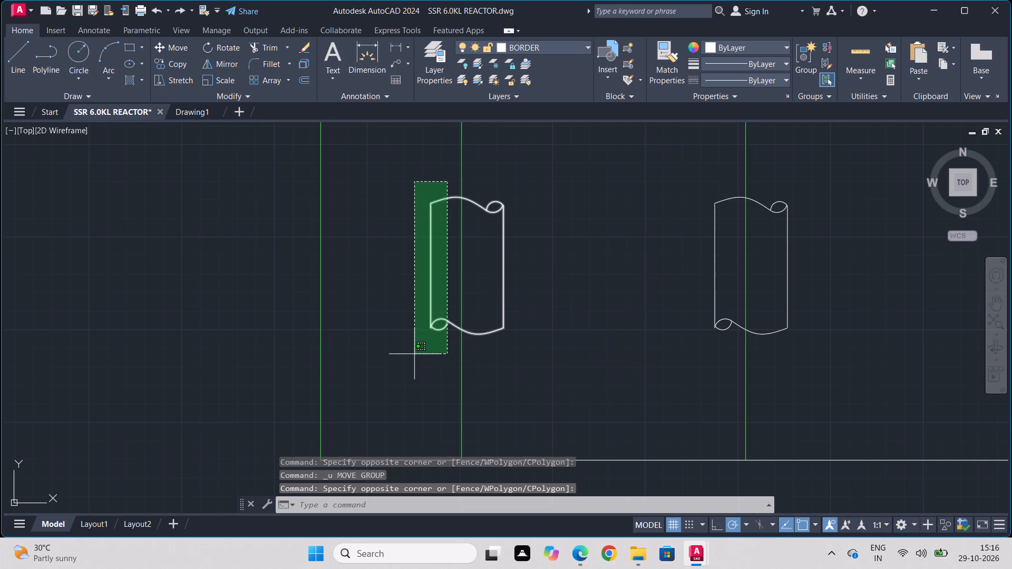
click(164, 36)
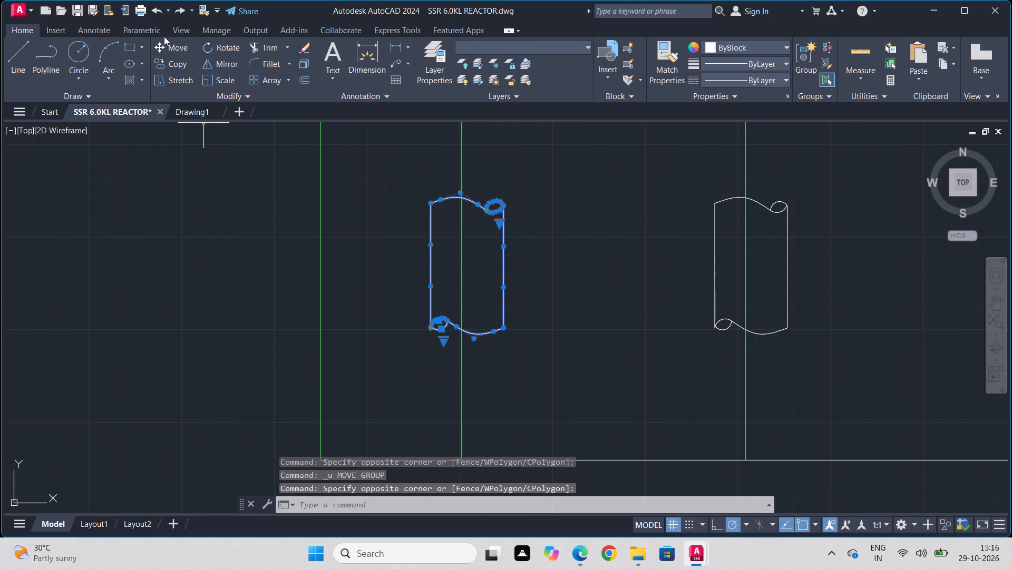
click(57, 29)
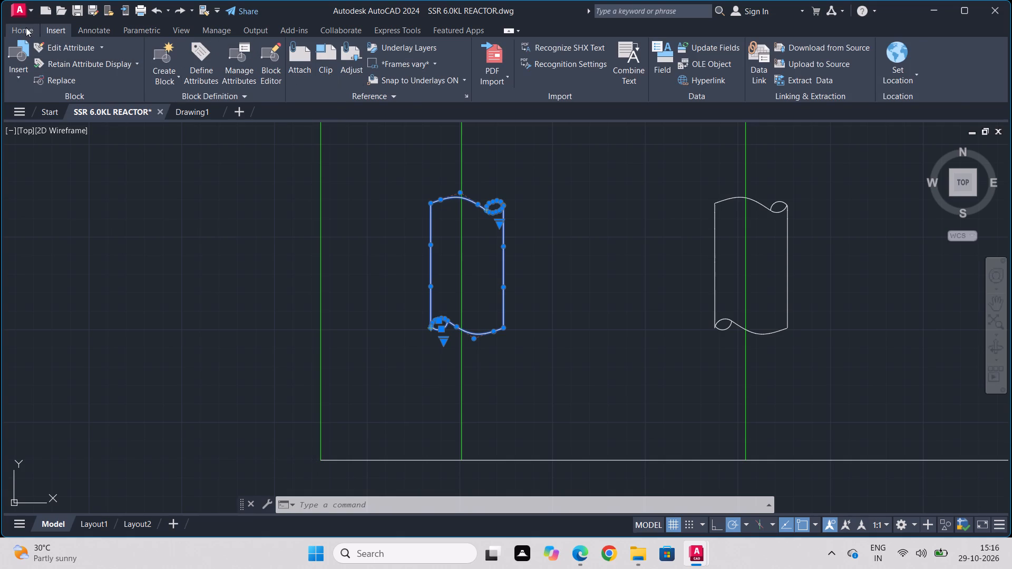
click(25, 28)
click(172, 50)
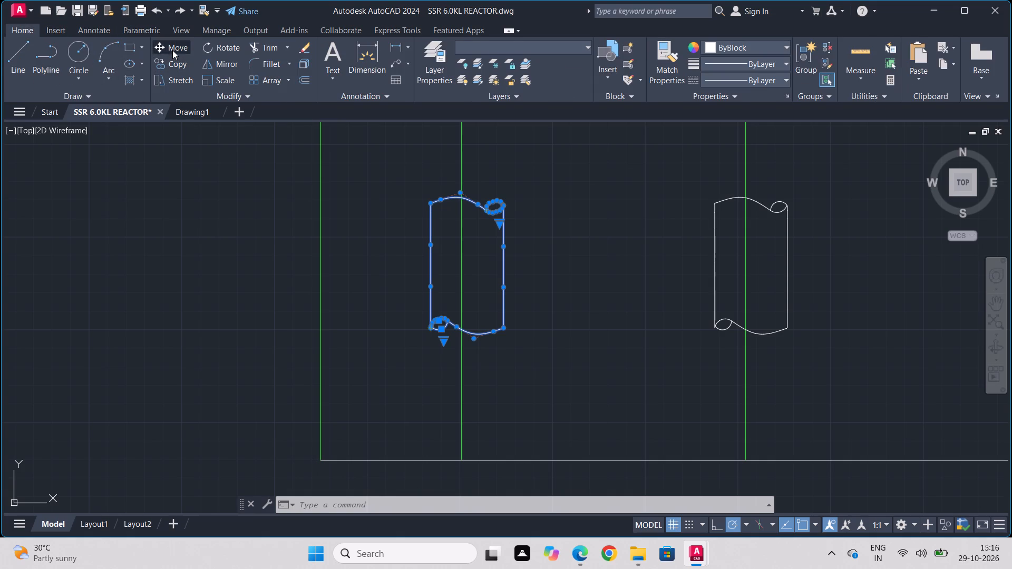
click(461, 202)
click(461, 129)
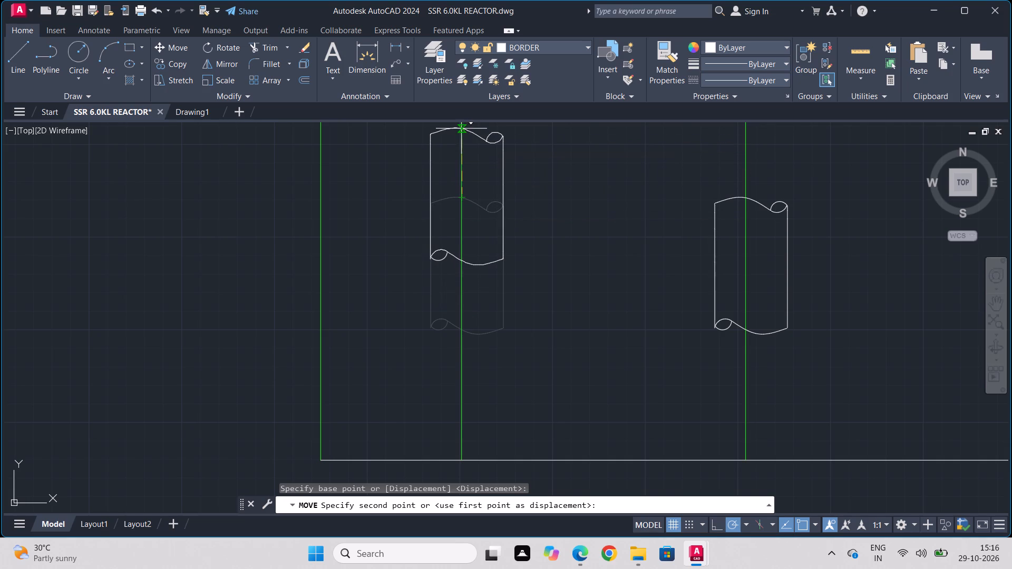
Delete the complete pipe symbol on the third green vertical line.
drag(733, 356, 724, 336)
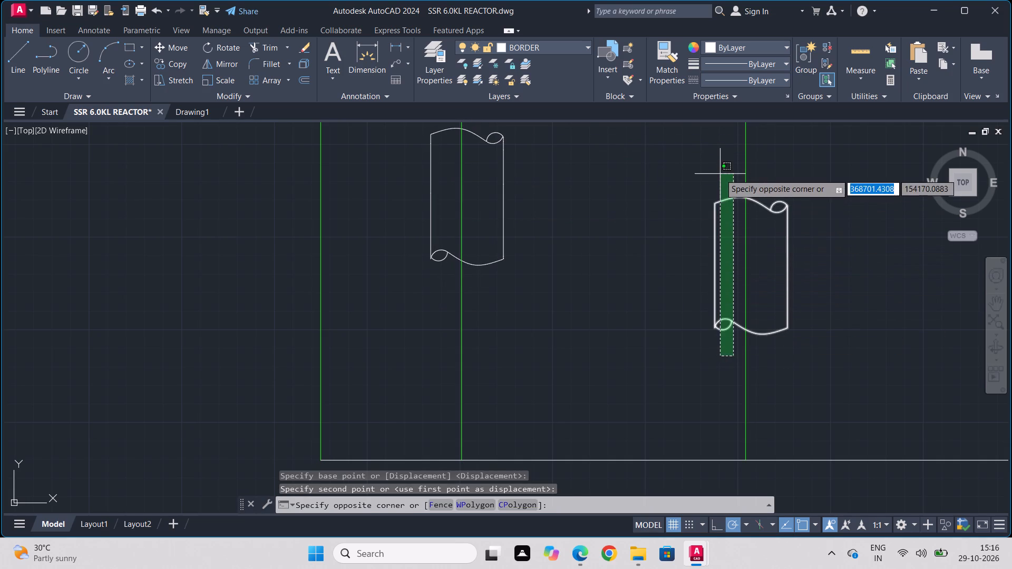
click(720, 173)
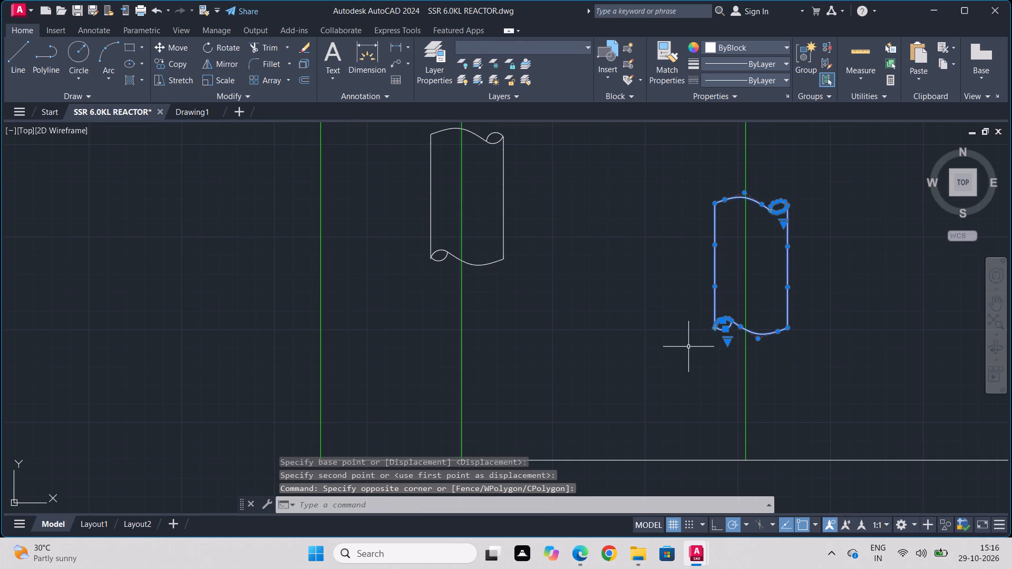
key(Delete)
Copy the complete pipe symbol from the second green vertical line onto the third and fourth at the same height.
scroll(488, 290, up, 1)
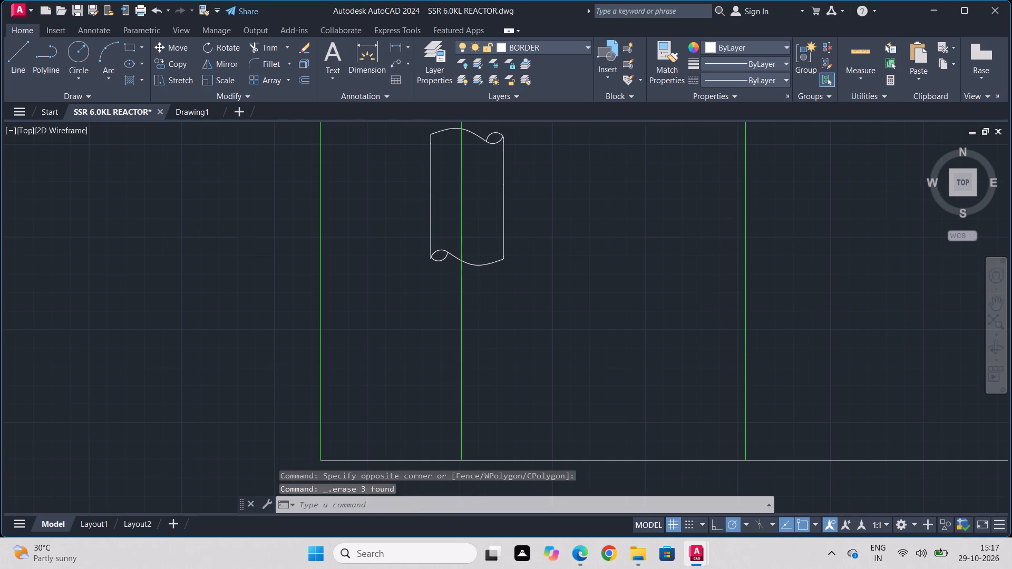
scroll(488, 290, down, 2)
drag(504, 172, 497, 244)
click(486, 325)
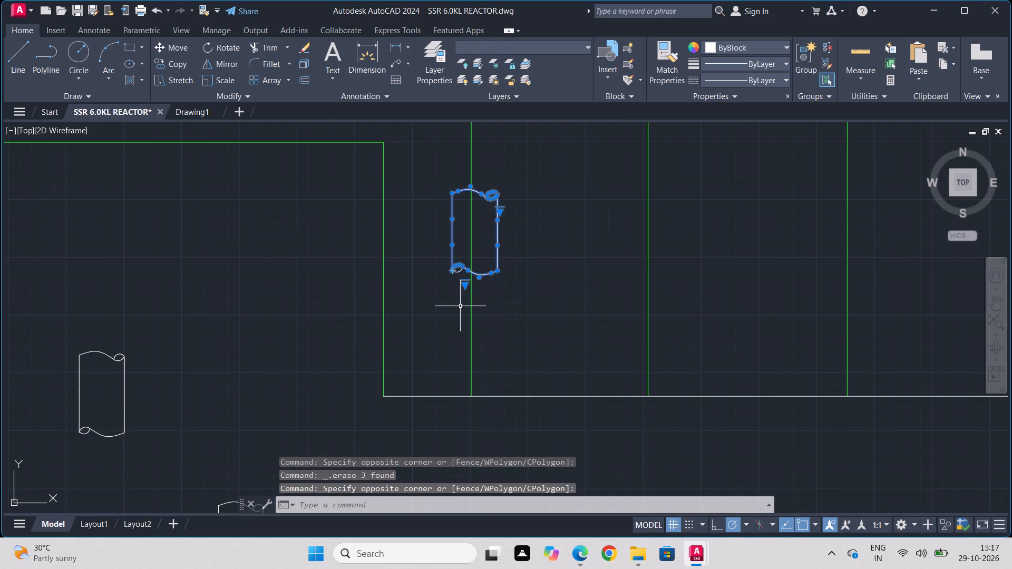
drag(457, 308, 456, 298)
click(450, 217)
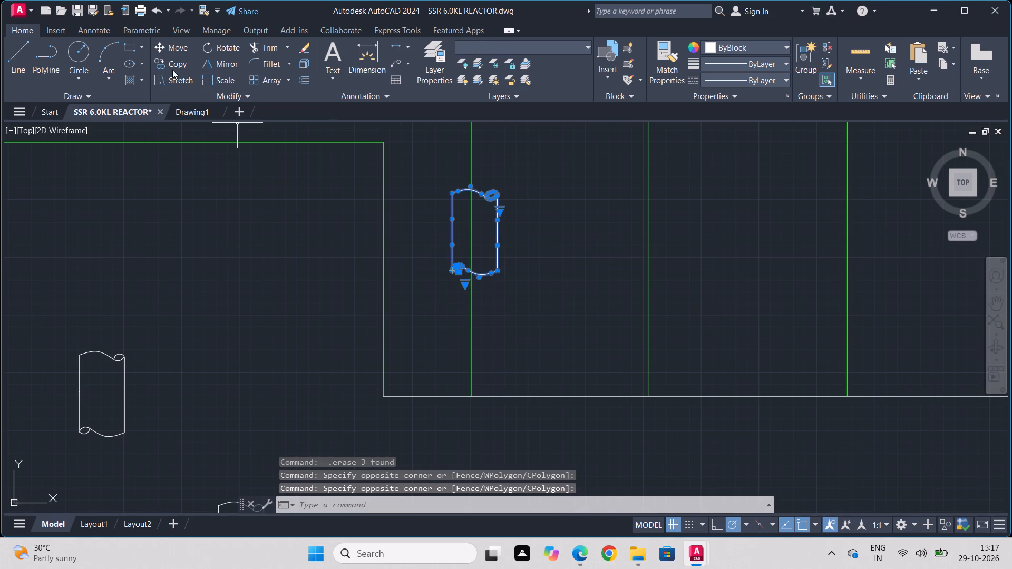
click(168, 60)
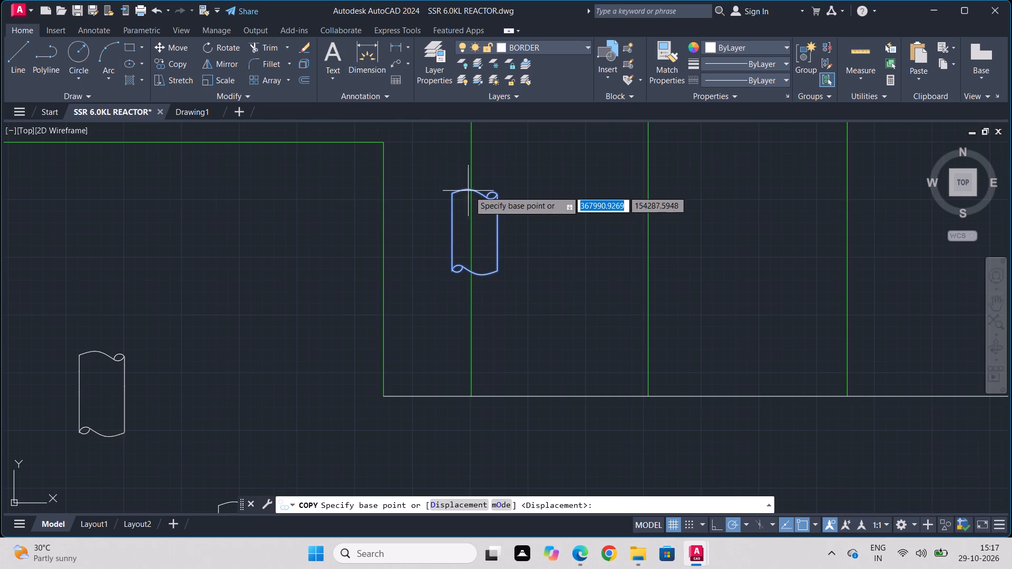
drag(470, 190, 476, 193)
click(648, 189)
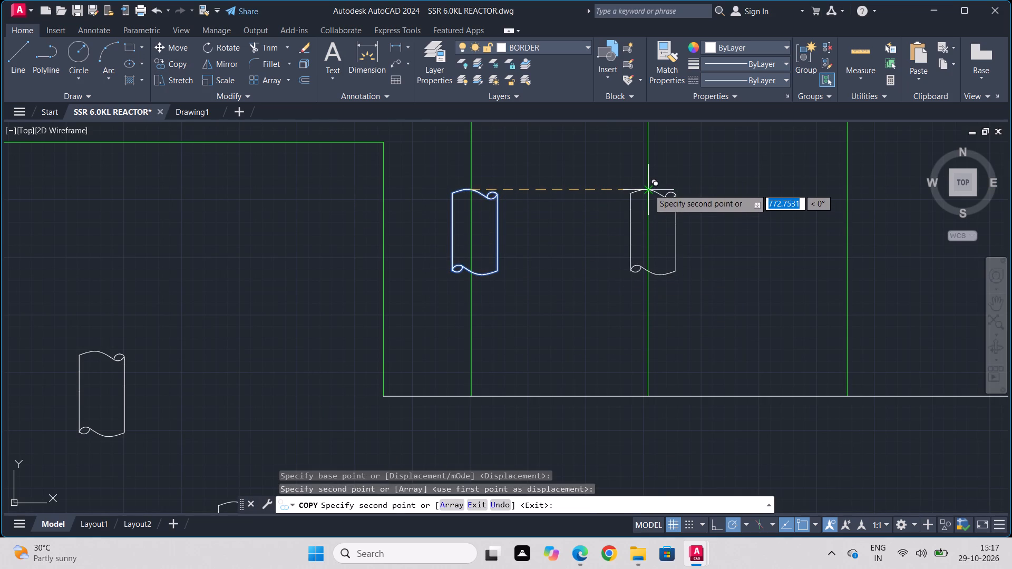
click(847, 193)
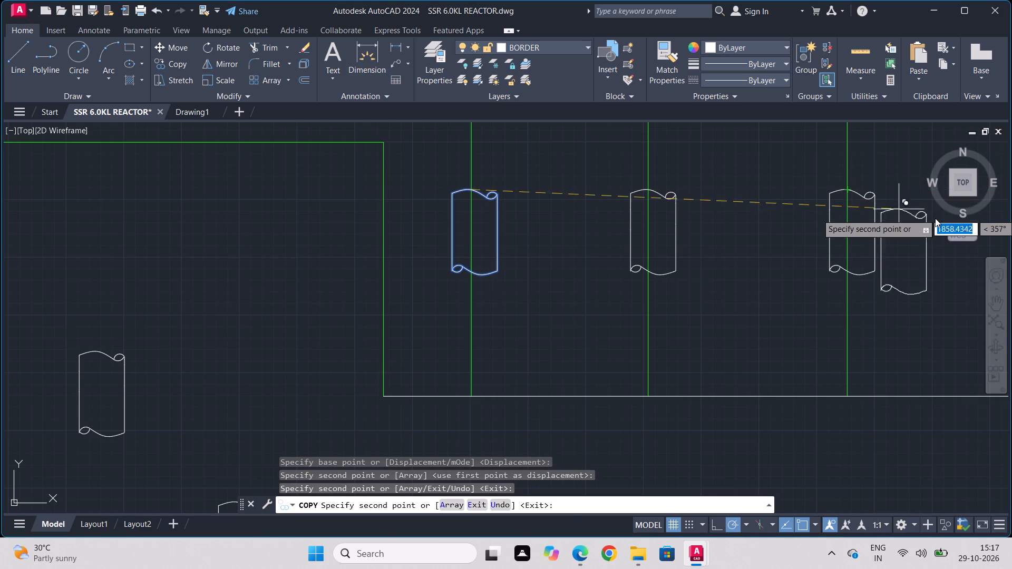
Place further copies of the pipe symbol level on the sixth, seventh, eighth and ninth green vertical lines.
middle_drag(901, 217, 377, 195)
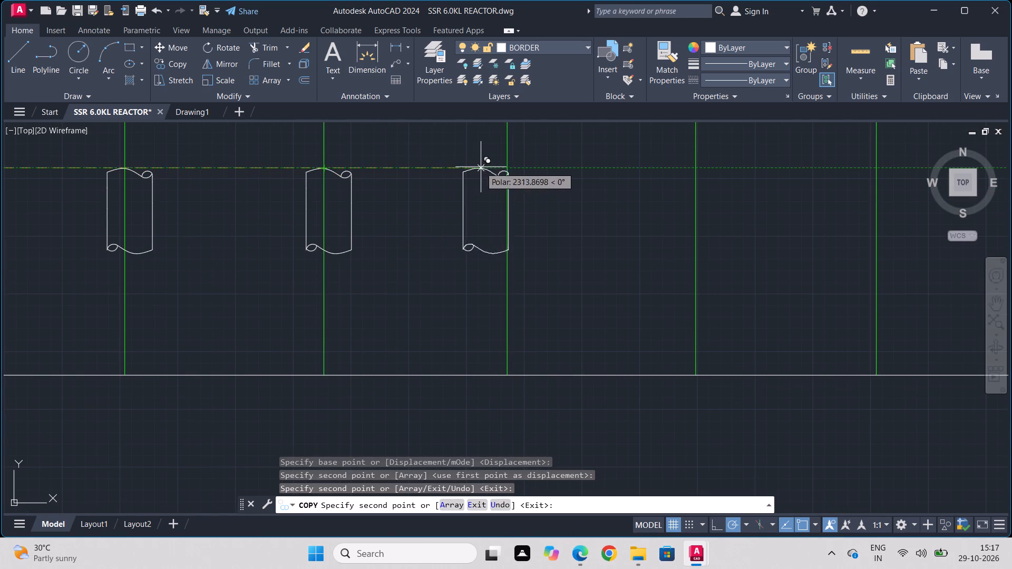
scroll(440, 181, down, 2)
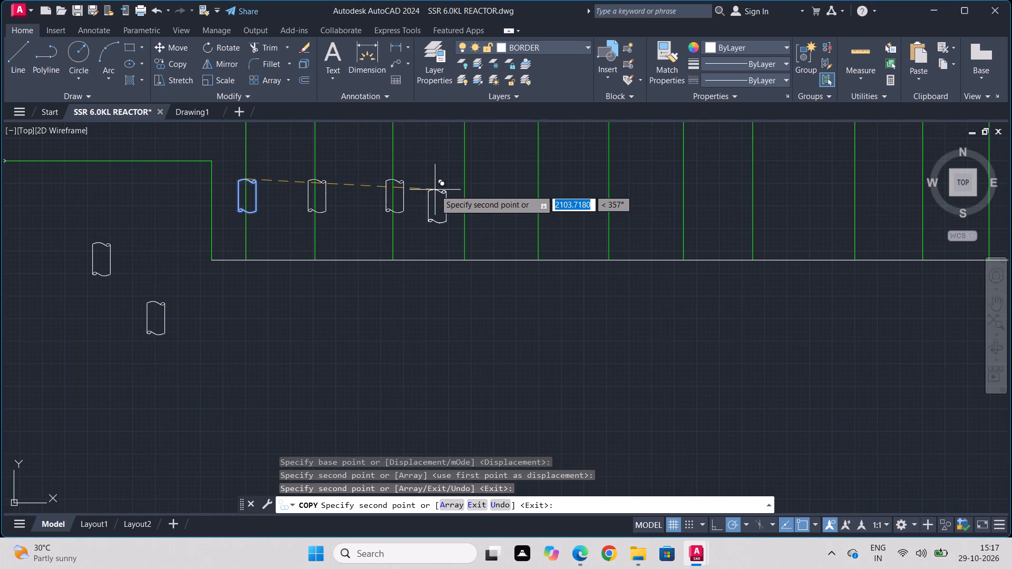
click(536, 180)
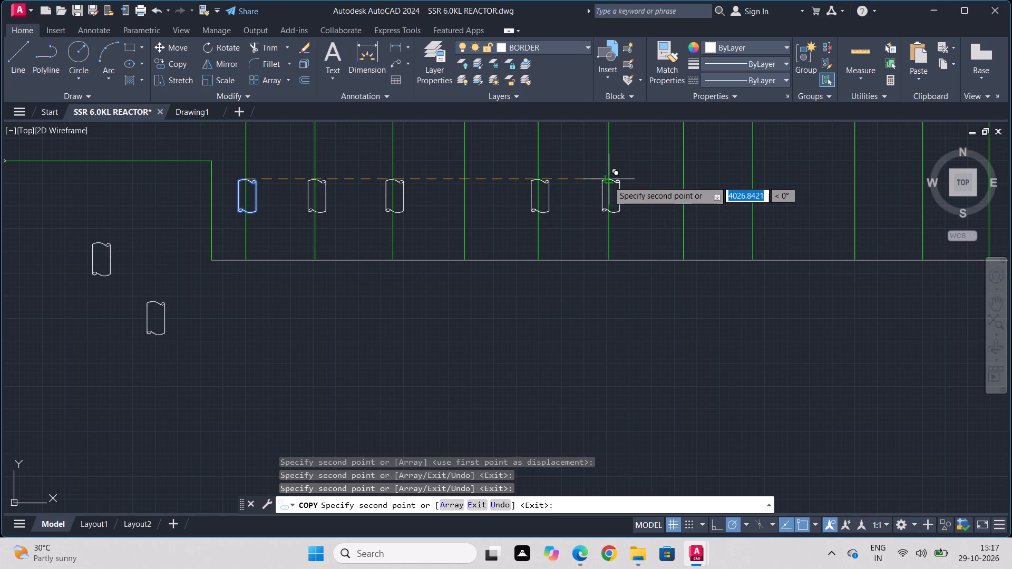
click(608, 181)
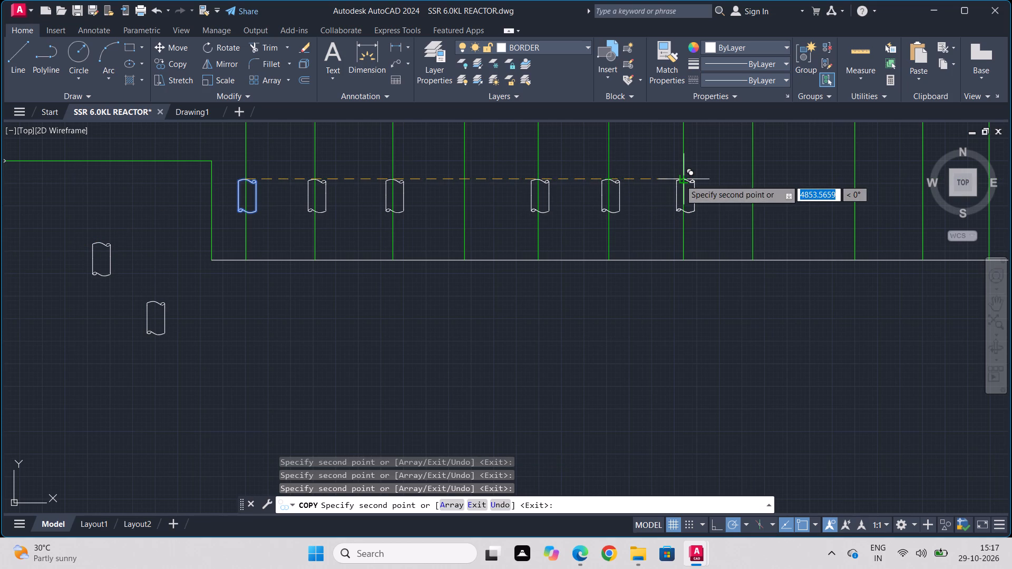
click(680, 180)
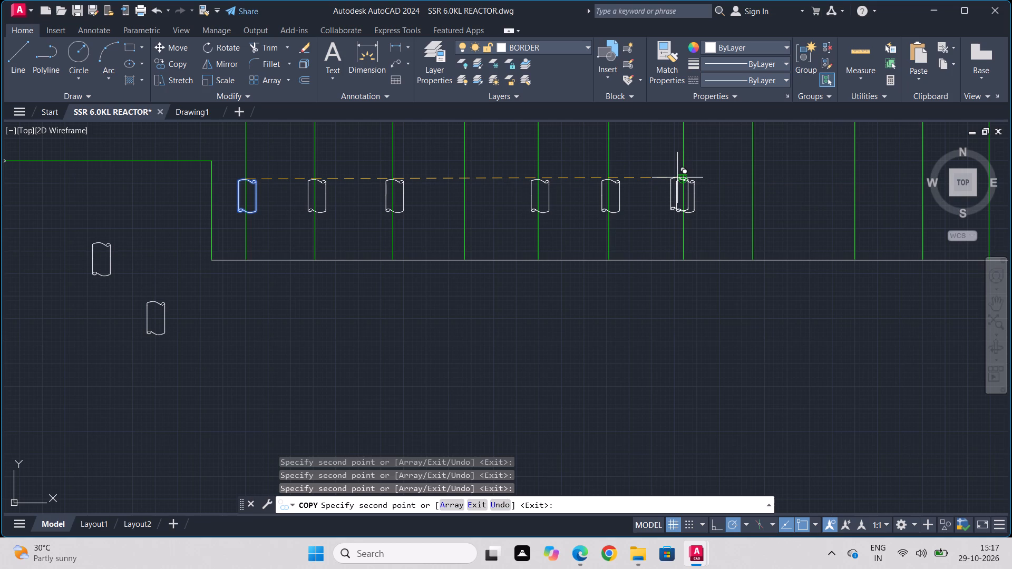
click(753, 181)
Place level copies of the pipe symbol on the tenth, eleventh and twelfth green vertical lines and end the Copy command.
click(852, 180)
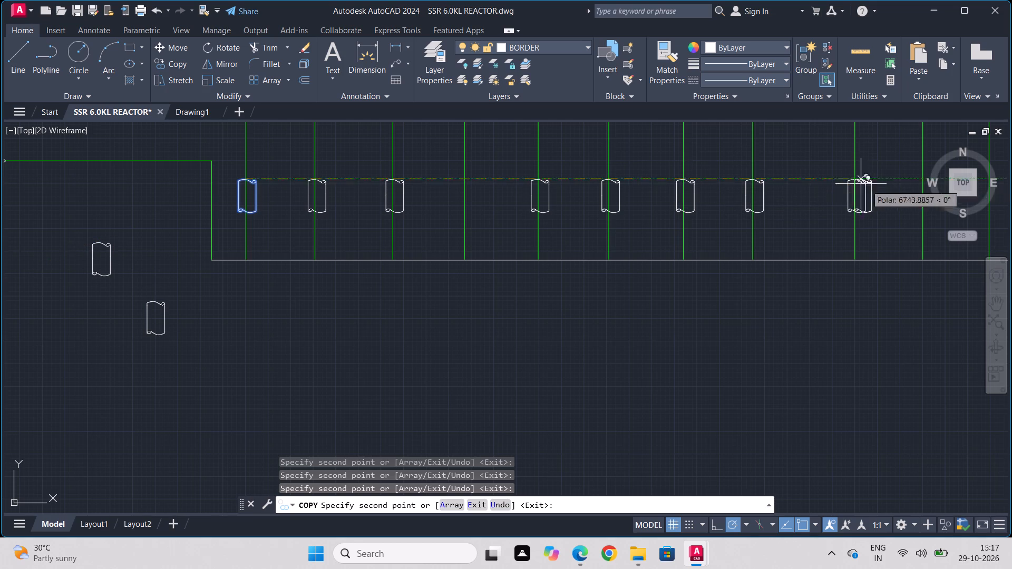
middle_drag(870, 186, 641, 198)
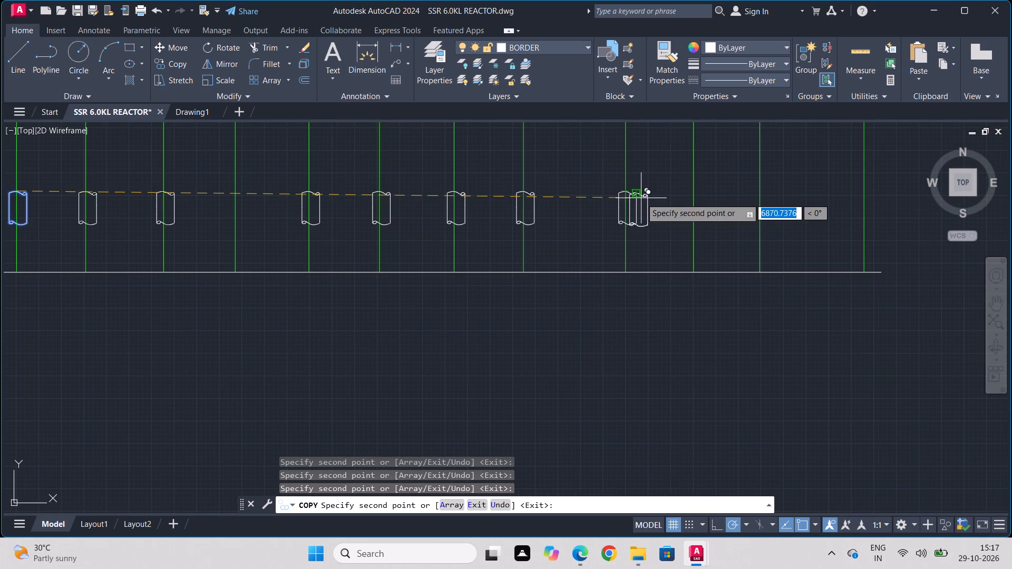
click(692, 191)
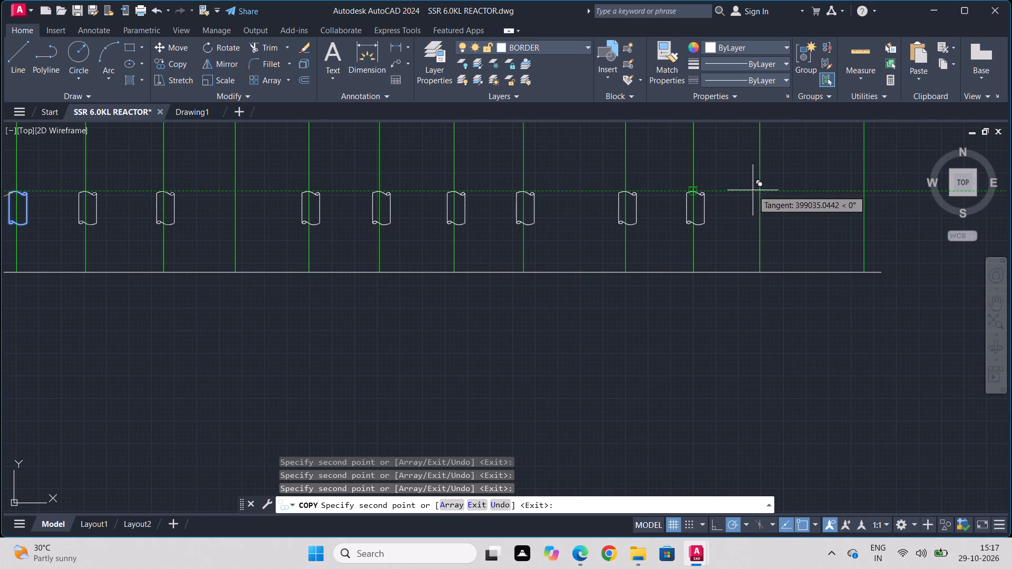
click(757, 194)
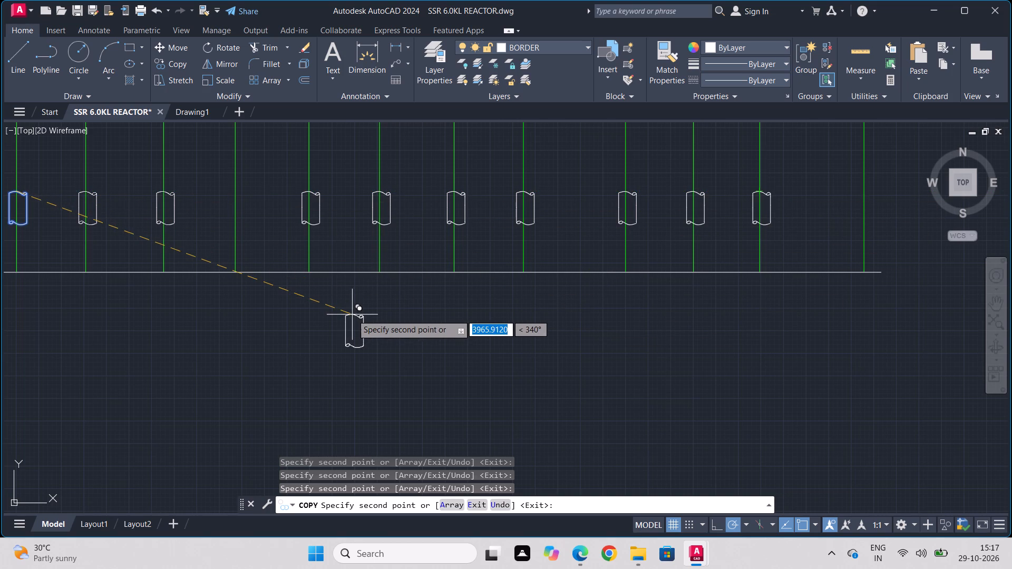
key(Escape)
Delete the body of the copied pipe symbol on the sixth green vertical line.
scroll(325, 194, up, 1)
drag(315, 174, 317, 202)
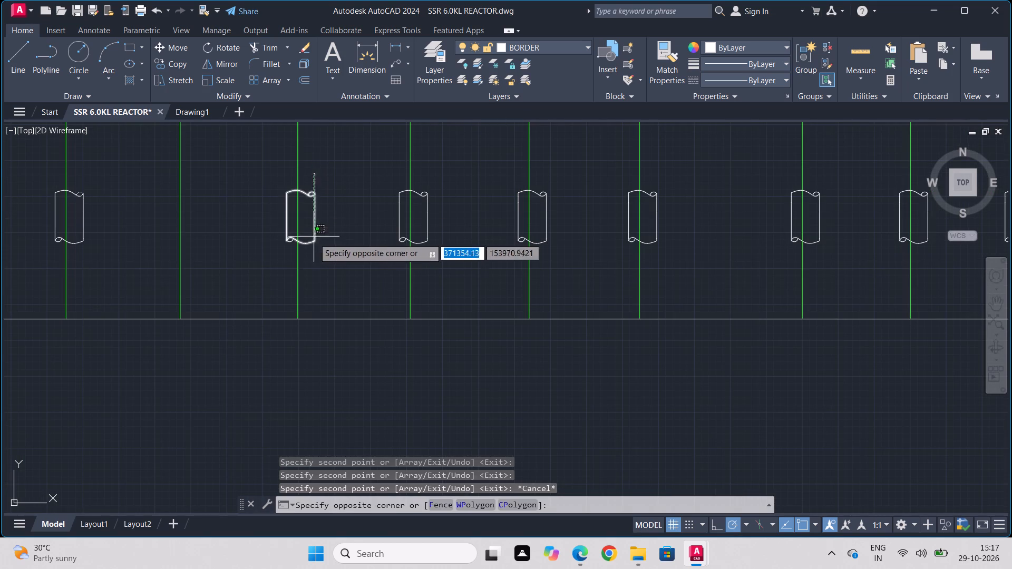
click(307, 264)
click(272, 263)
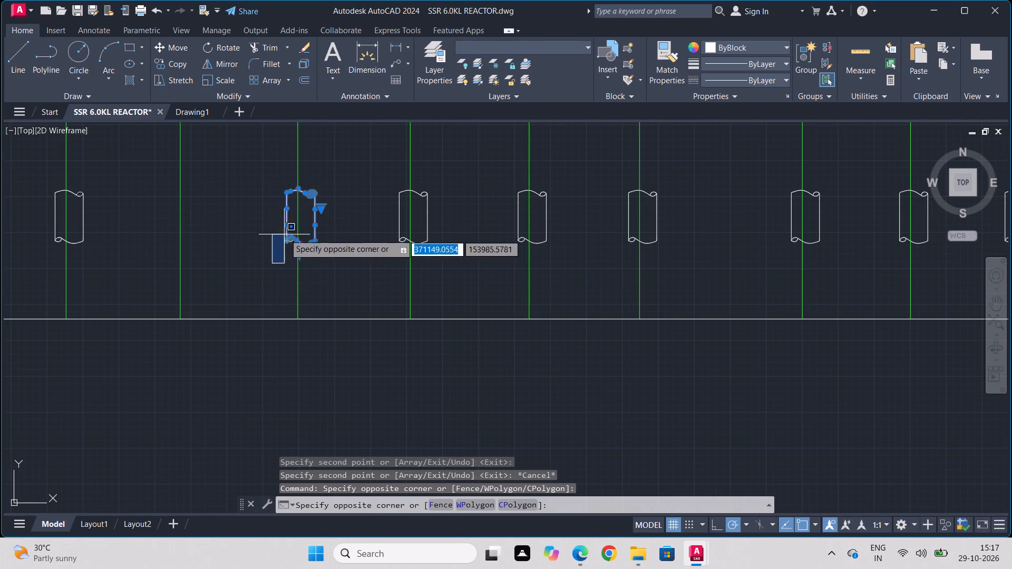
click(291, 220)
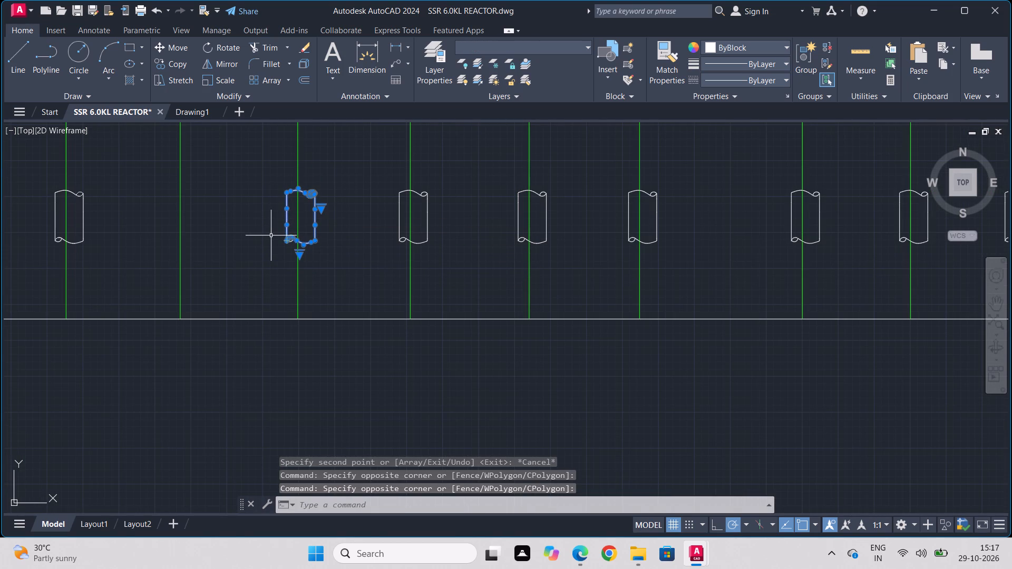
key(Delete)
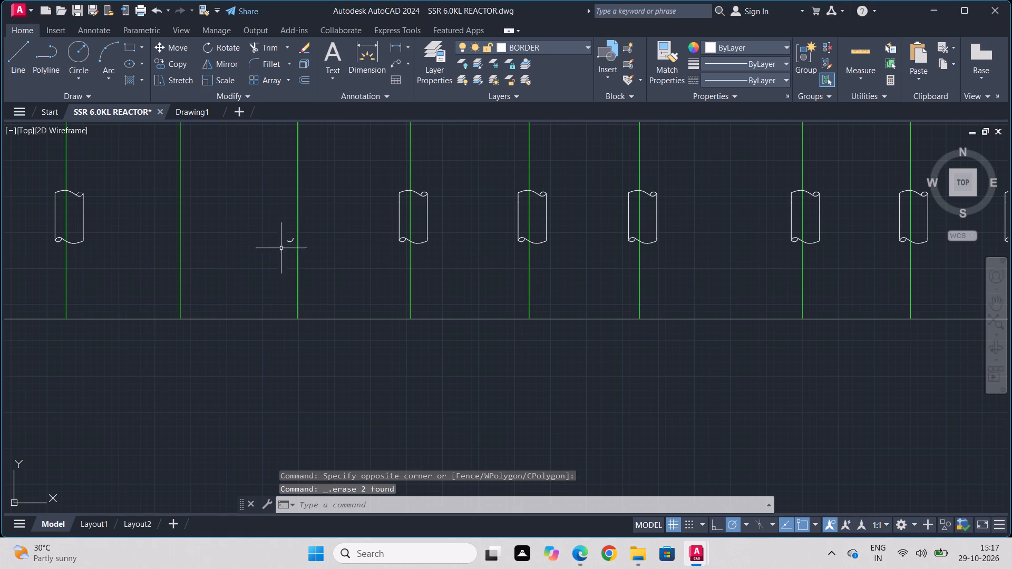
Delete the small leftover loop arc beside the sixth green vertical line.
scroll(281, 248, up, 1)
scroll(281, 248, down, 1)
scroll(281, 248, up, 2)
drag(285, 248, 296, 223)
click(301, 202)
drag(301, 202, 287, 249)
click(284, 257)
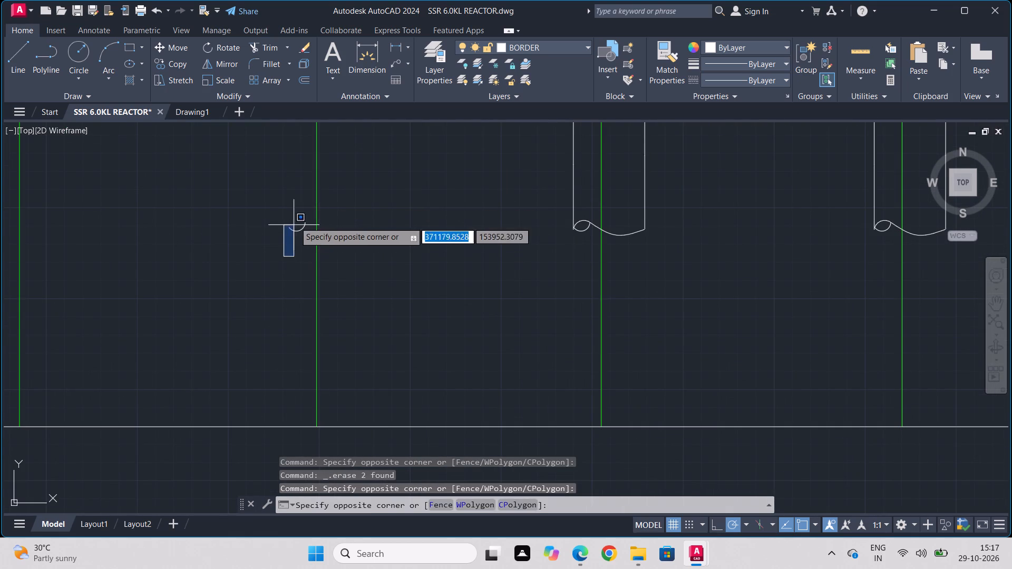
click(307, 204)
key(Delete)
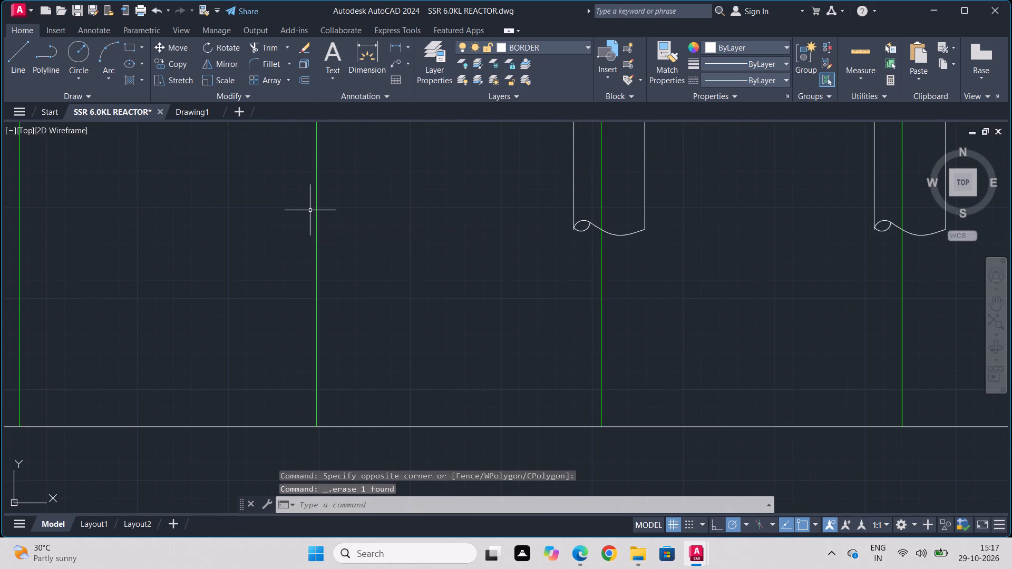
Trim away the part of the second green vertical line that runs inside its pipe symbol.
scroll(298, 226, down, 2)
middle_drag(132, 287, 597, 284)
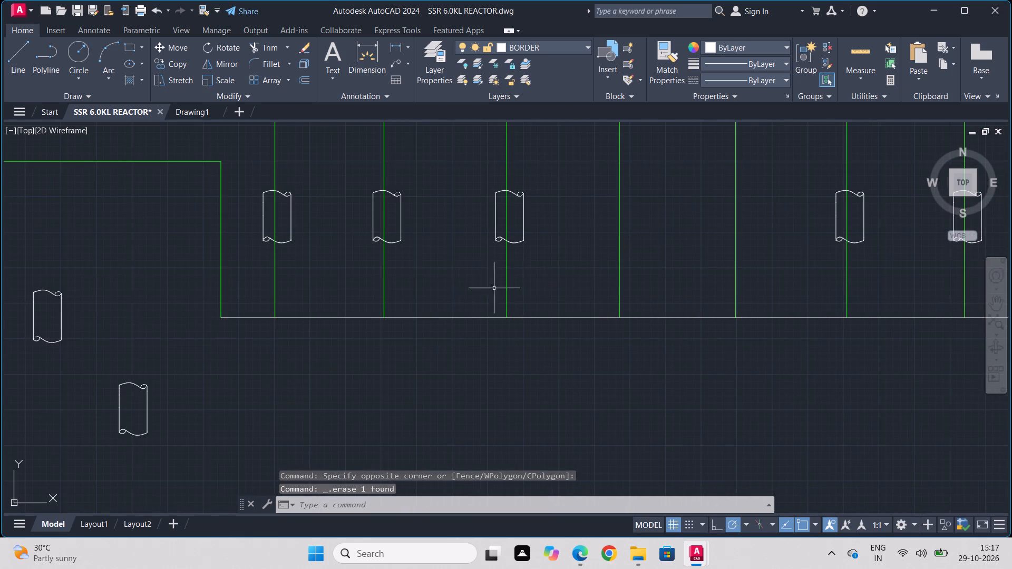
text(TR)
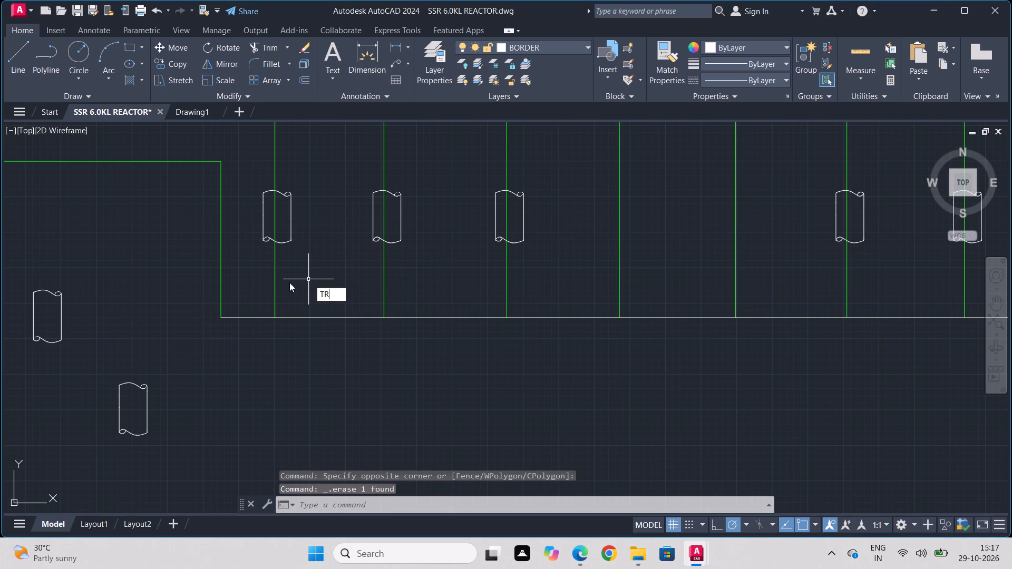
key(Return)
scroll(298, 233, up, 3)
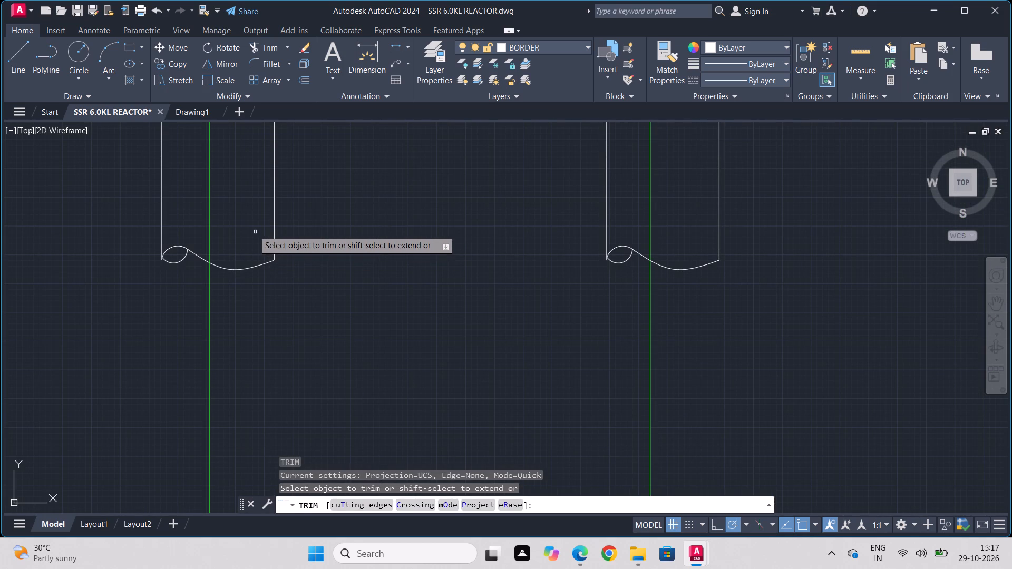
scroll(215, 215, down, 1)
scroll(215, 215, up, 4)
click(261, 181)
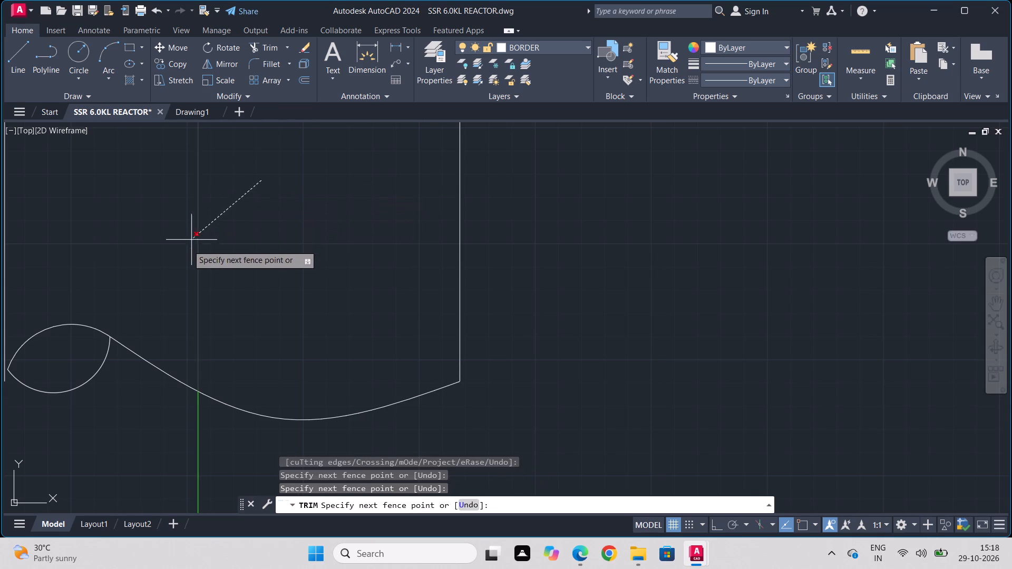
click(179, 263)
Trim away the part of the third green vertical line that runs inside its pipe symbol.
scroll(285, 290, down, 1)
middle_drag(253, 262, 491, 451)
scroll(501, 367, down, 2)
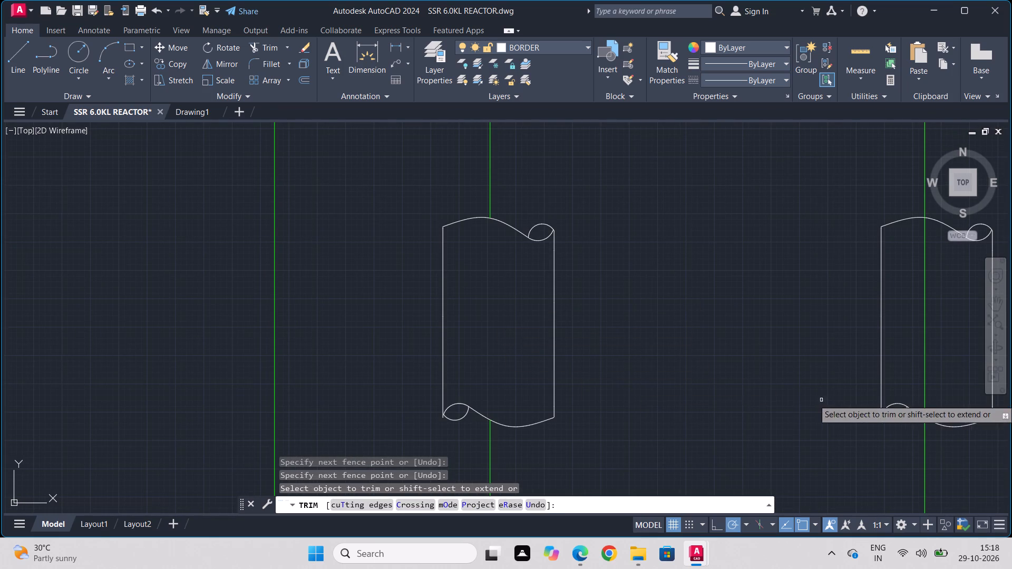
middle_drag(823, 399, 492, 401)
drag(612, 286, 572, 329)
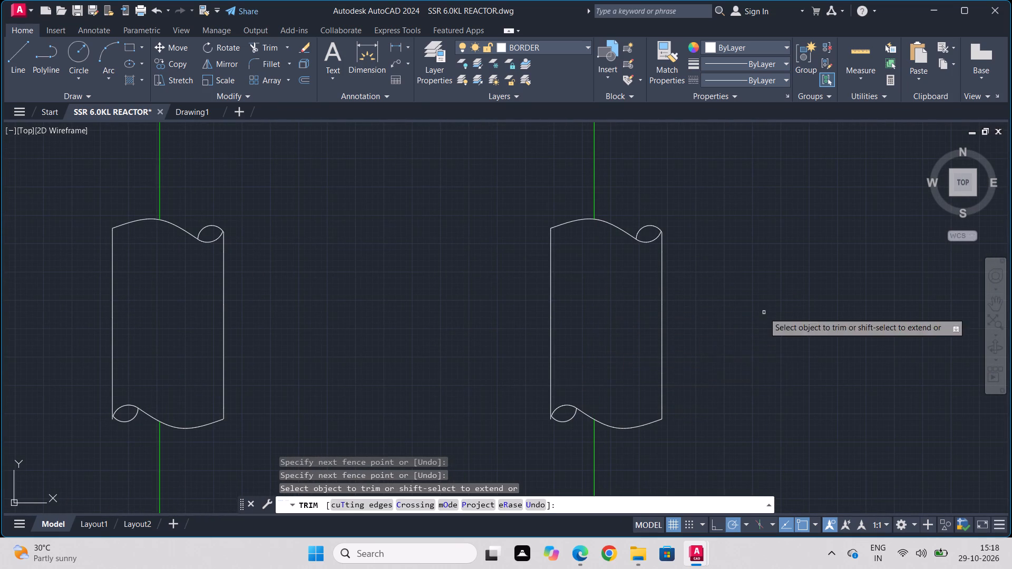
Trim away the parts of the fourth and seventh green vertical lines that run inside their pipe symbols.
scroll(764, 312, down, 1)
middle_drag(755, 352, 325, 350)
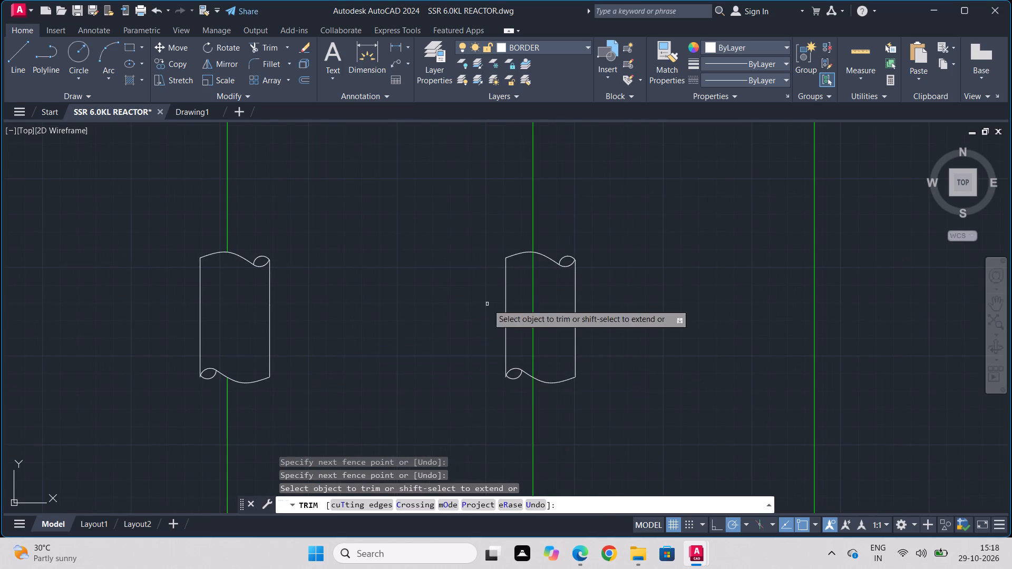
drag(553, 281, 528, 317)
scroll(737, 326, down, 3)
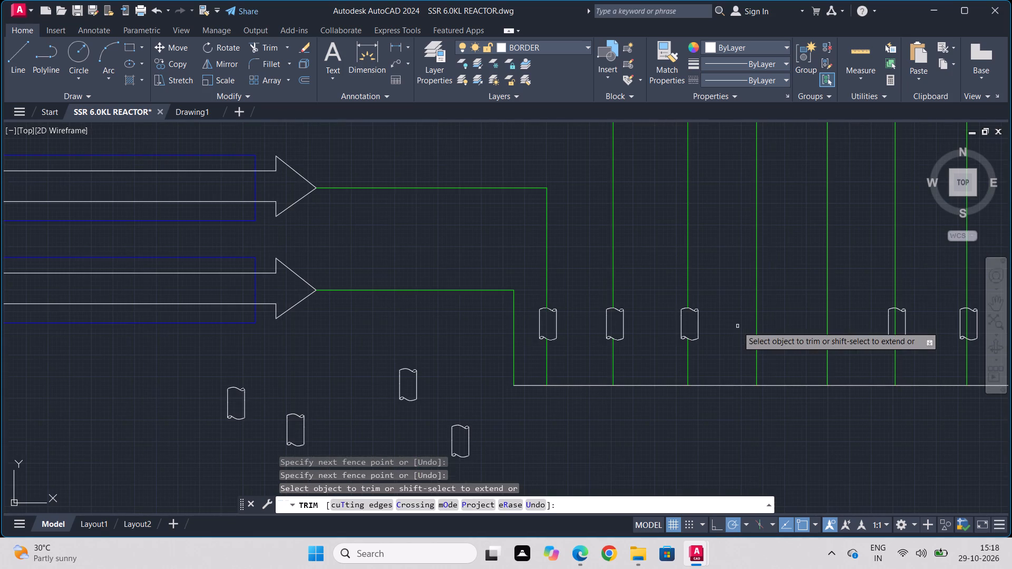
middle_drag(737, 326, 445, 323)
scroll(602, 334, up, 3)
drag(615, 283, 607, 287)
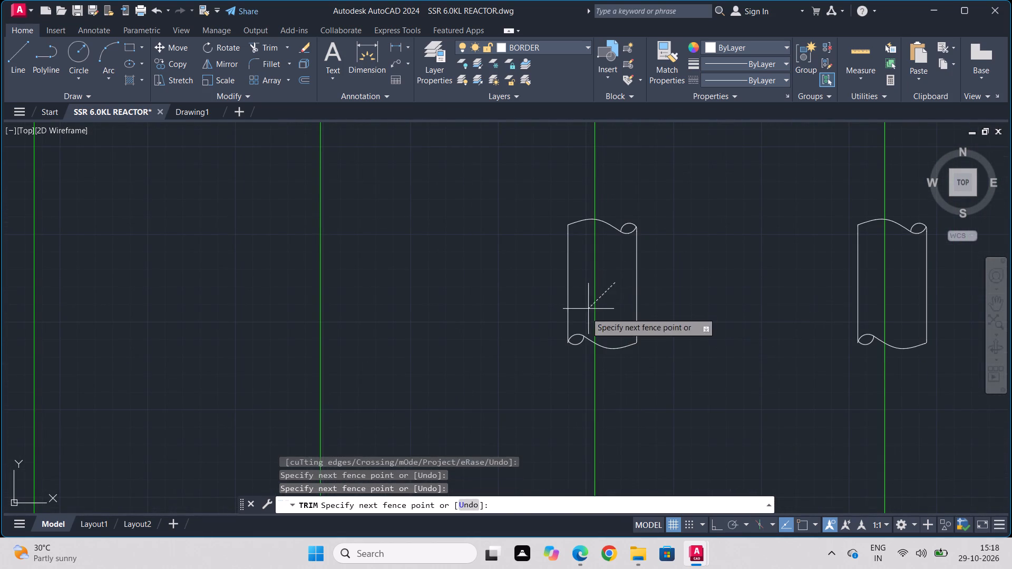
click(583, 319)
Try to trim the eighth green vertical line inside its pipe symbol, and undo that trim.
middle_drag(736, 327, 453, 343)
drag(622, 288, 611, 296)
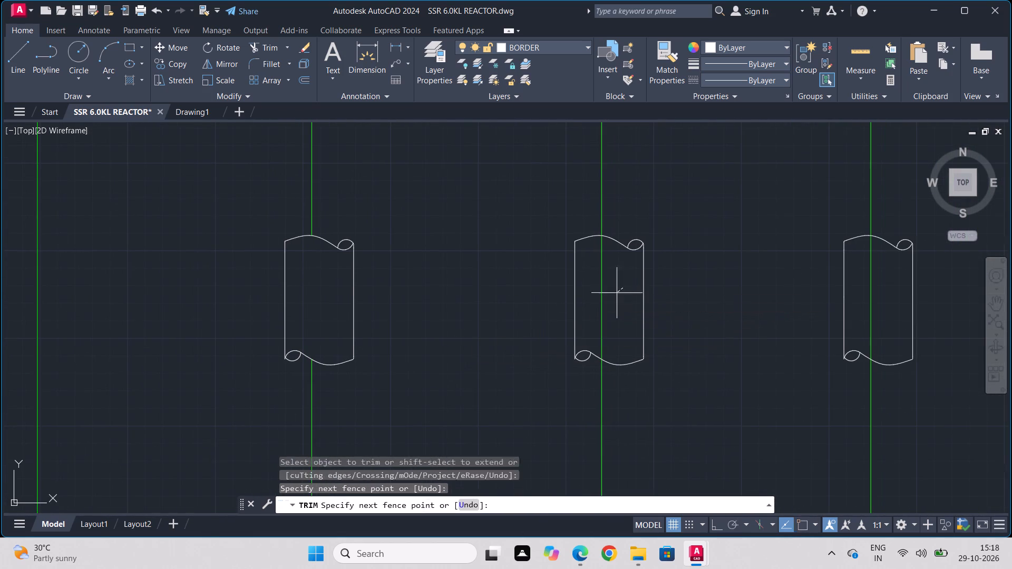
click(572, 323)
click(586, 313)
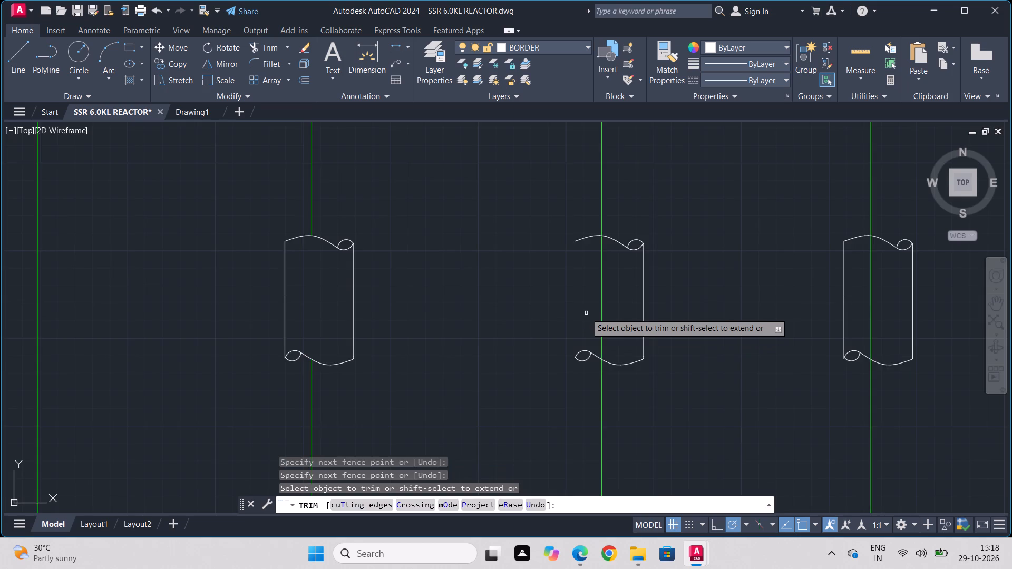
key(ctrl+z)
Trim away the parts of the eighth and ninth green vertical lines that run inside their pipe symbols.
scroll(752, 301, down, 1)
middle_drag(752, 301, 447, 312)
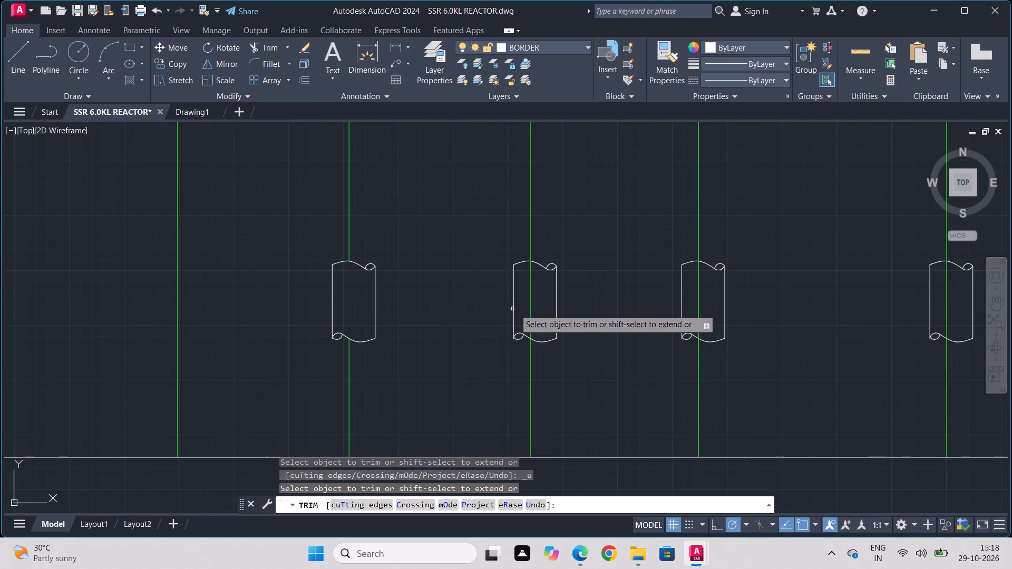
scroll(529, 314, up, 2)
drag(556, 292, 494, 333)
scroll(661, 347, down, 2)
middle_drag(667, 348, 457, 336)
scroll(586, 319, up, 3)
click(559, 290)
click(513, 341)
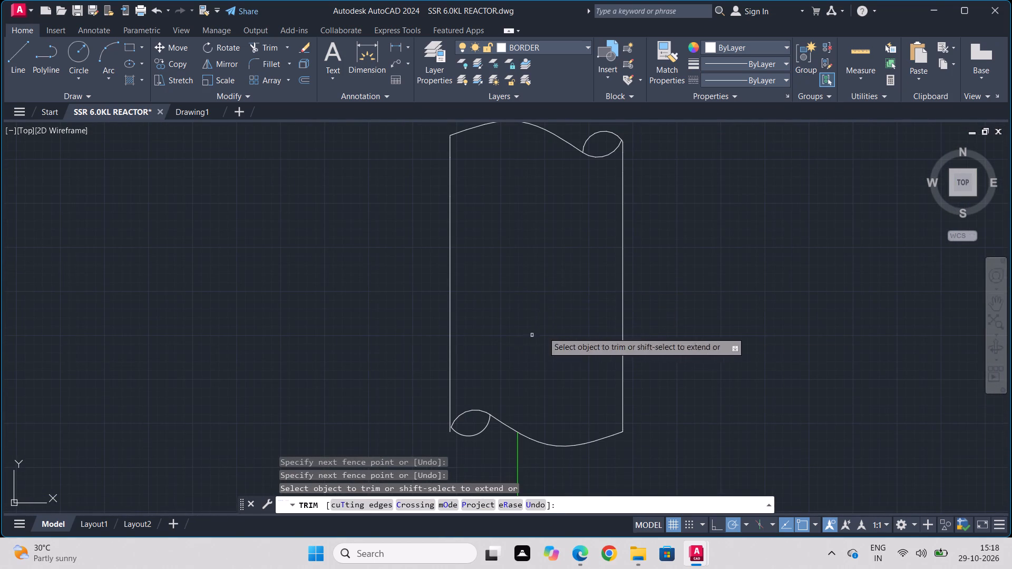
Trim away the parts of the tenth, eleventh and twelfth green vertical lines that run inside their pipe symbols.
scroll(747, 356, down, 2)
middle_drag(747, 356, 388, 353)
scroll(674, 347, up, 2)
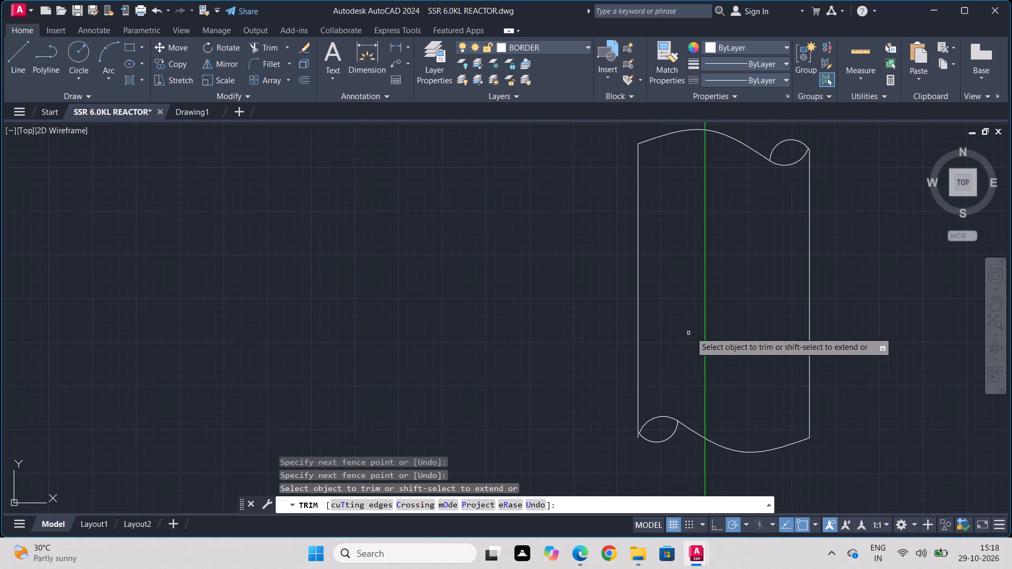
drag(726, 303, 674, 356)
scroll(786, 369, down, 2)
middle_drag(796, 372, 355, 355)
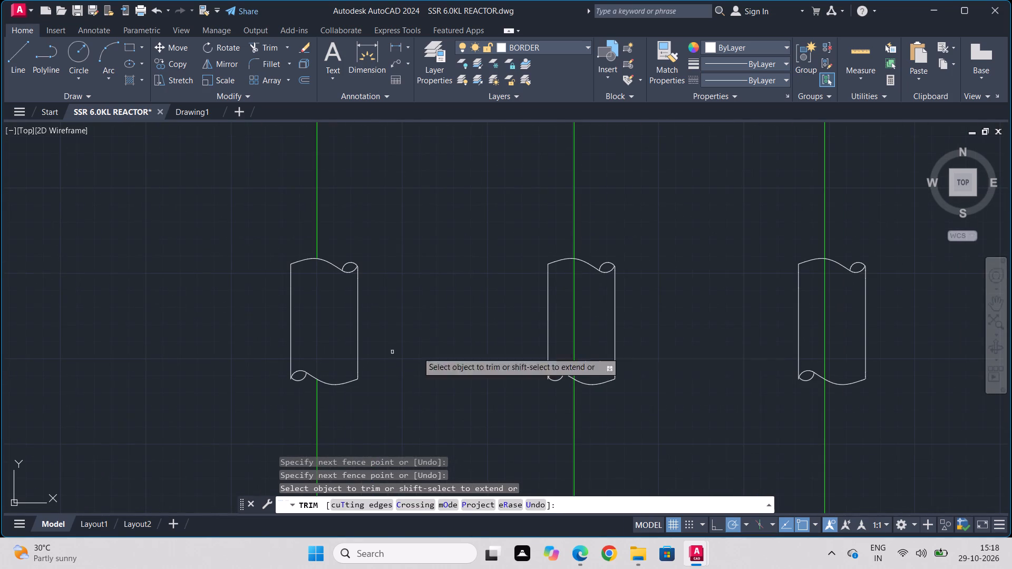
drag(595, 319, 559, 339)
scroll(777, 340, down, 1)
middle_drag(777, 340, 597, 380)
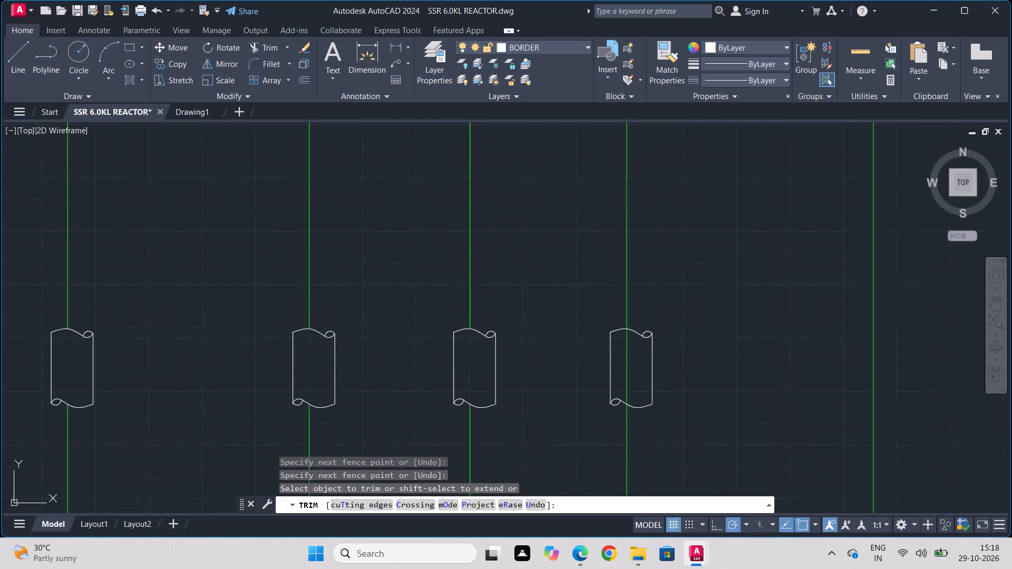
scroll(643, 381, up, 2)
drag(636, 357, 581, 384)
Trim away the white horizontal line that joins the lower ends of all the green vertical lines.
scroll(526, 404, down, 2)
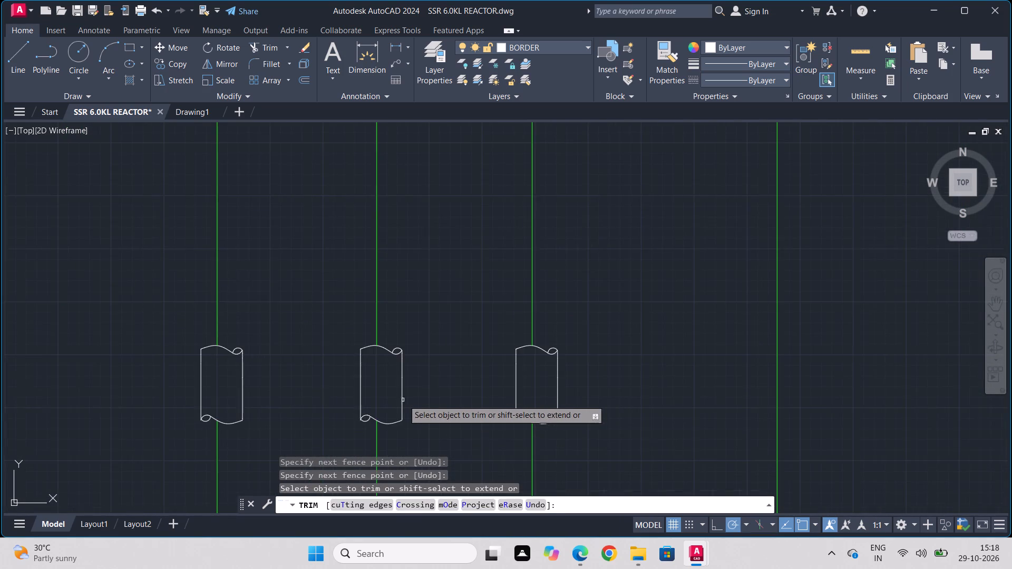
scroll(407, 401, down, 1)
middle_drag(413, 404, 746, 296)
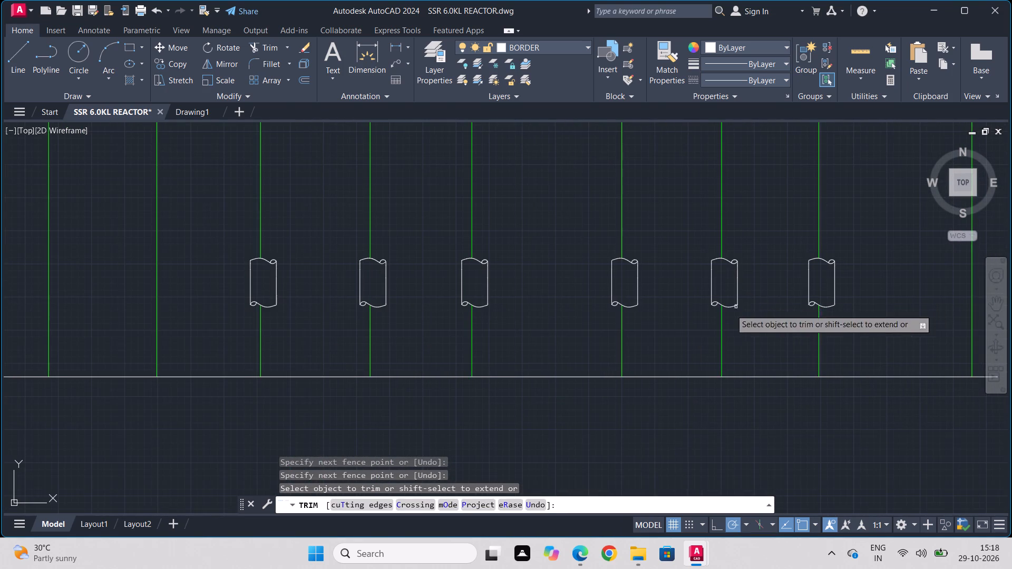
scroll(387, 344, down, 1)
middle_drag(416, 331, 457, 320)
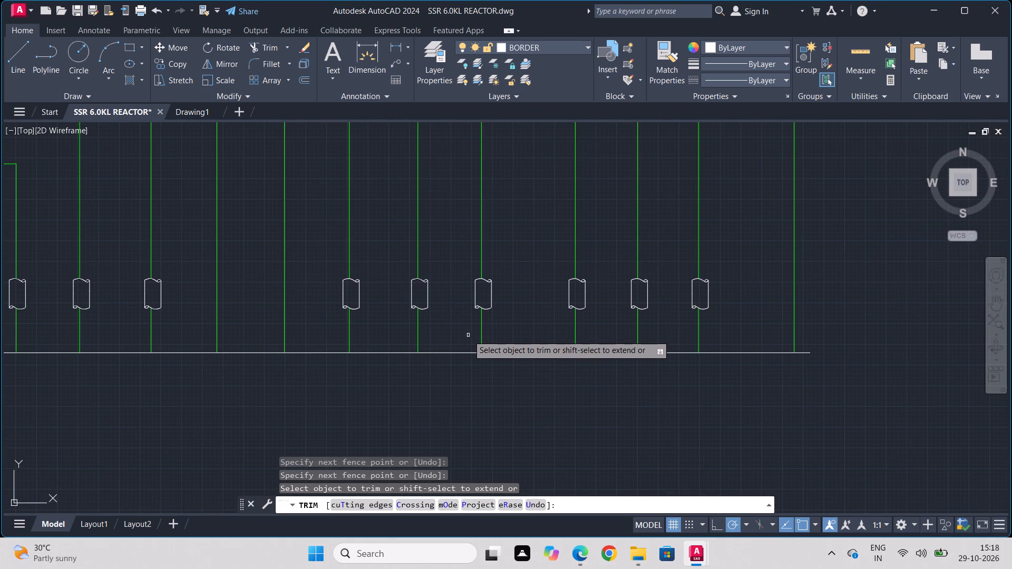
scroll(254, 389, down, 1)
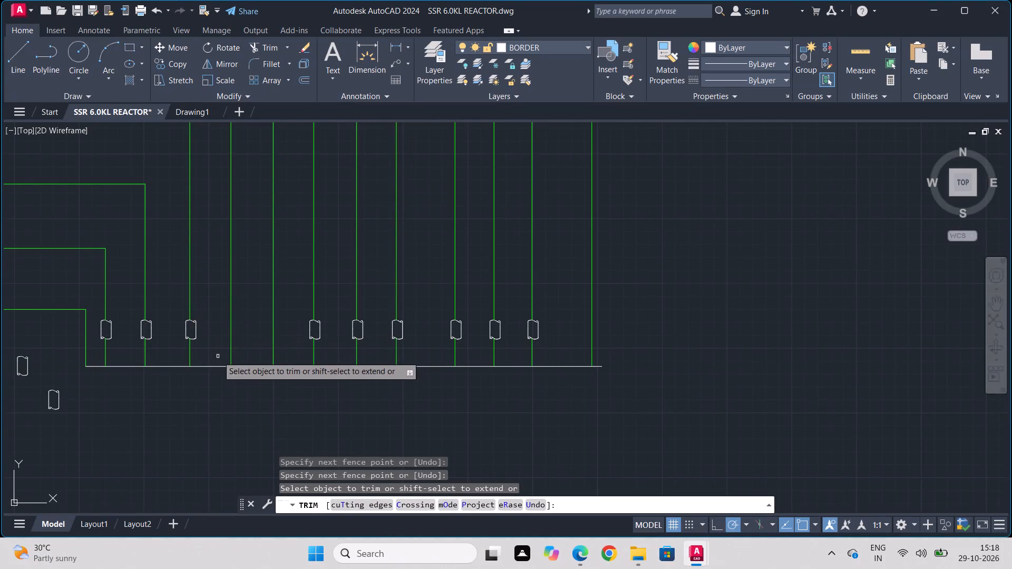
scroll(186, 401, up, 1)
middle_click(452, 390)
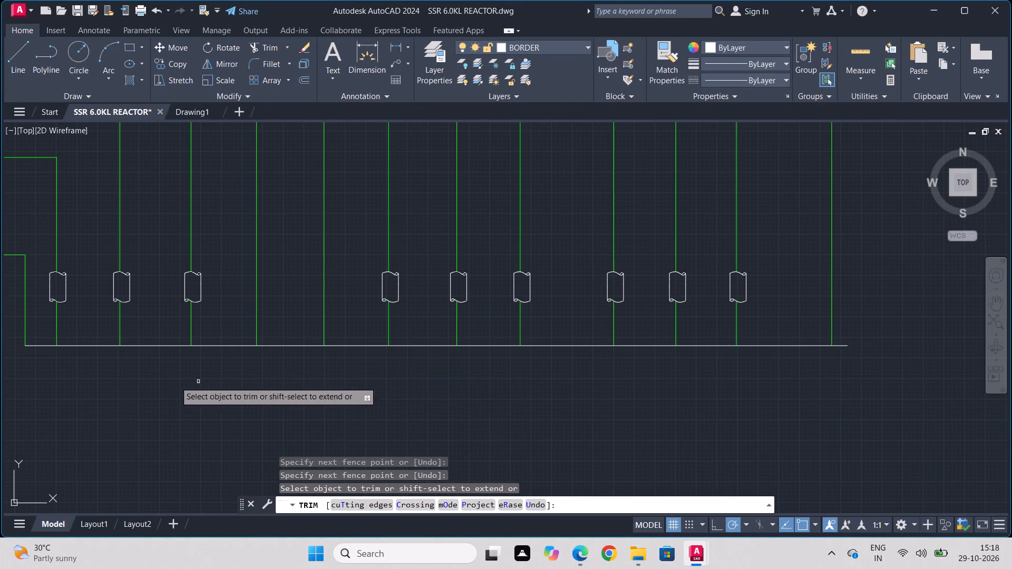
middle_drag(159, 382, 716, 319)
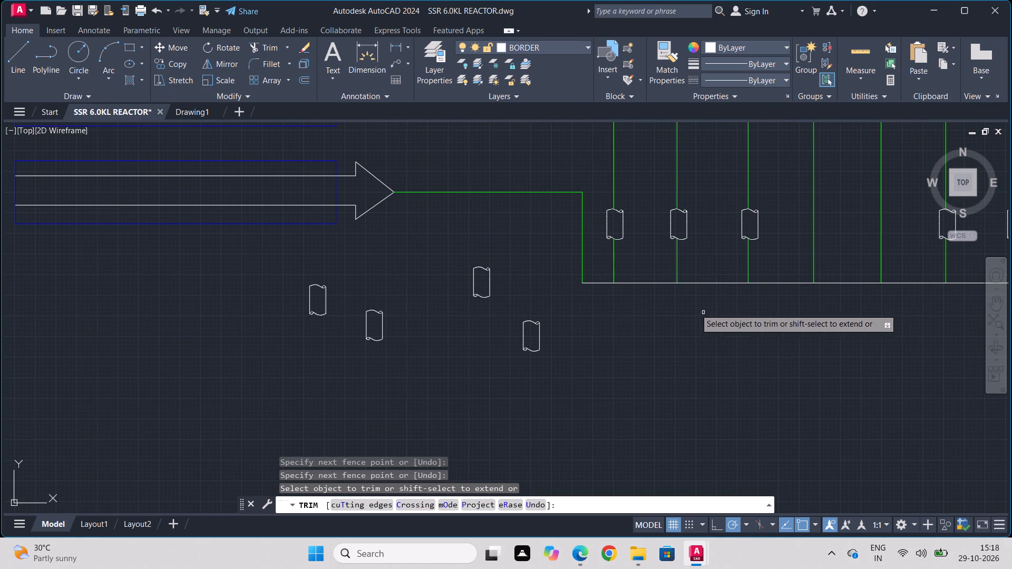
scroll(597, 282, up, 2)
drag(585, 244, 586, 375)
drag(696, 217, 859, 266)
middle_drag(895, 307, 293, 351)
drag(427, 388, 612, 424)
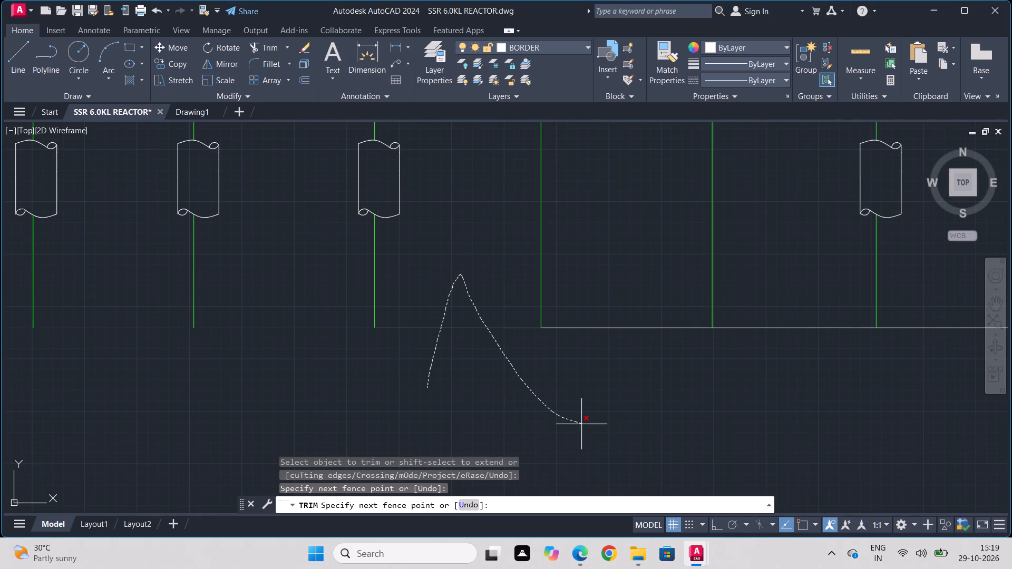
drag(612, 424, 926, 312)
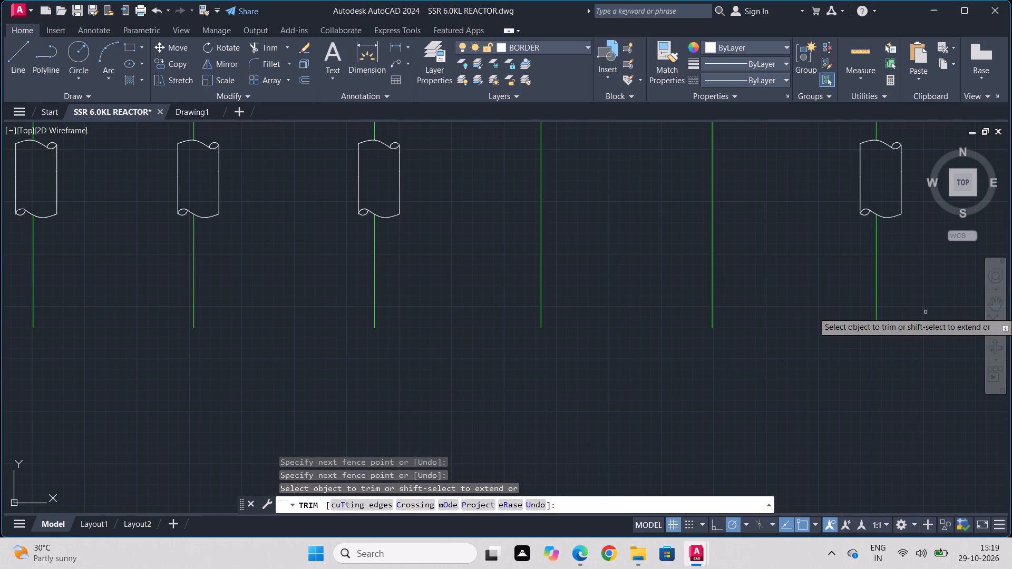
Make VALVE the current layer.
middle_drag(926, 312, 190, 326)
scroll(209, 329, down, 1)
middle_drag(209, 329, 209, 329)
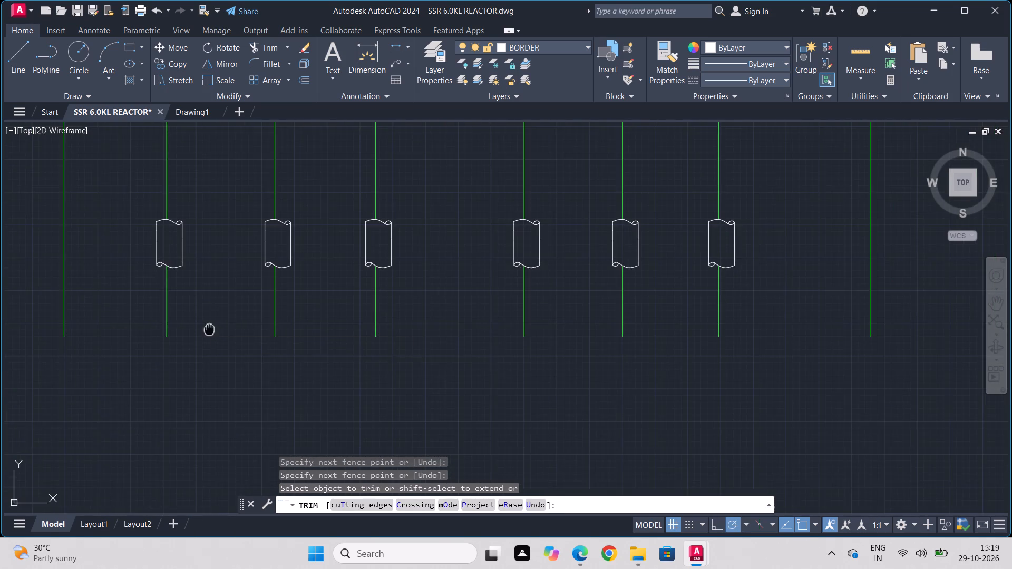
middle_drag(209, 329, 715, 328)
scroll(715, 328, down, 1)
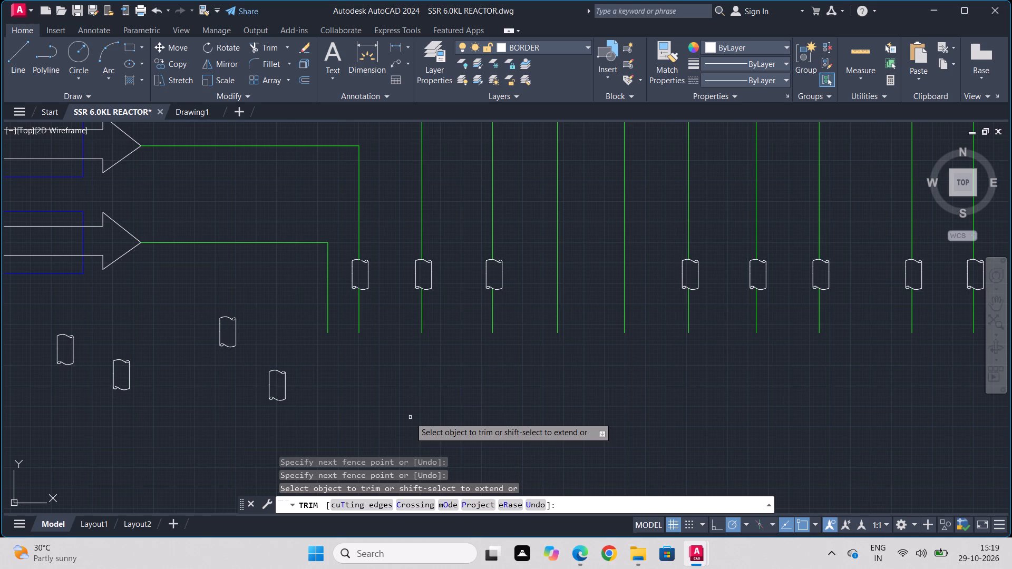
click(444, 57)
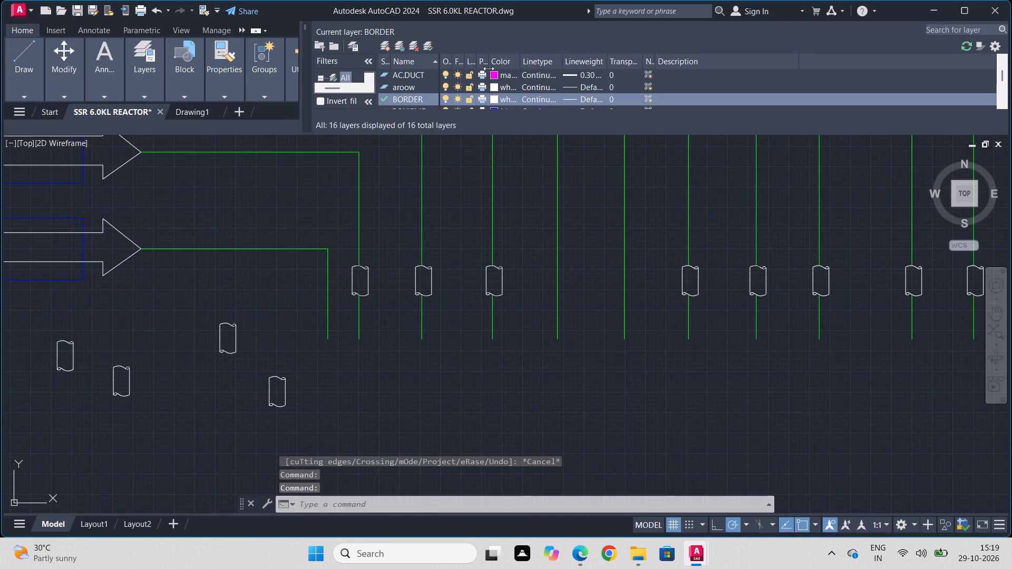
scroll(489, 70, down, 1)
scroll(488, 71, up, 1)
scroll(478, 81, down, 4)
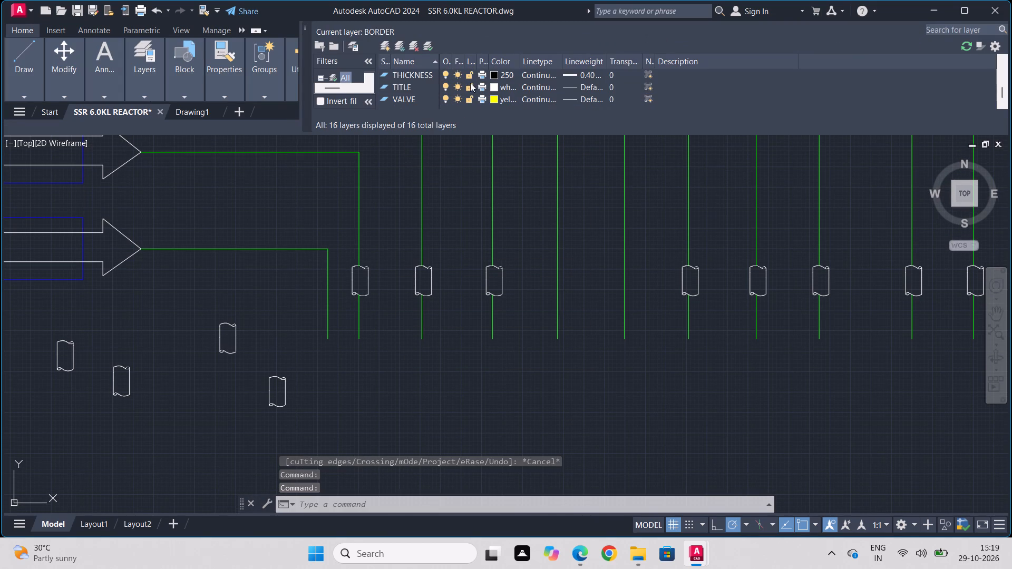
double_click(379, 98)
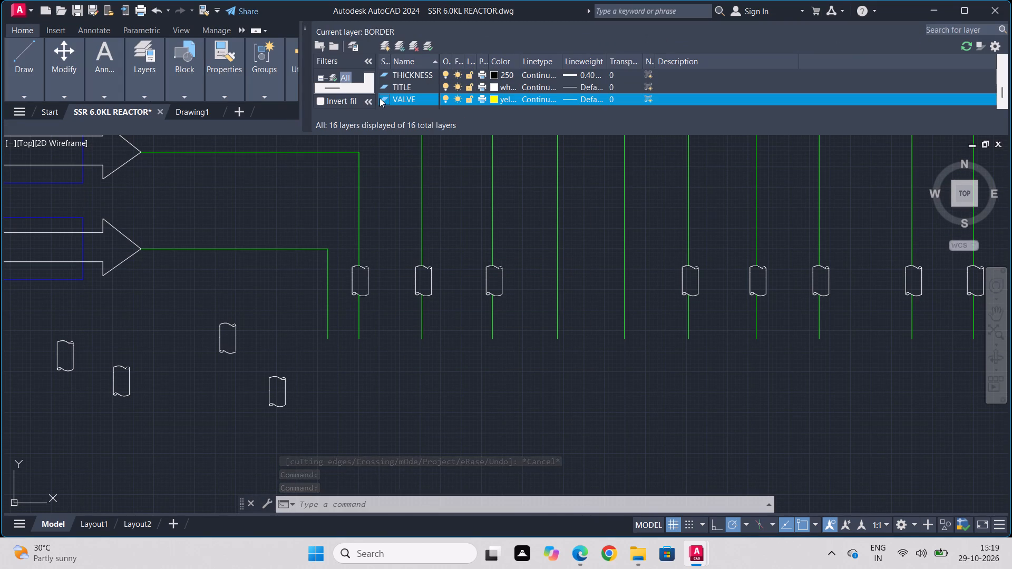
click(305, 29)
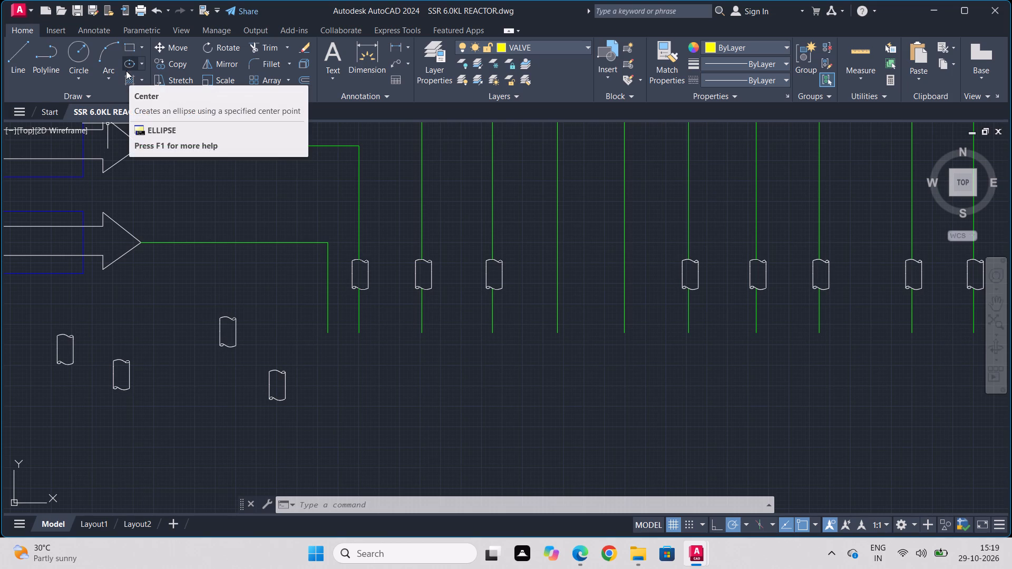
Start the Rectangle command to draw on the VALVE layer.
click(129, 51)
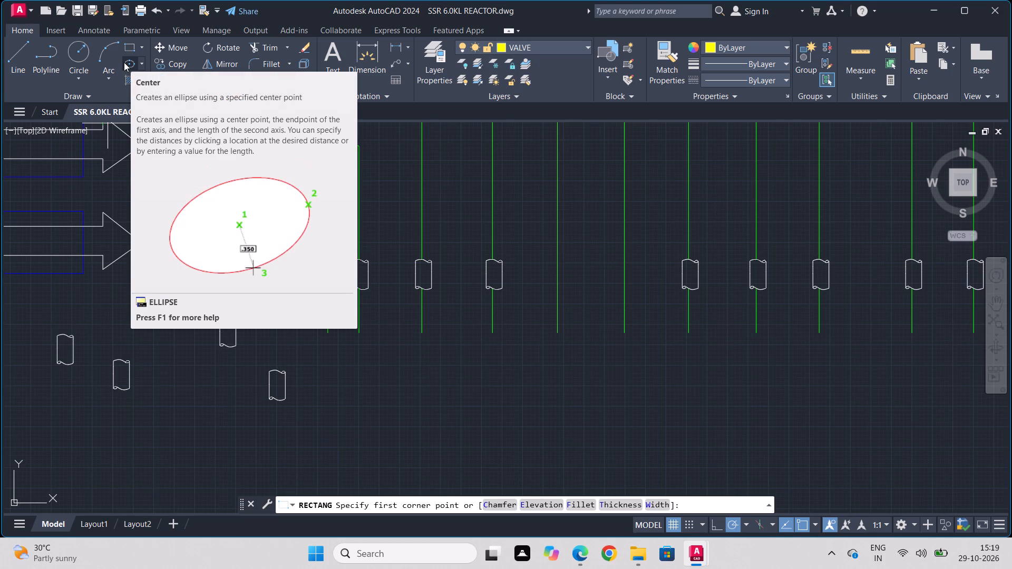
click(128, 53)
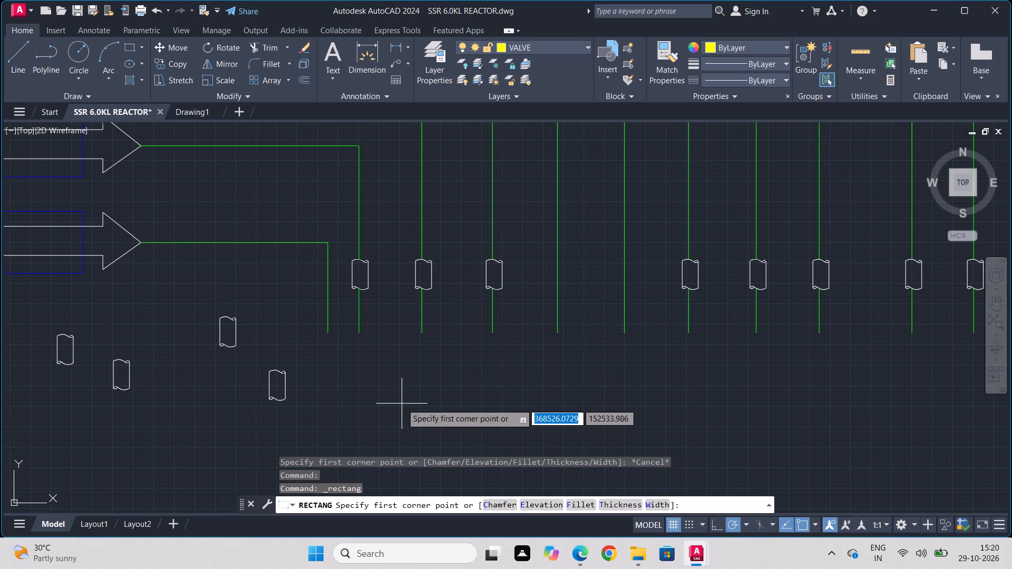
click(520, 551)
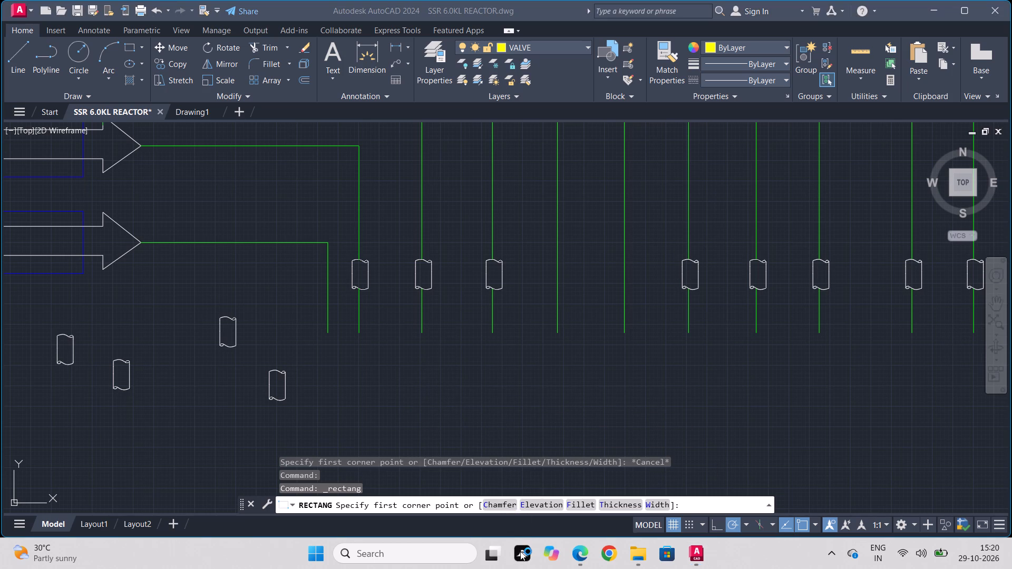
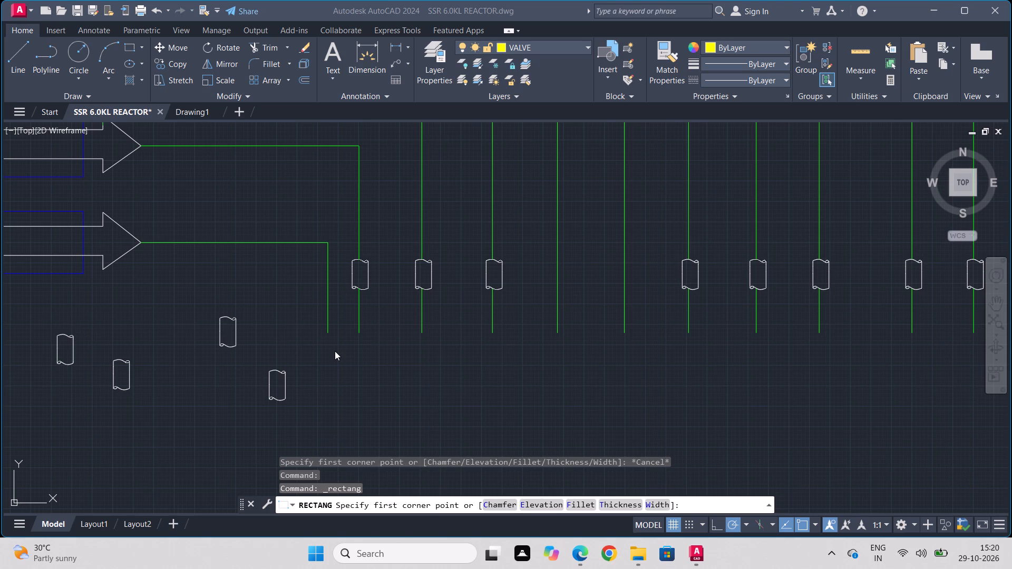
Draw a tall, narrow rectangle on the VALVE layer in the empty area between the loose pipe symbols.
click(133, 51)
middle_drag(310, 362, 458, 254)
middle_drag(354, 331, 453, 261)
scroll(384, 239, up, 1)
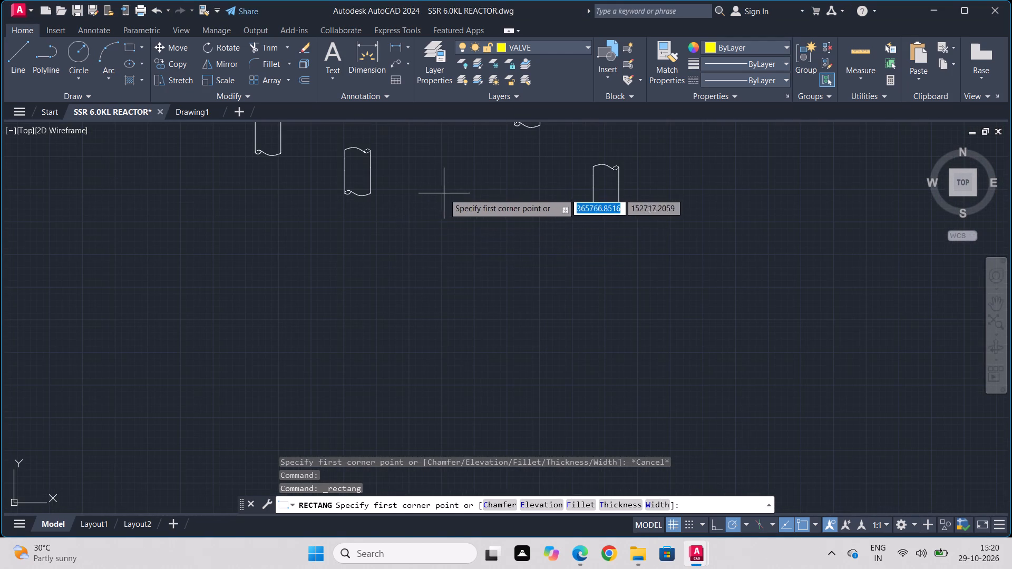
click(470, 198)
click(442, 258)
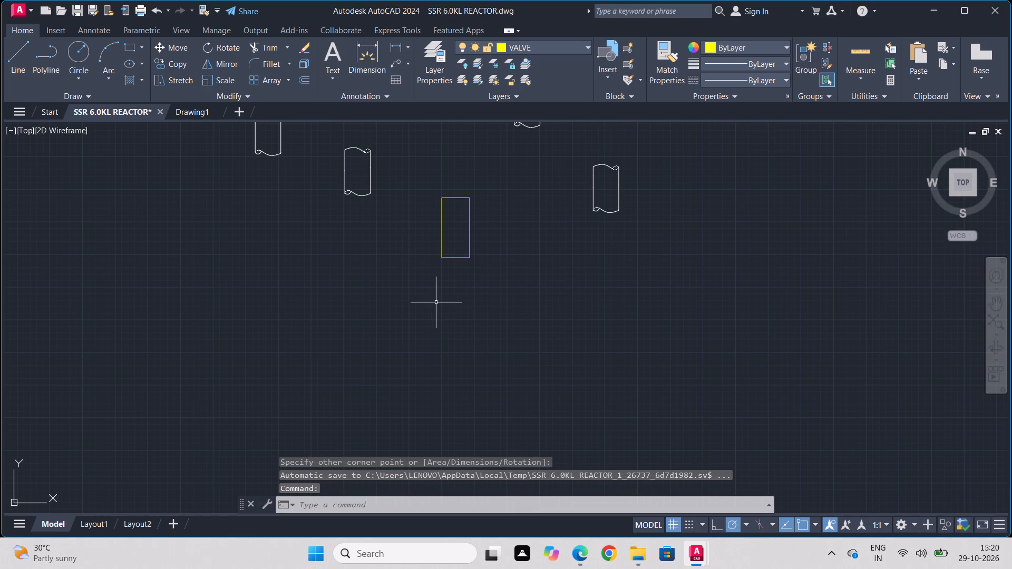
Draw a circle of radius about 107 centred in the yellow rectangle, reaching its two long sides.
click(82, 52)
scroll(419, 235, up, 1)
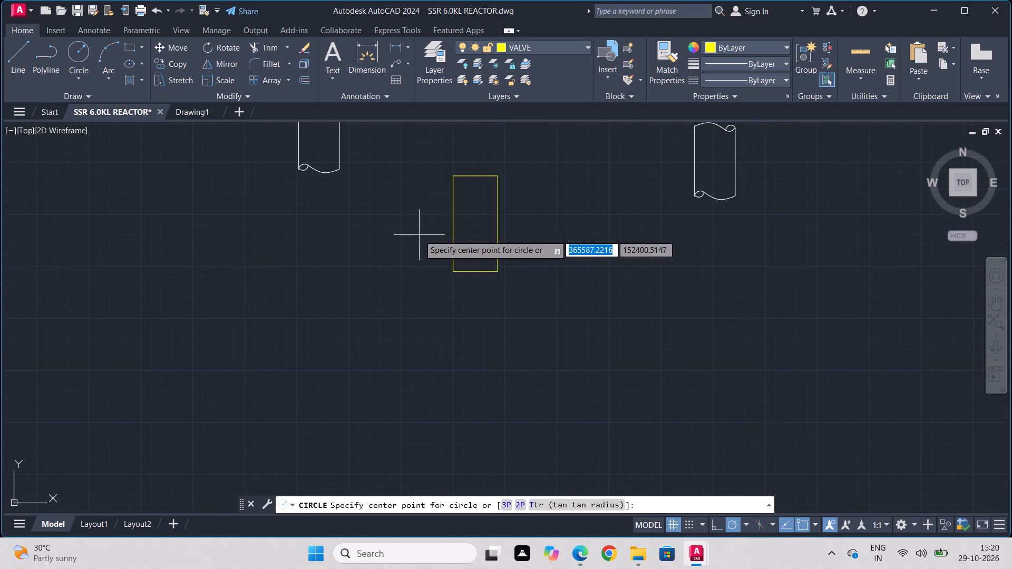
scroll(459, 213, up, 1)
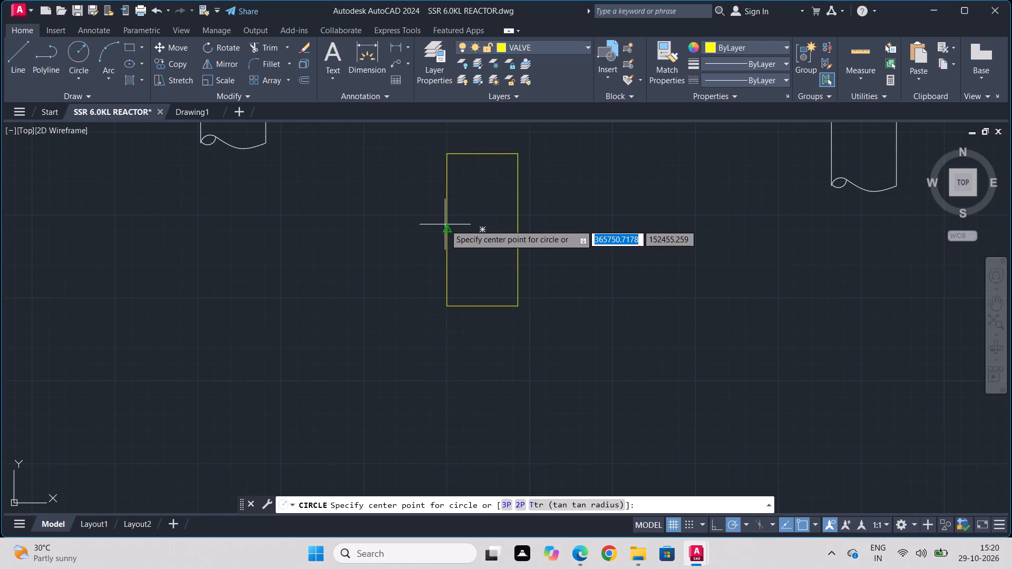
click(481, 228)
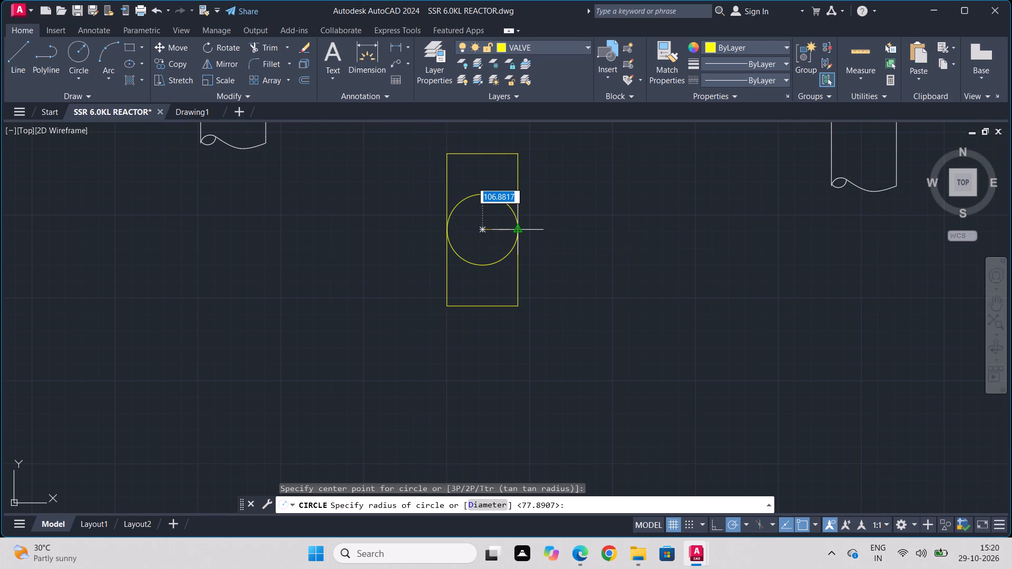
click(514, 232)
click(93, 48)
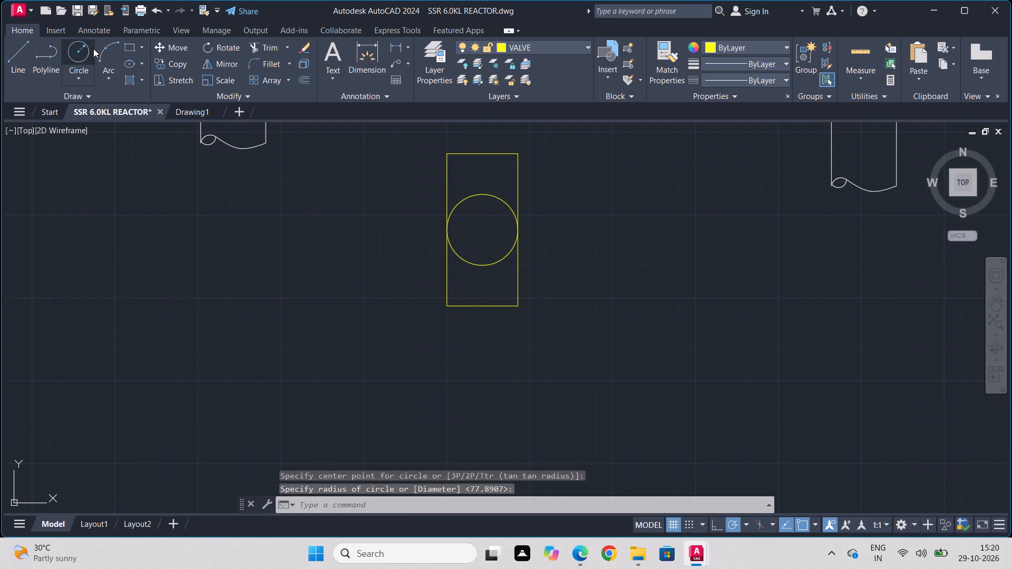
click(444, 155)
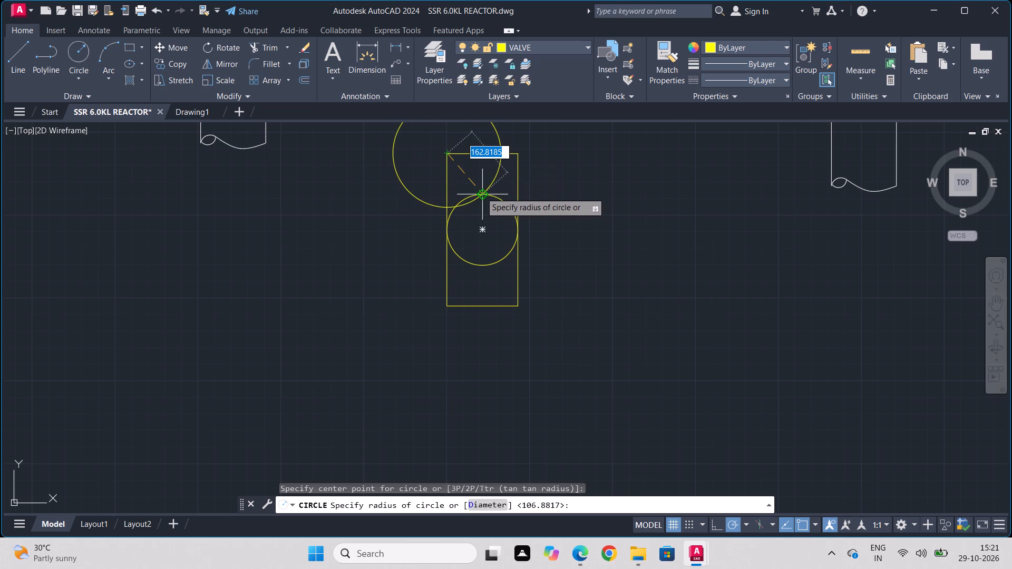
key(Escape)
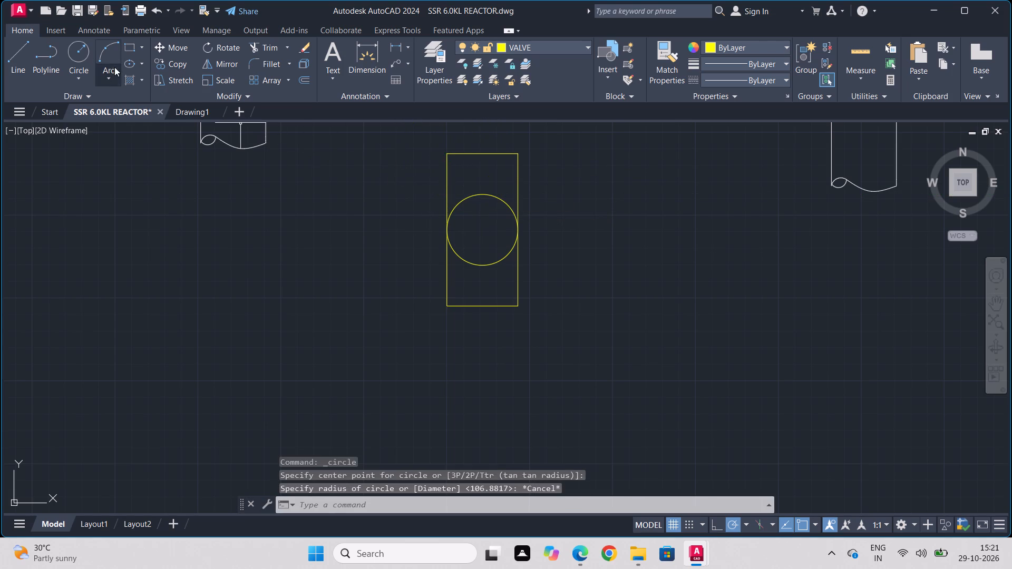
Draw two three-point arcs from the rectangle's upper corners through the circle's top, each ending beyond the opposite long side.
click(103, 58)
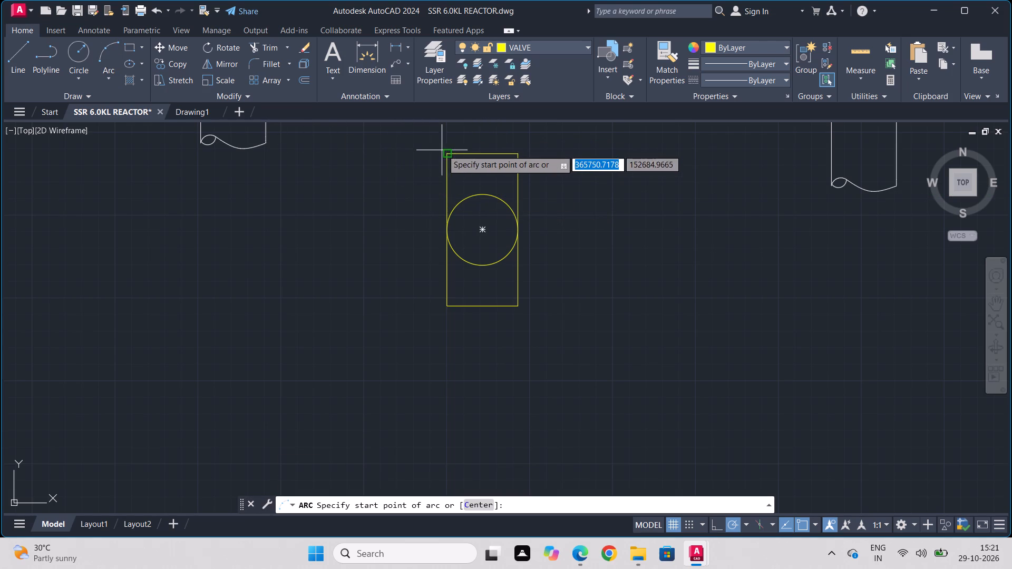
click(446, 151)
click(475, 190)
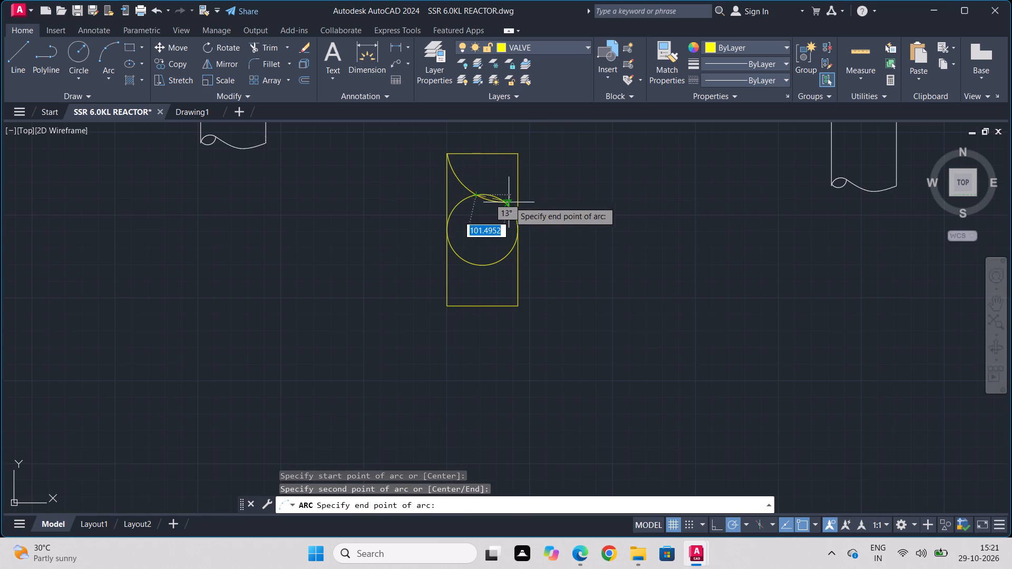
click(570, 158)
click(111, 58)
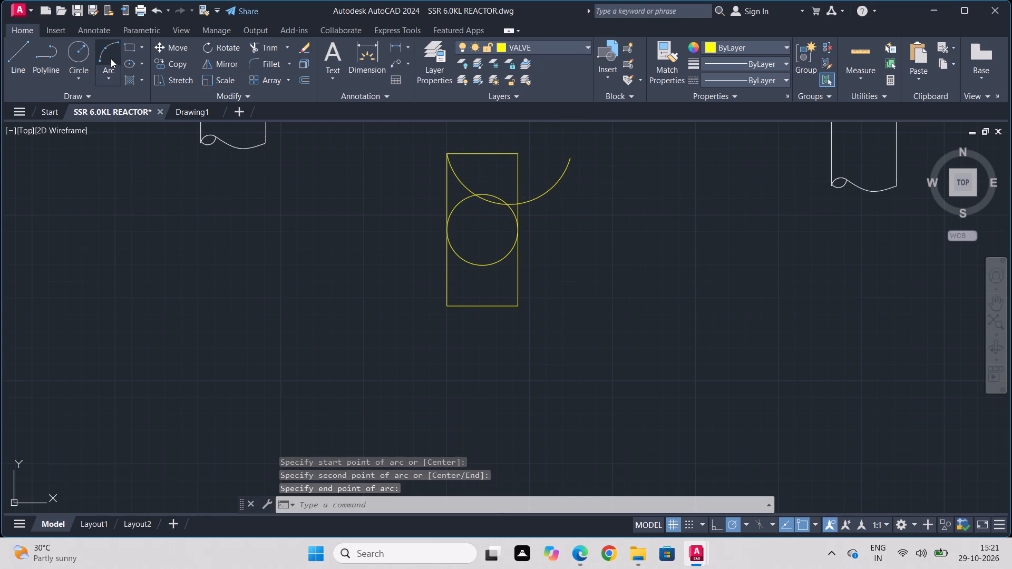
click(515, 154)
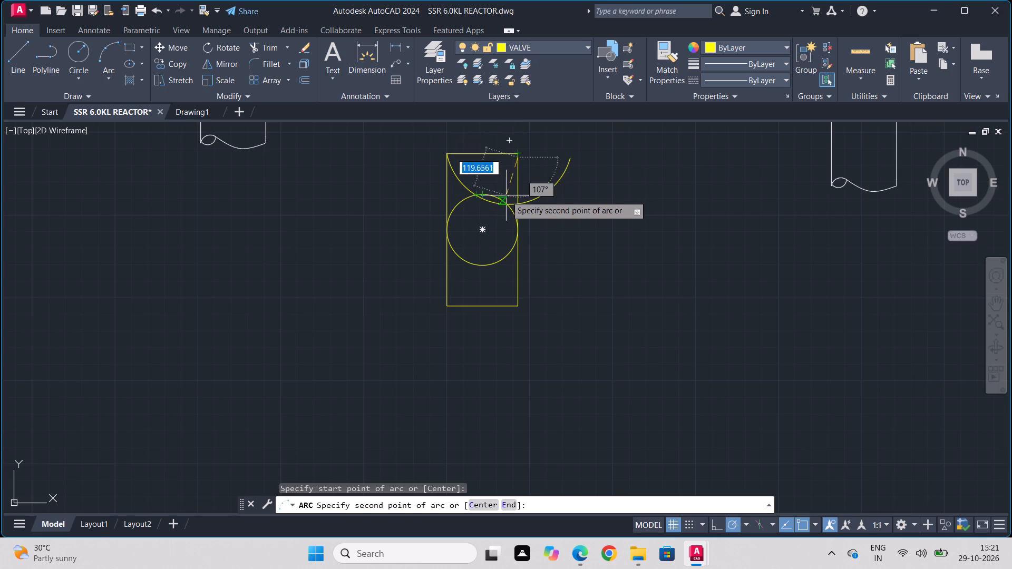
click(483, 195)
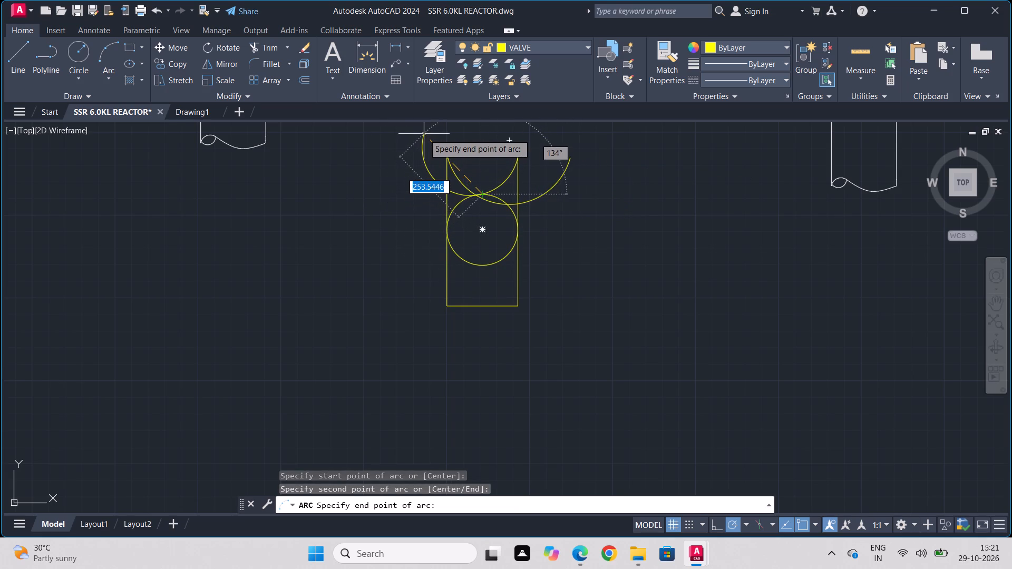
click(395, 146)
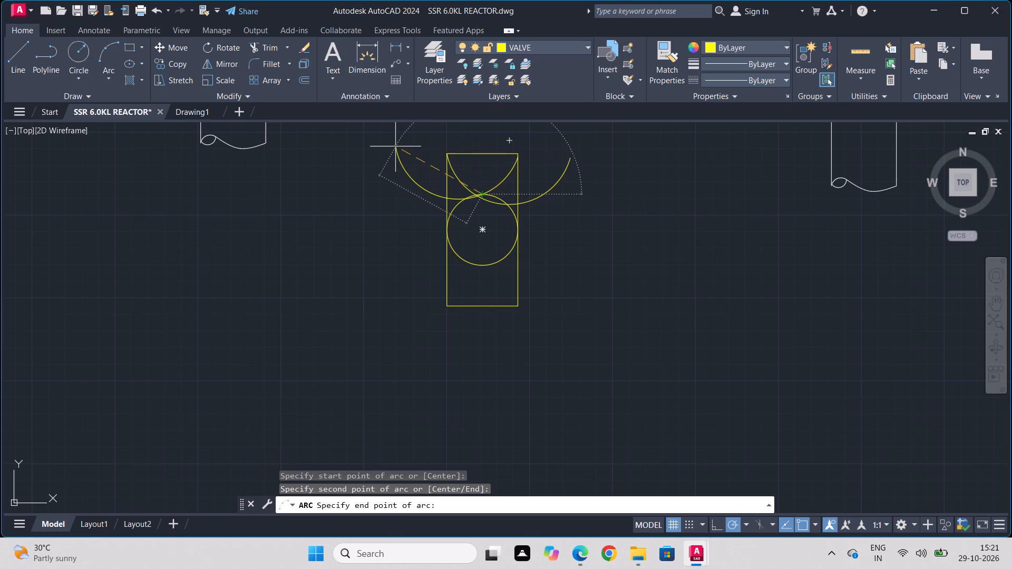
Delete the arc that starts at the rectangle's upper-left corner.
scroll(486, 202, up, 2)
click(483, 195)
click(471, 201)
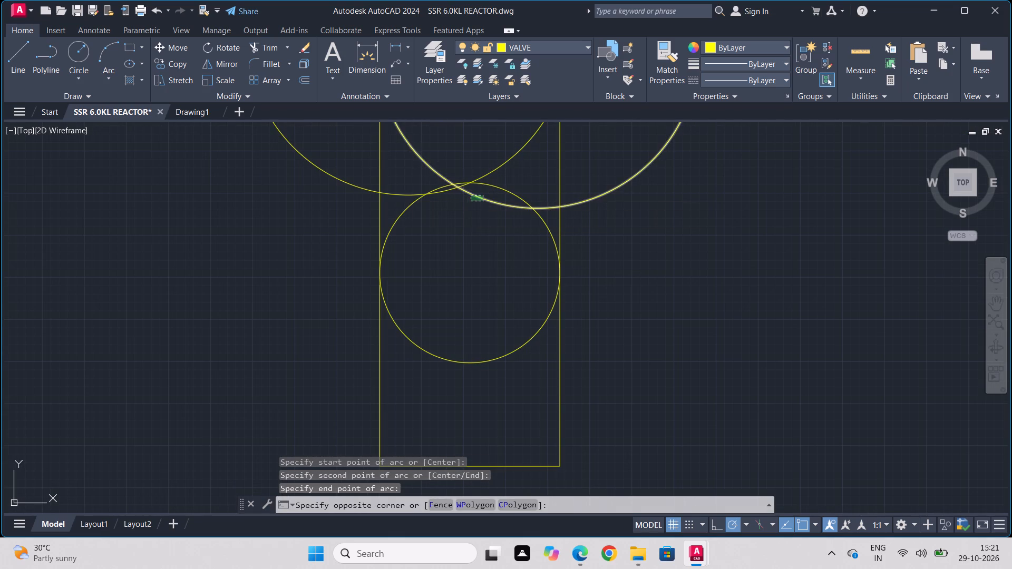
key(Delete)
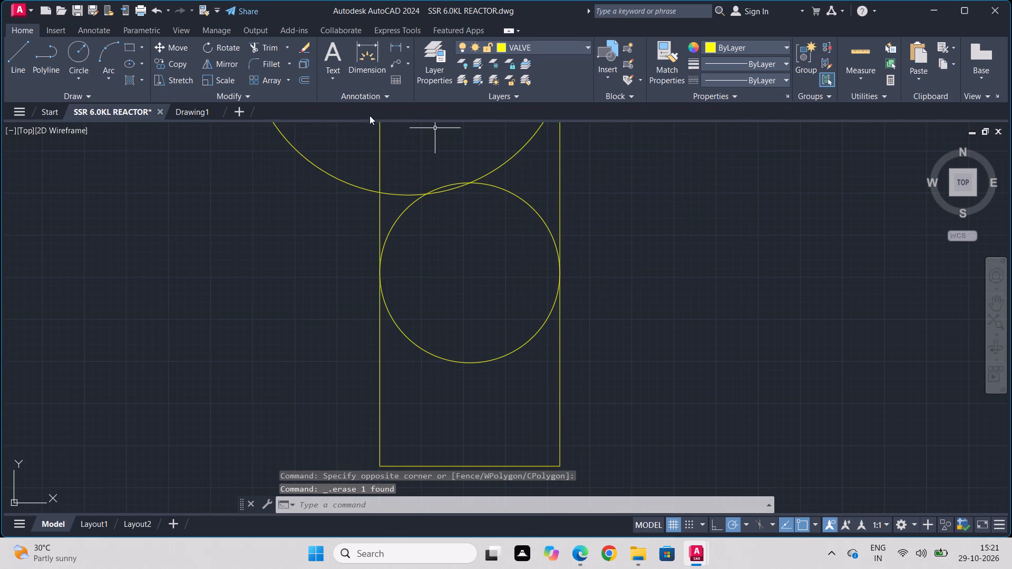
Draw a three-point arc from the rectangle's upper-left corner through the circle's top point, ending beyond the right side.
scroll(314, 140, down, 1)
click(112, 59)
middle_drag(373, 201, 389, 264)
scroll(375, 204, up, 1)
click(368, 145)
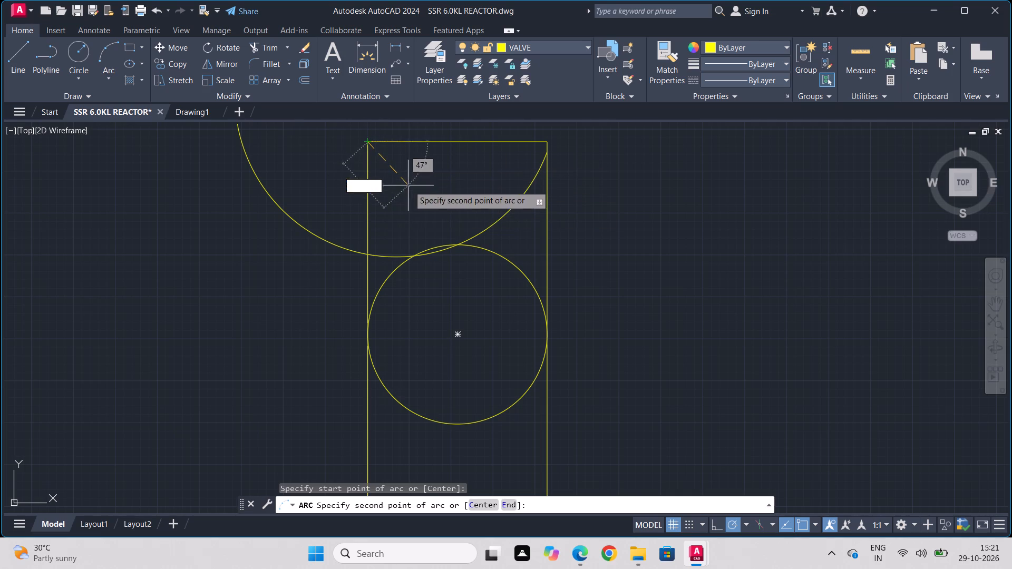
click(454, 245)
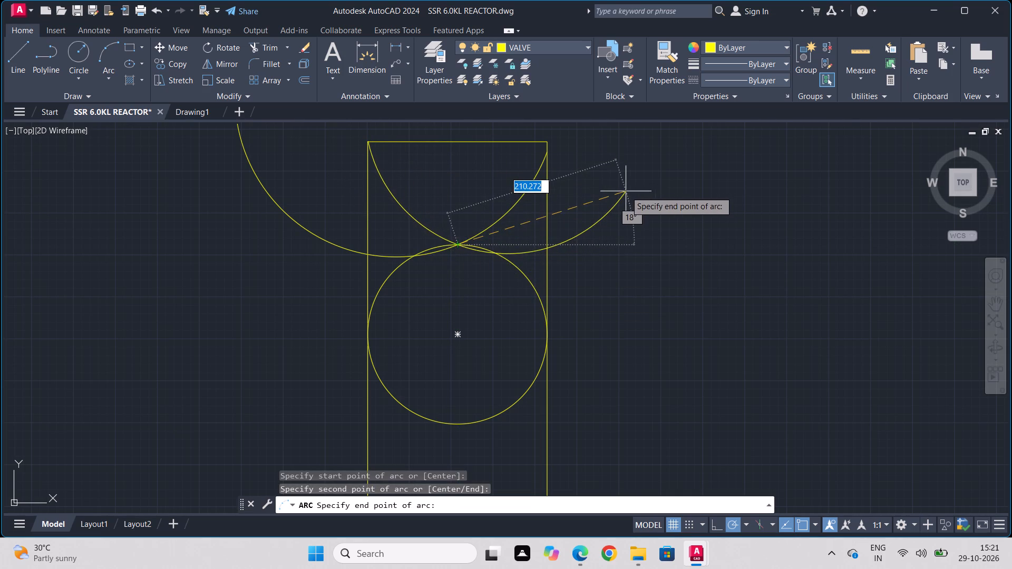
middle_drag(604, 150, 604, 232)
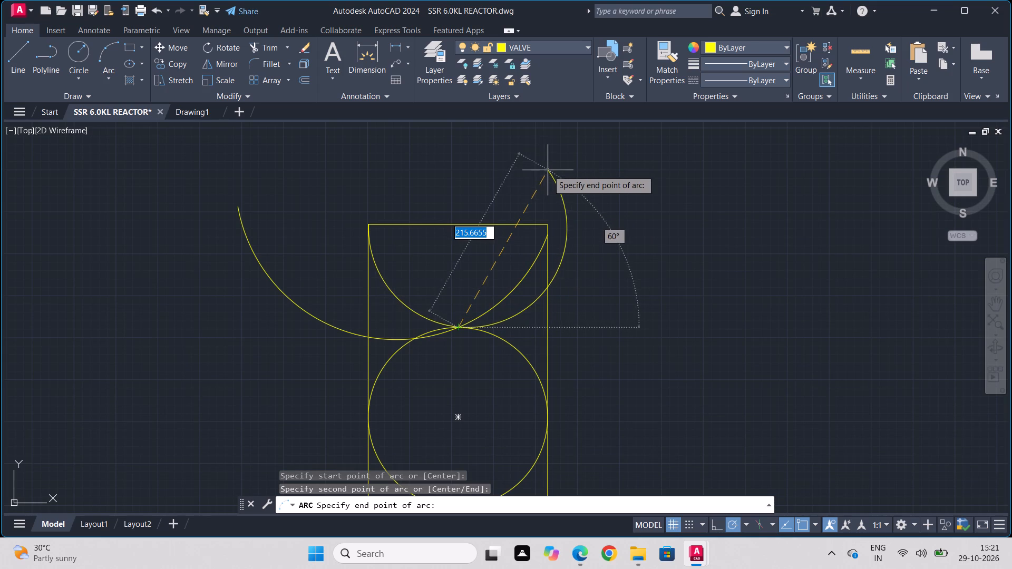
click(576, 188)
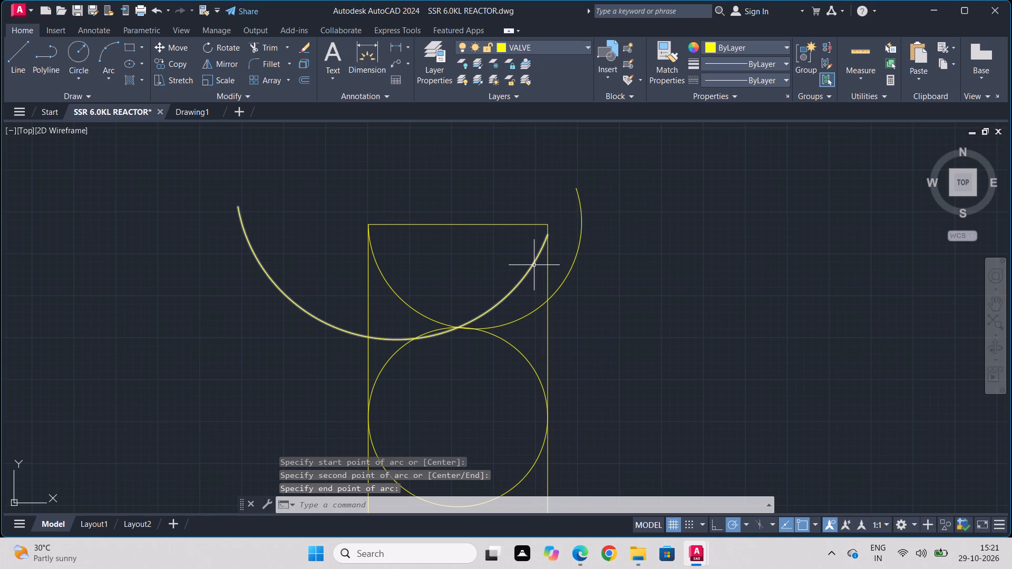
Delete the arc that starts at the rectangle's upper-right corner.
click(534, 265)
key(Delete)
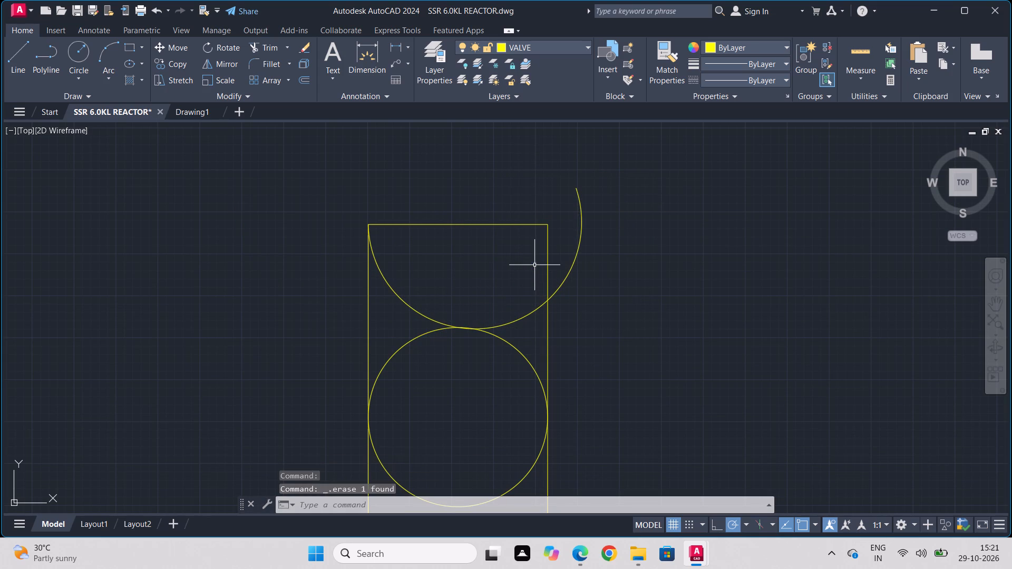
Draw a three-point arc from the rectangle's upper-right corner through the circle's top point, ending beyond the left side.
click(108, 51)
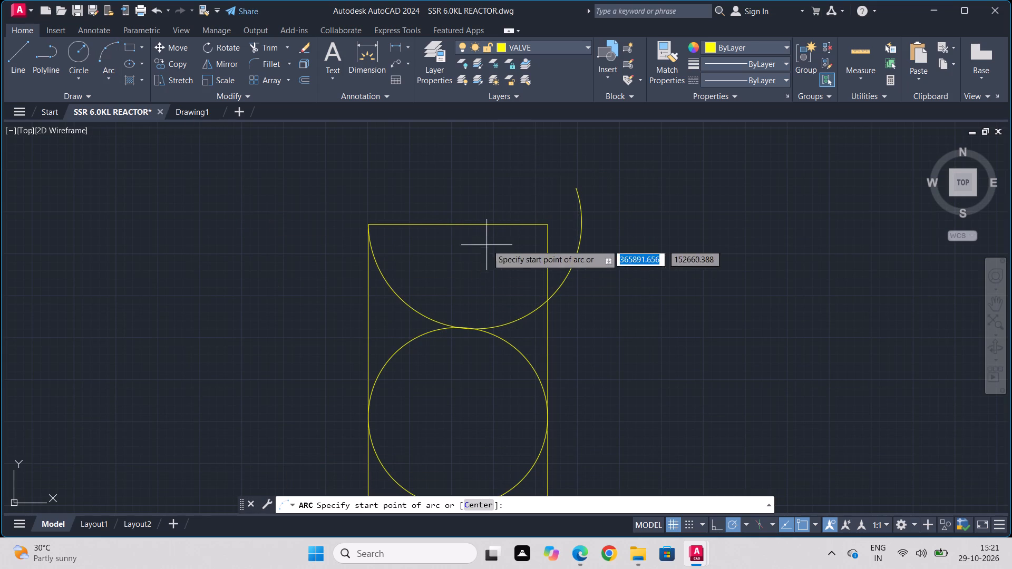
click(546, 225)
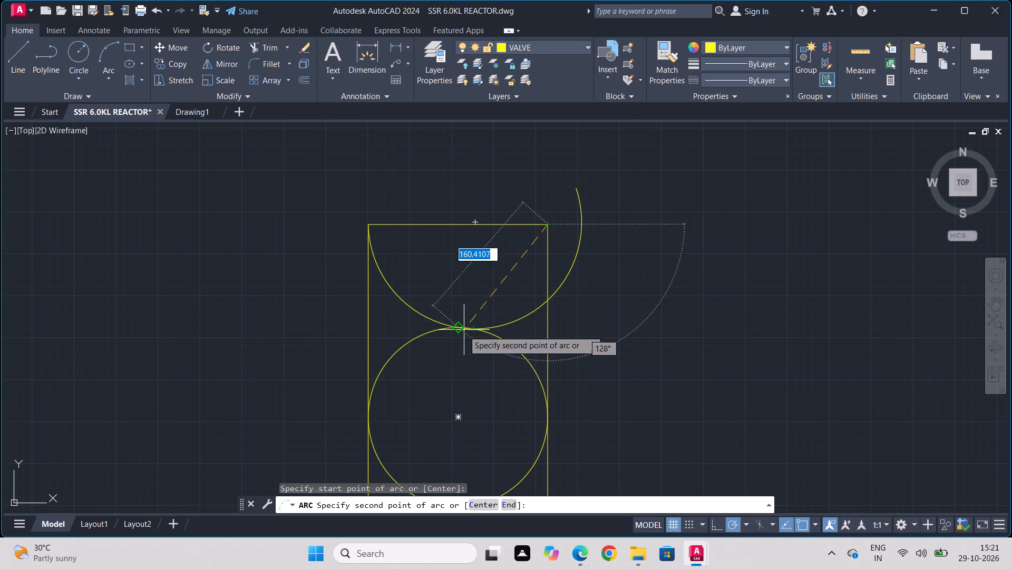
click(458, 324)
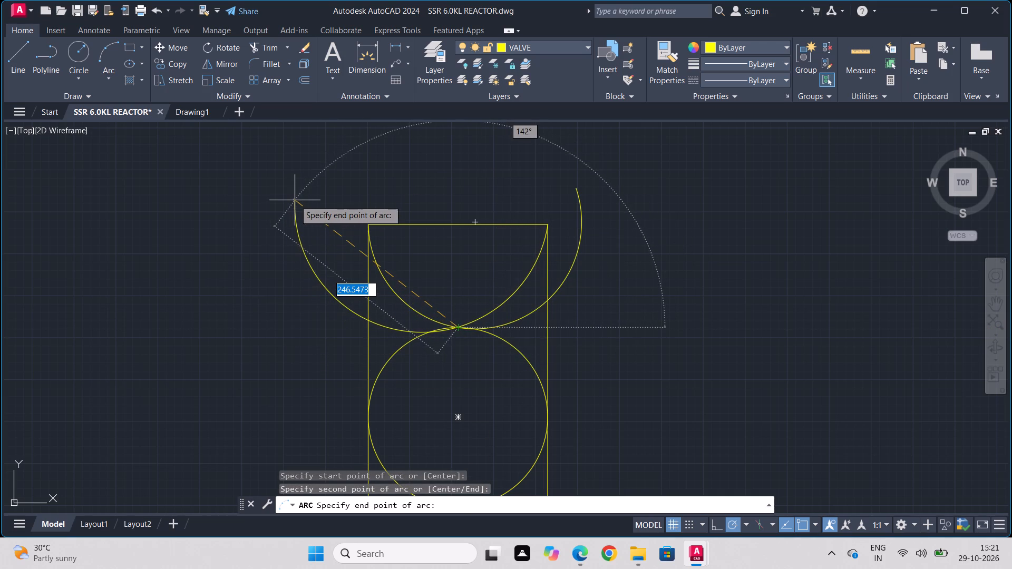
click(295, 200)
Draw two three-point arcs from the rectangle's lower corners through the circle's bottom point, each ending beyond the opposite long side.
middle_drag(480, 434, 486, 257)
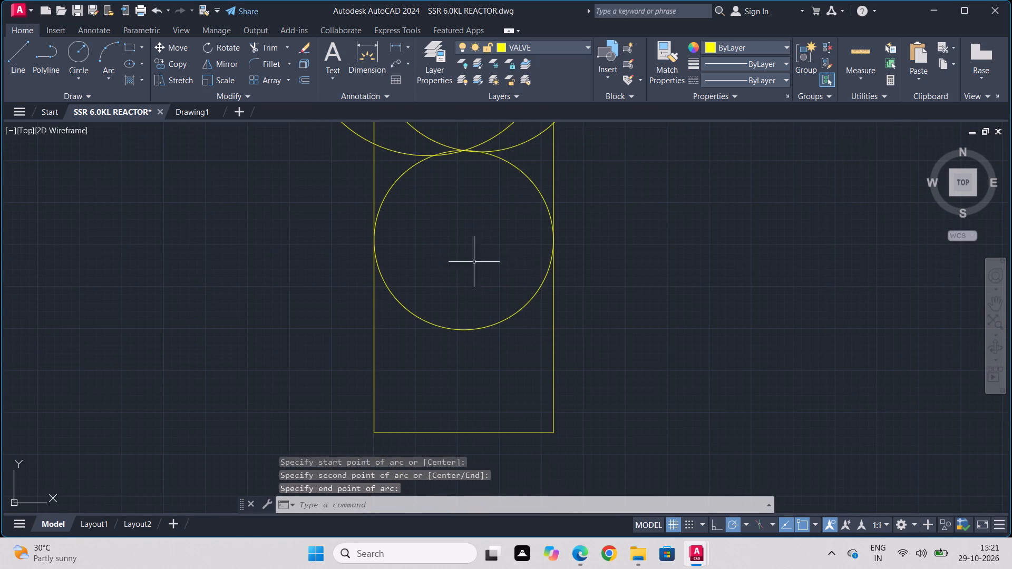
click(109, 51)
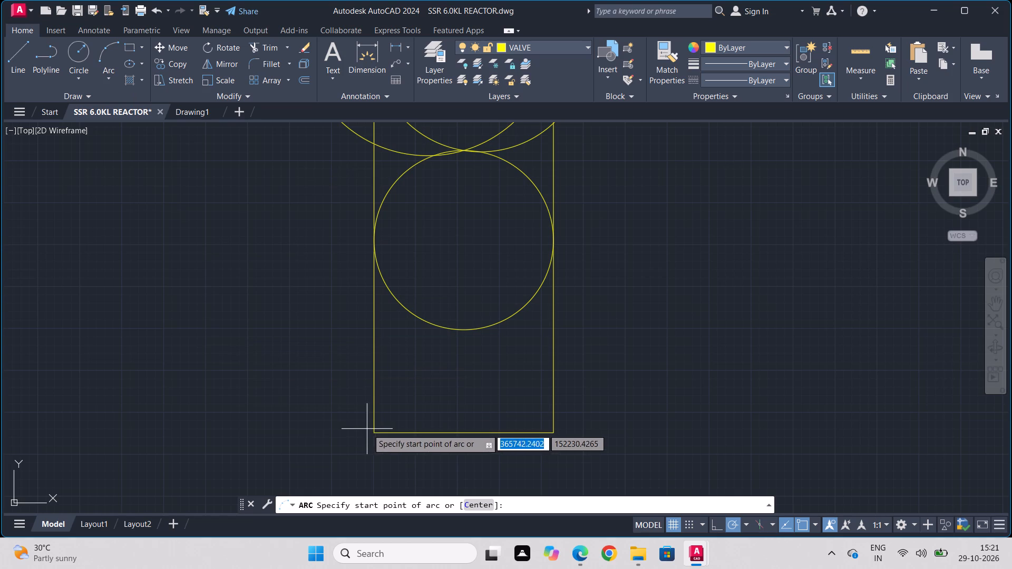
click(373, 432)
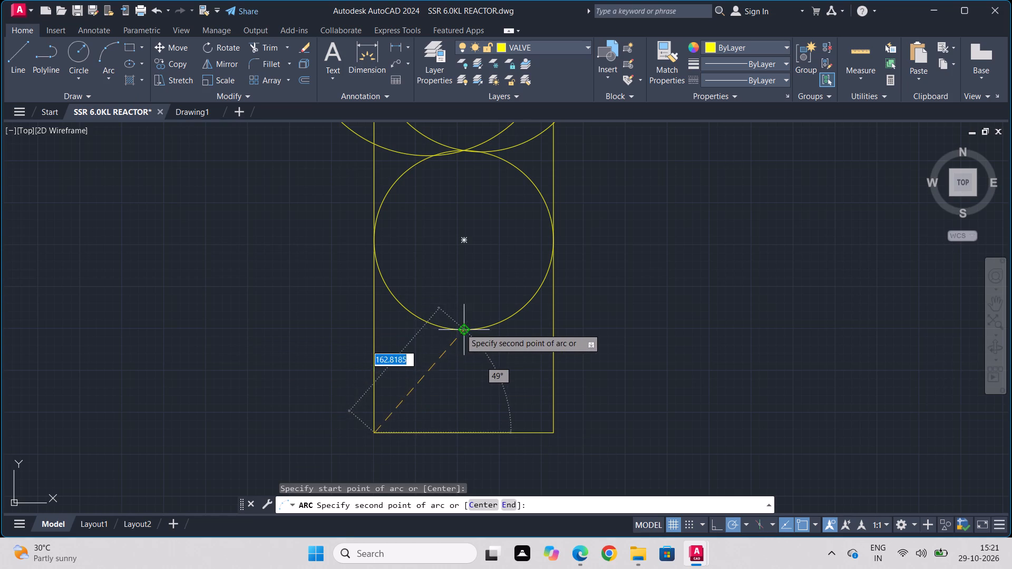
click(460, 328)
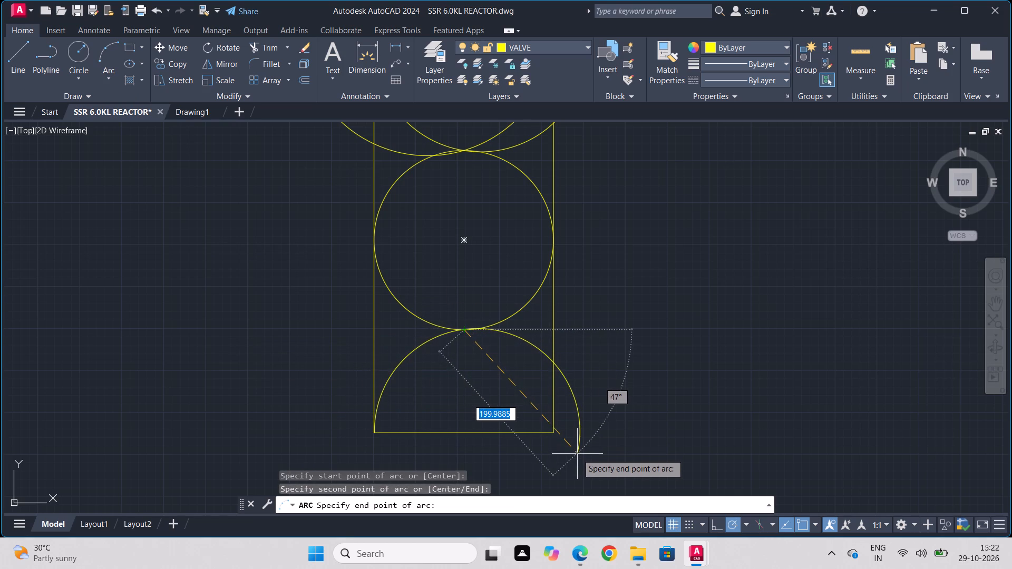
click(577, 455)
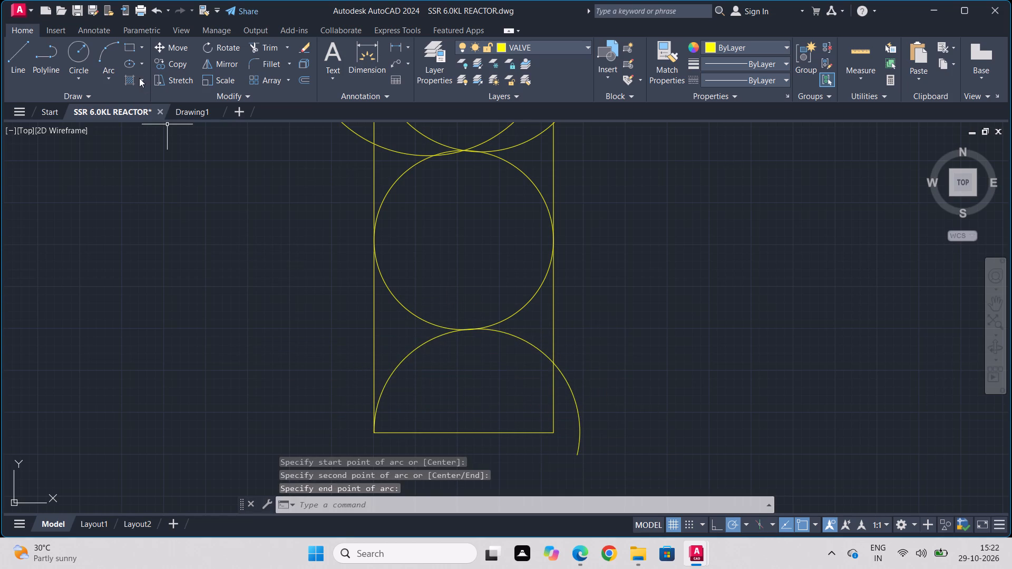
click(110, 61)
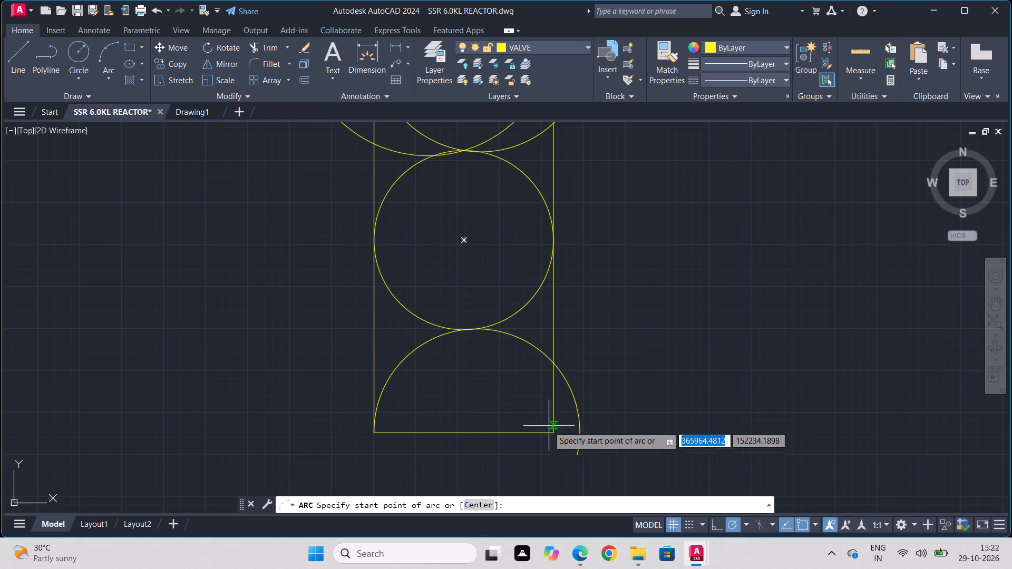
click(555, 433)
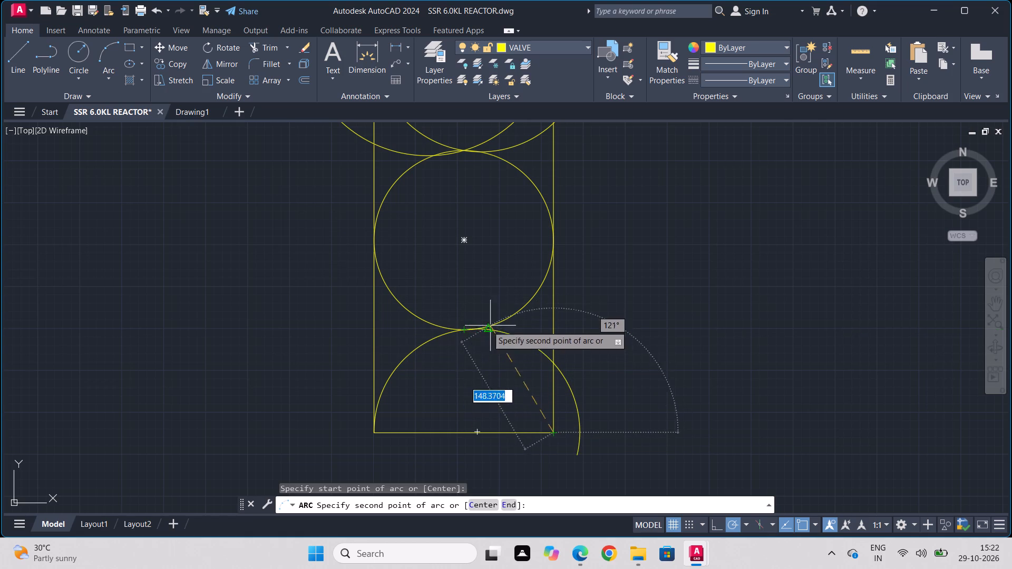
click(461, 332)
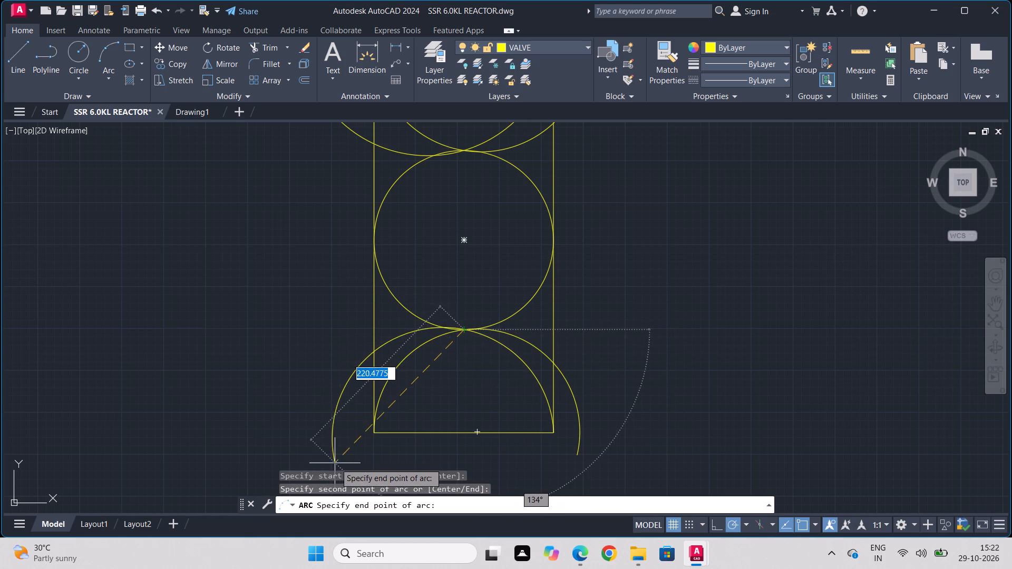
click(349, 446)
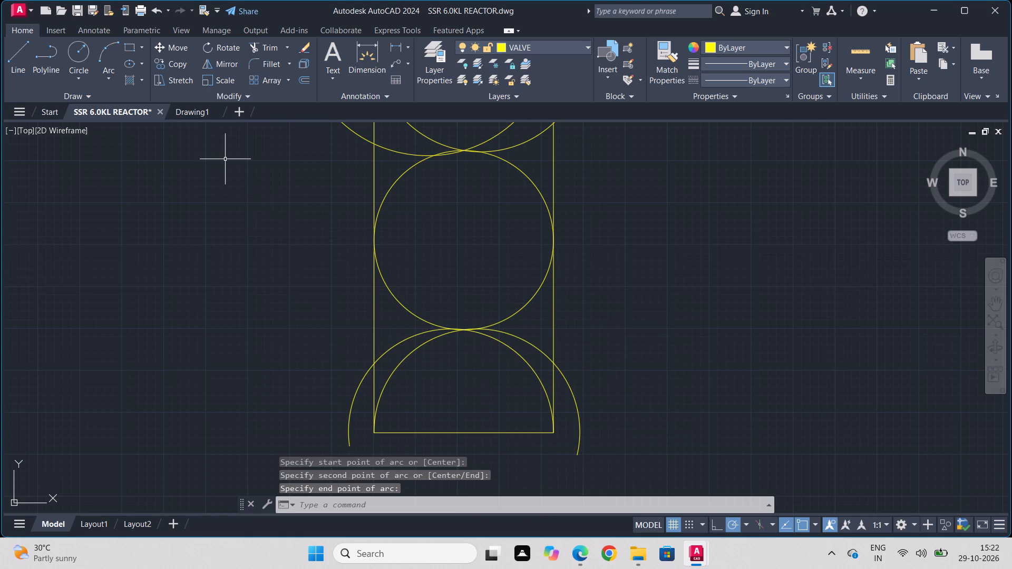
Trim the two upper arcs' ends beyond the rectangle's sides and their overlaps past the circle's top point, leaving a bowl shape.
text(TR)
key(Return)
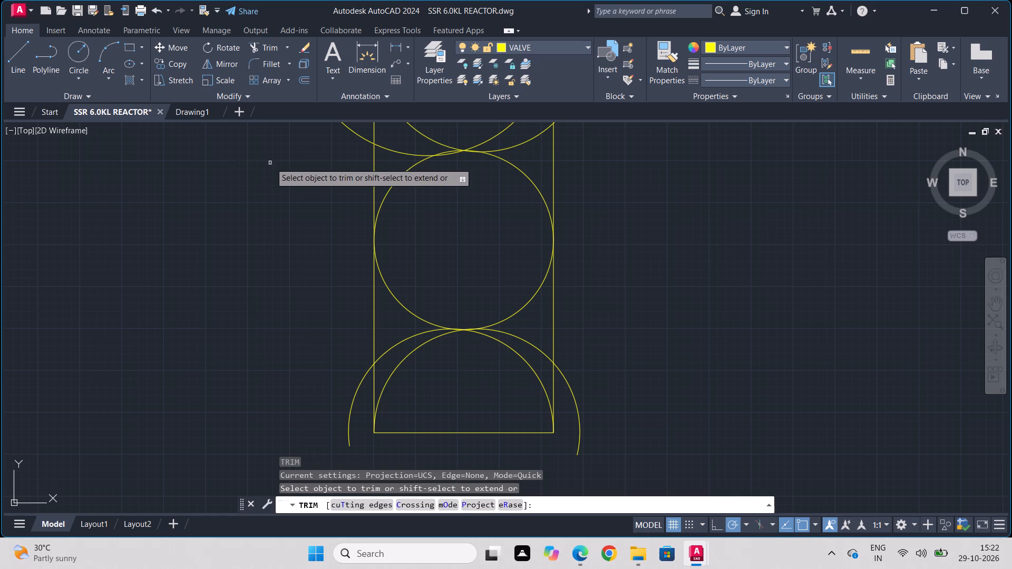
middle_drag(270, 175, 261, 311)
drag(309, 204, 294, 328)
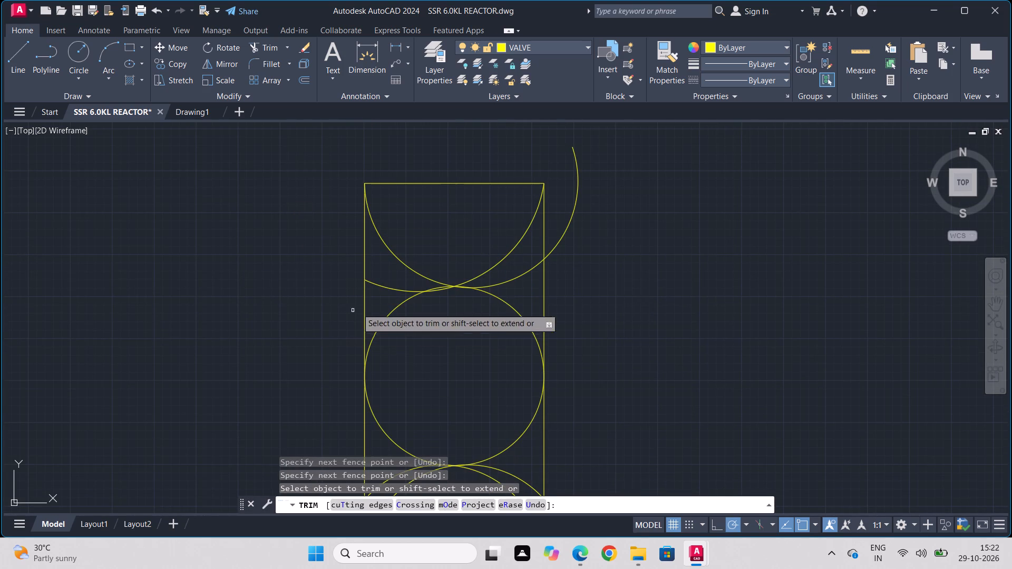
drag(383, 278, 376, 302)
scroll(433, 303, up, 3)
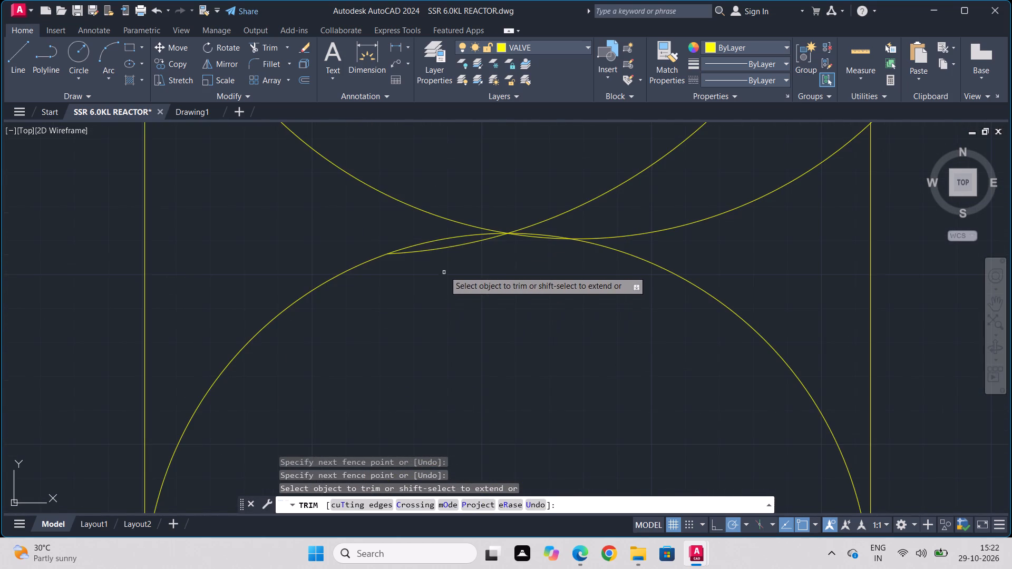
click(453, 247)
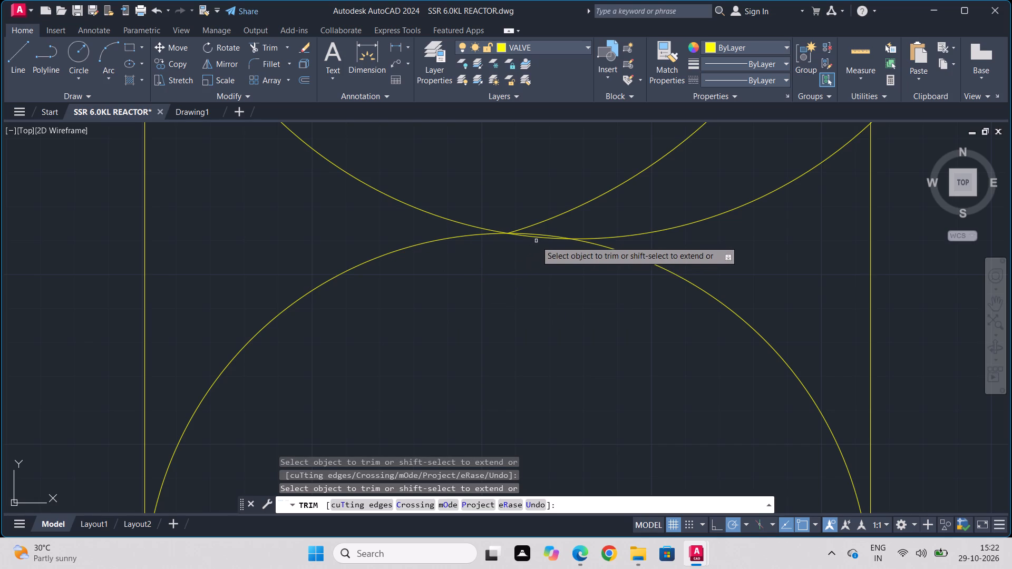
click(536, 239)
click(609, 238)
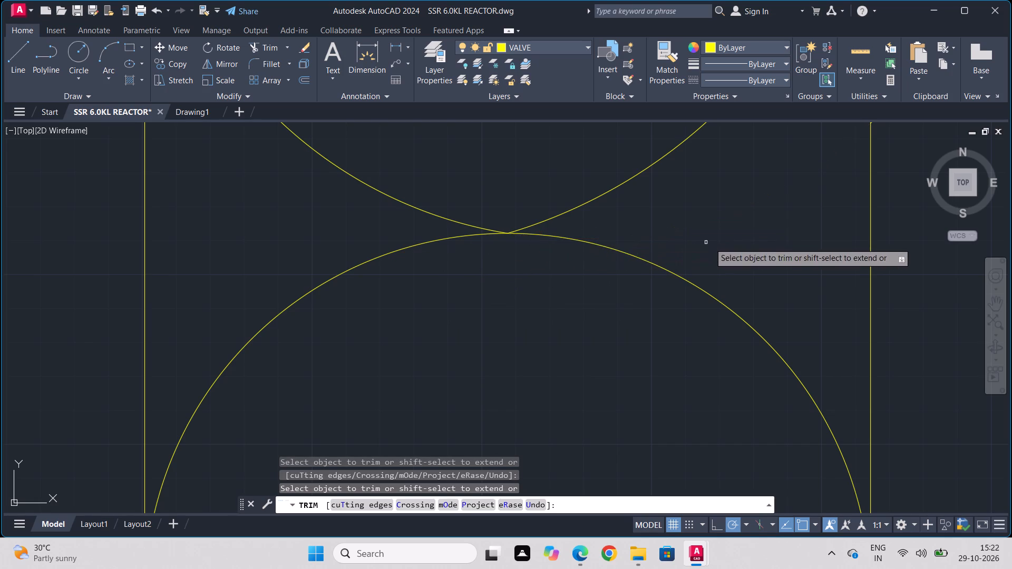
scroll(747, 243, down, 2)
drag(808, 174, 822, 204)
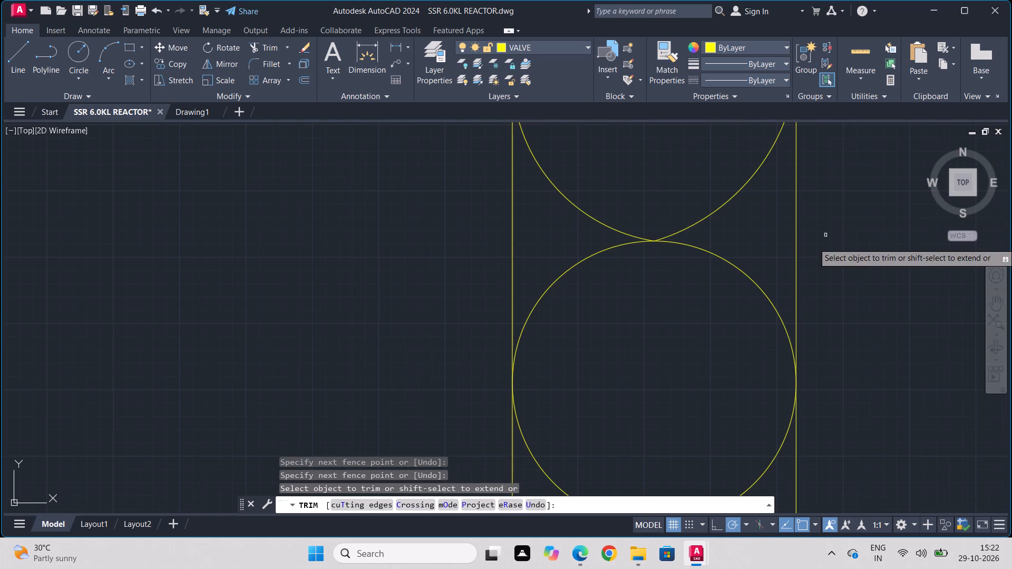
Trim the lower-left overhanging arc, the rectangle's left side beside it, and the arc overlaps at the circle's bottom point.
scroll(816, 284, down, 2)
middle_drag(812, 317, 744, 225)
scroll(632, 332, up, 3)
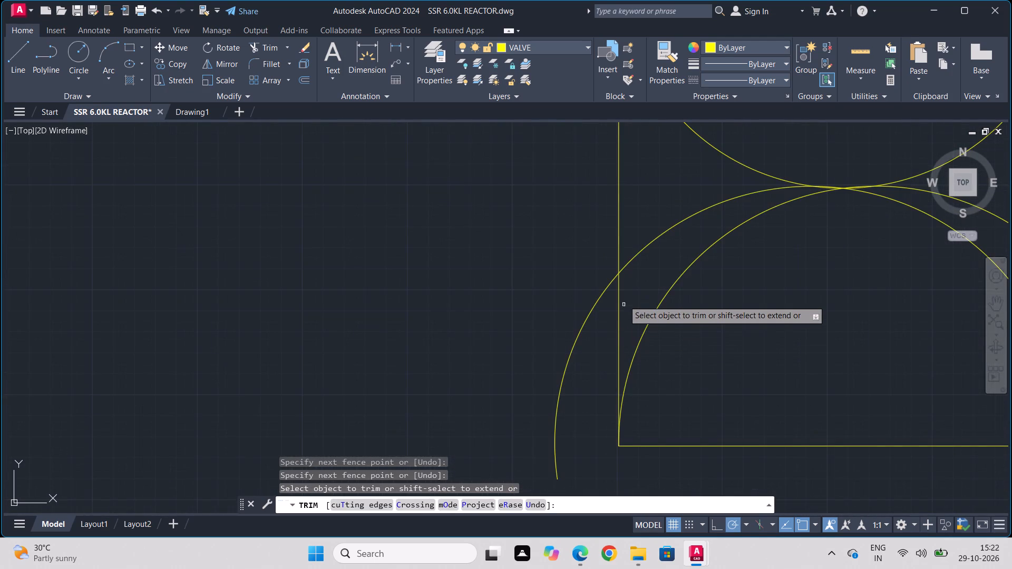
drag(663, 229, 587, 302)
drag(658, 242, 618, 270)
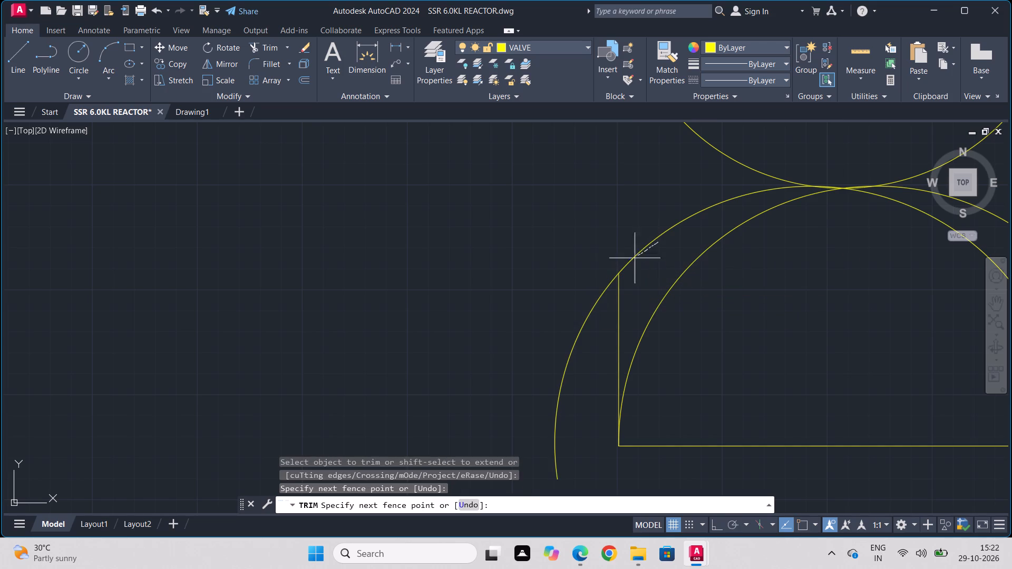
drag(618, 270, 586, 307)
drag(632, 273, 581, 336)
drag(610, 292, 522, 350)
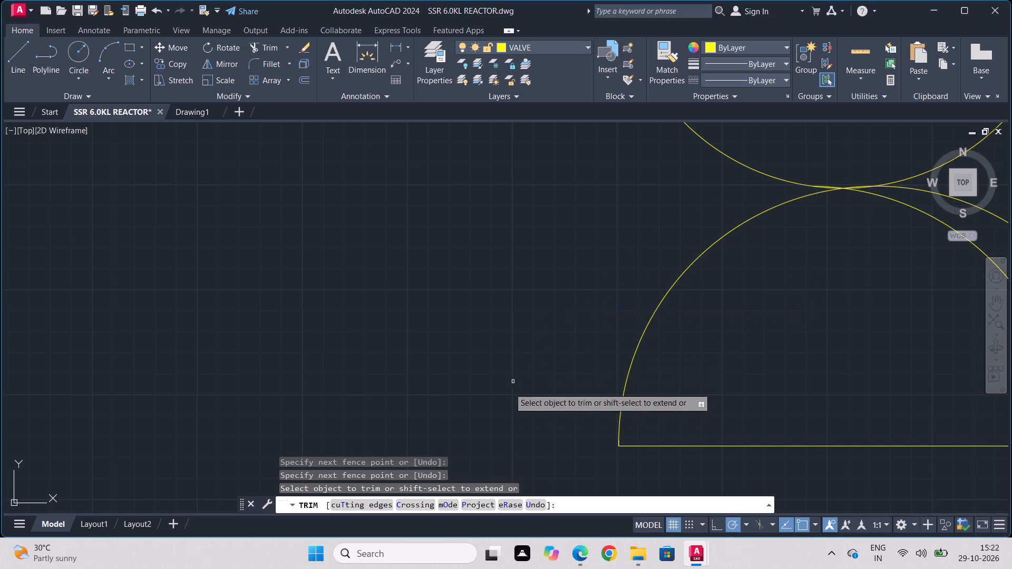
middle_drag(613, 278, 238, 429)
scroll(486, 341, up, 4)
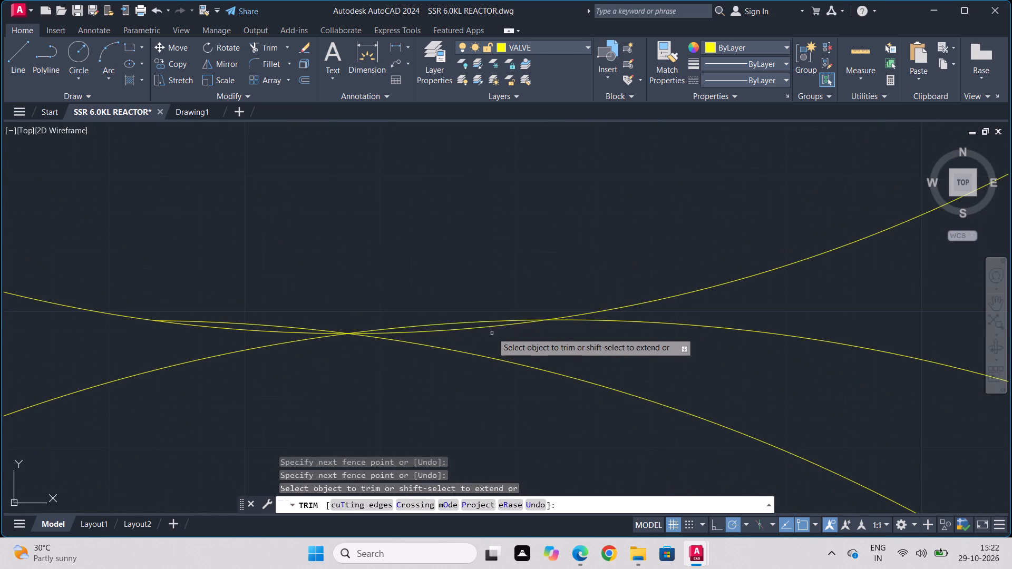
click(483, 321)
click(611, 321)
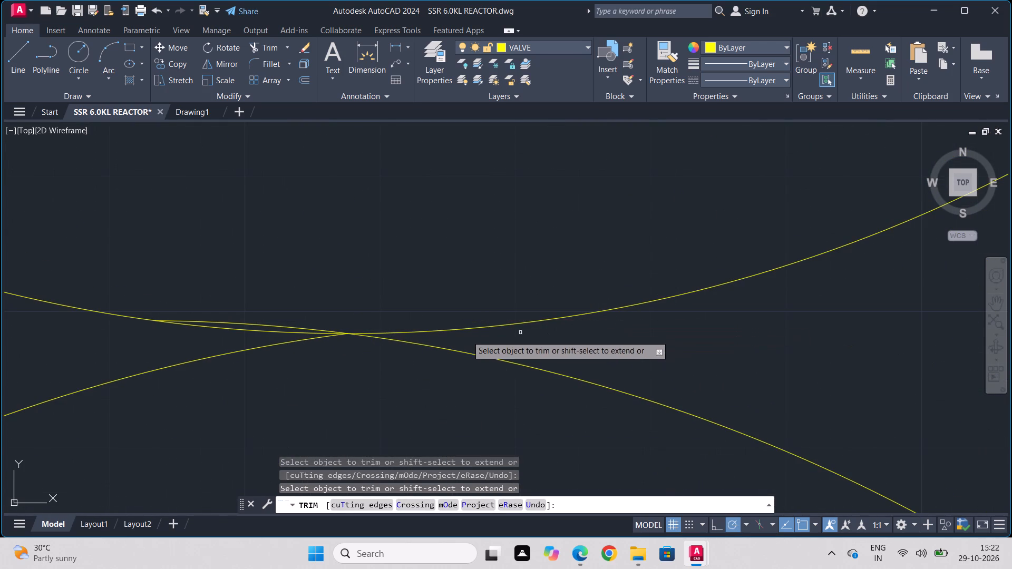
click(274, 327)
scroll(395, 395, down, 3)
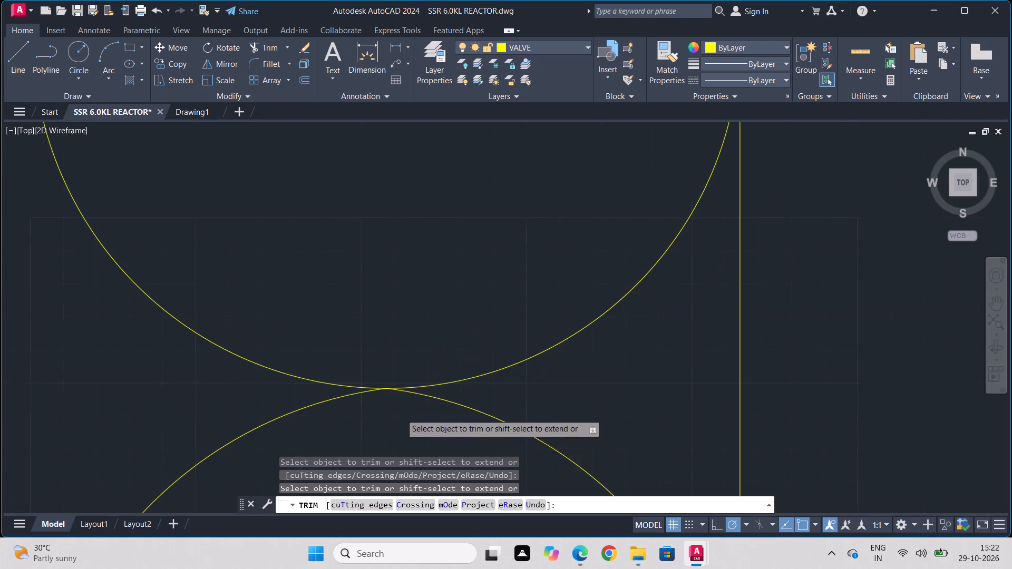
Trim the lower-right side with its overhanging arc and the rectangle's remaining upper long sides, leaving two half-round ends and the circle.
drag(675, 349, 827, 352)
scroll(708, 398, down, 3)
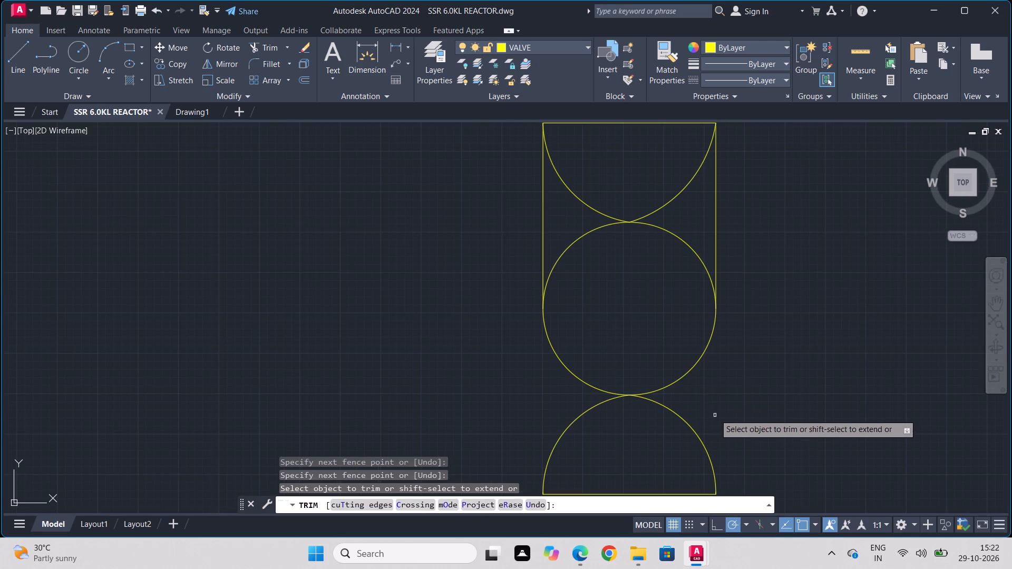
drag(713, 207, 741, 238)
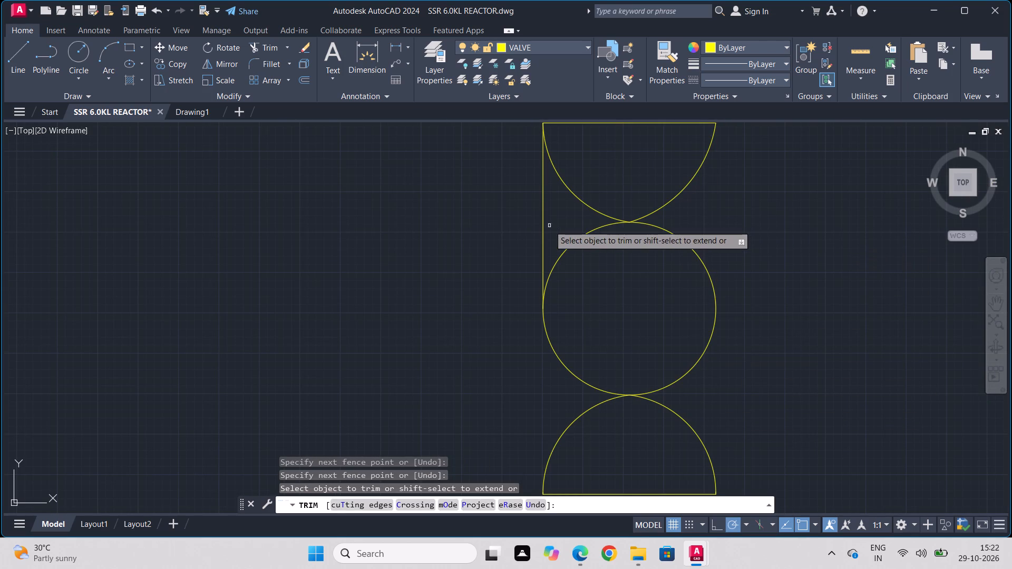
drag(551, 223, 397, 252)
scroll(377, 291, down, 3)
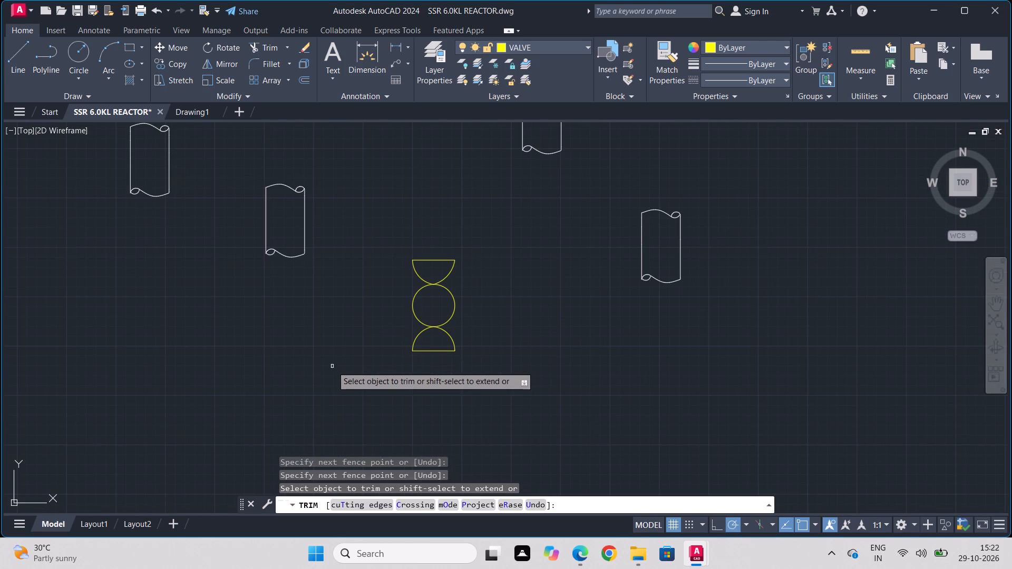
key(Escape)
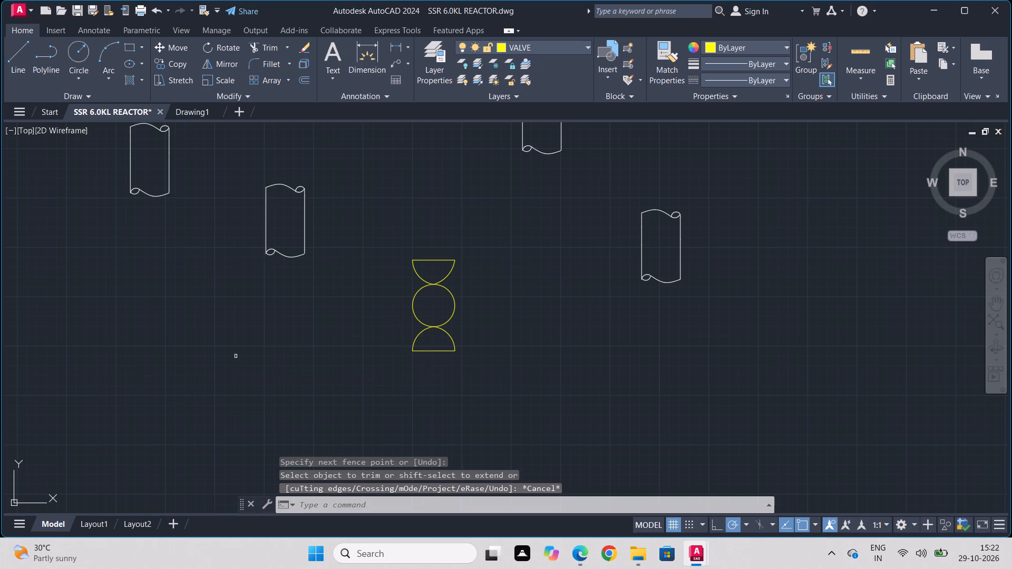
Save the drawing.
key(ctrl+s)
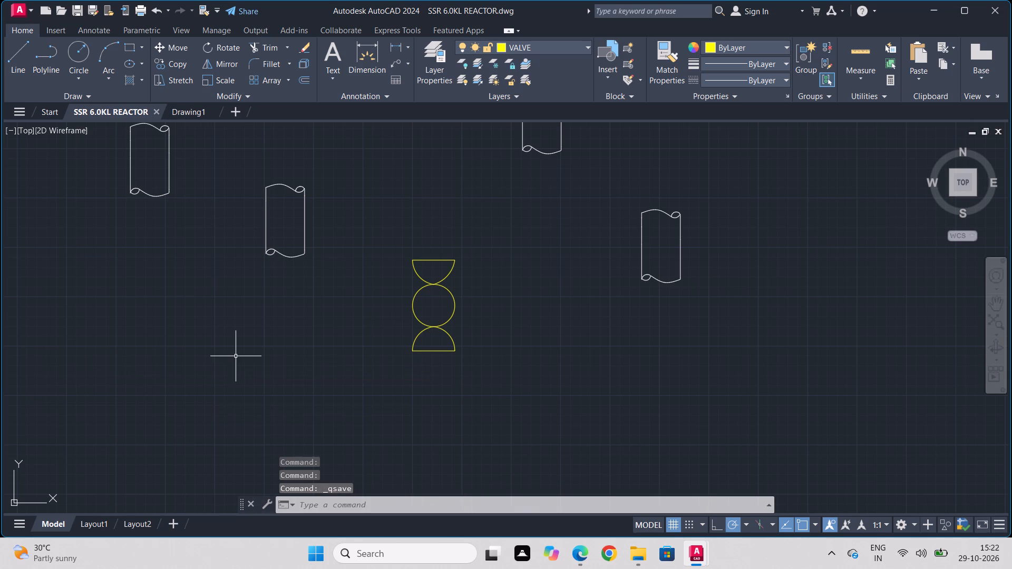
Offset the valve symbol's top edge inward by about 7.43.
scroll(450, 270, up, 3)
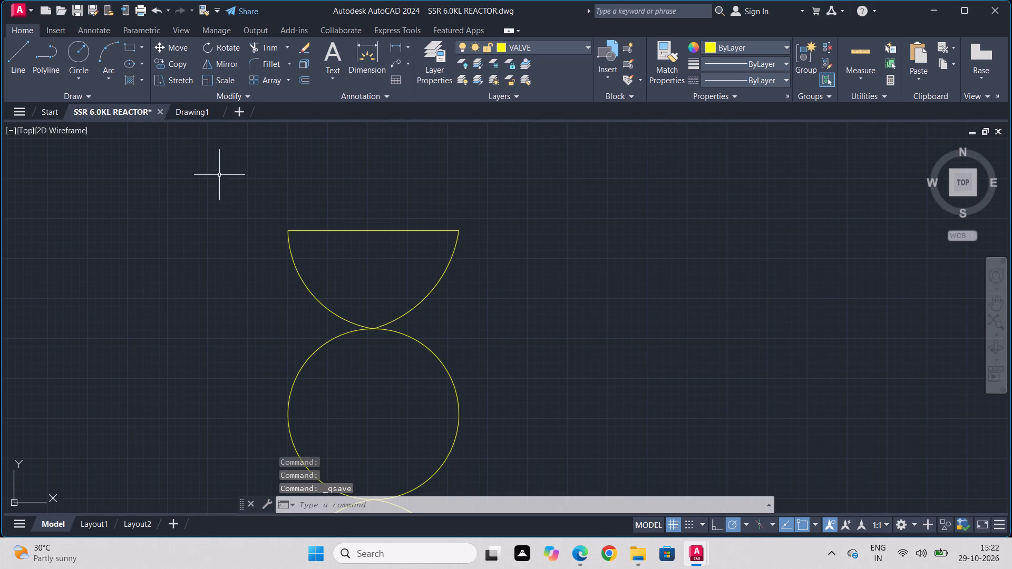
drag(364, 226, 361, 251)
click(361, 251)
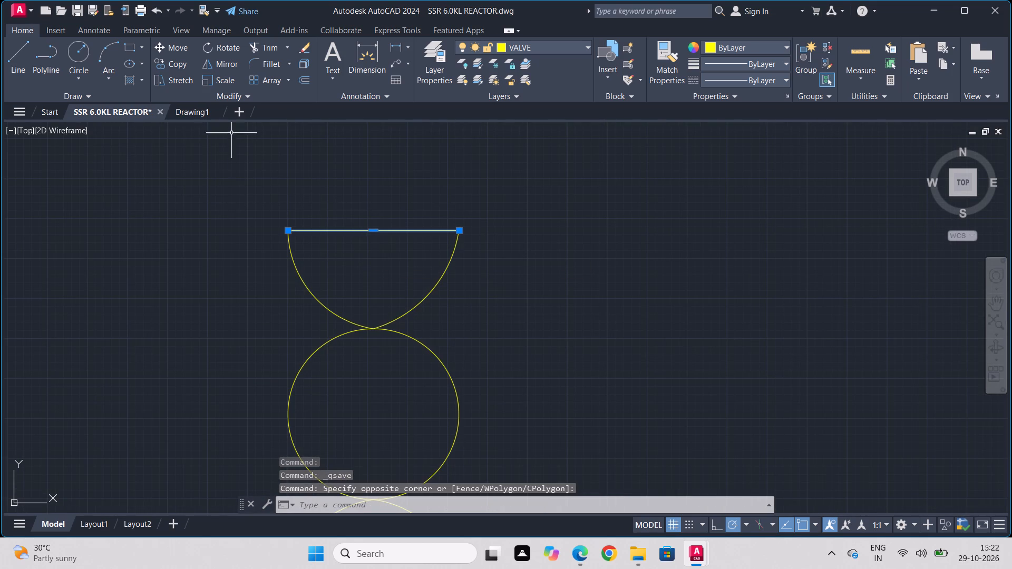
click(300, 81)
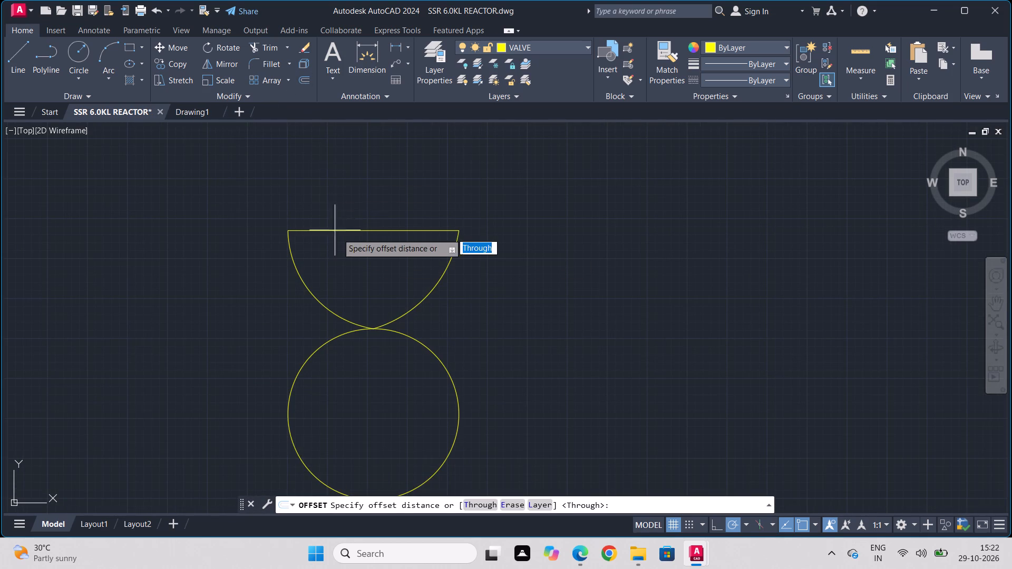
click(365, 236)
scroll(365, 239, up, 4)
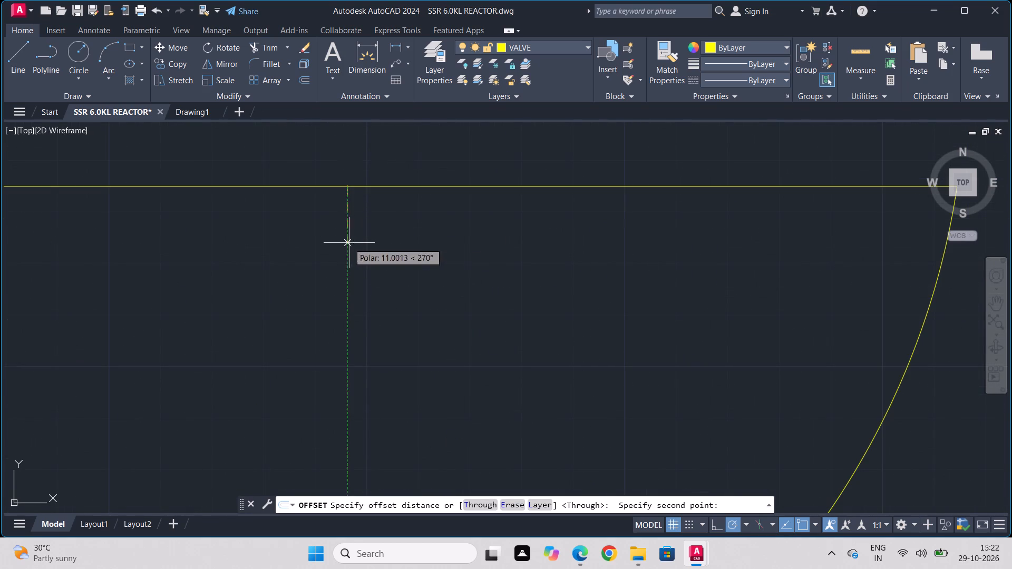
click(344, 224)
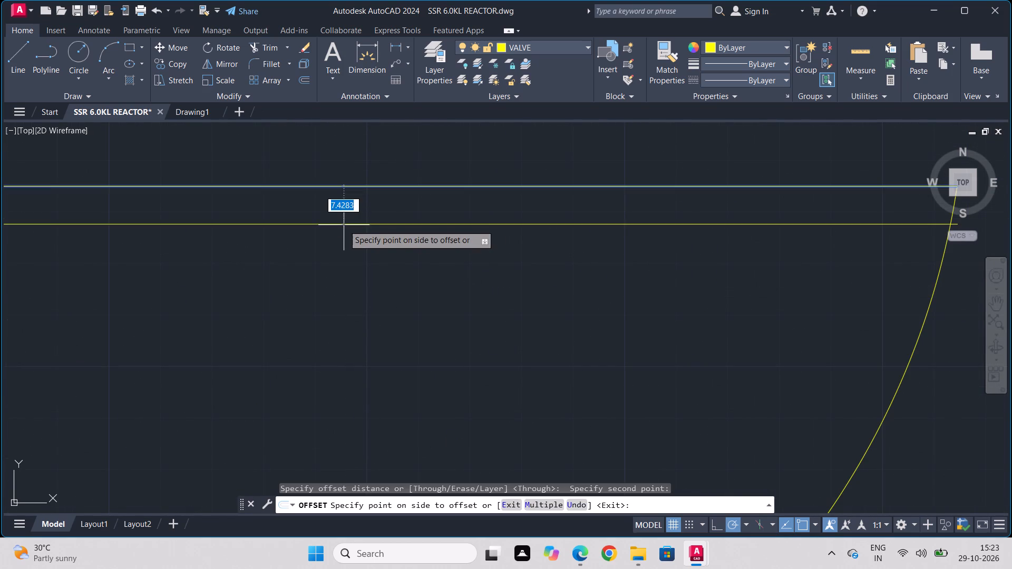
scroll(351, 311, down, 1)
scroll(351, 311, up, 1)
scroll(351, 311, down, 1)
scroll(376, 414, down, 2)
middle_drag(377, 444, 398, 321)
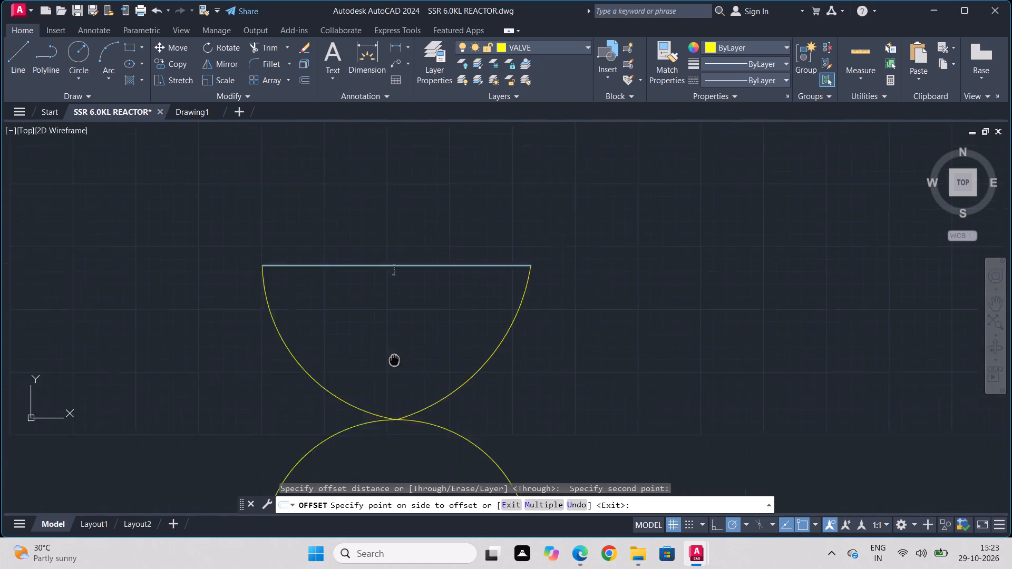
middle_drag(398, 321, 393, 203)
middle_drag(371, 437, 379, 212)
scroll(379, 211, down, 1)
scroll(392, 382, up, 2)
click(383, 347)
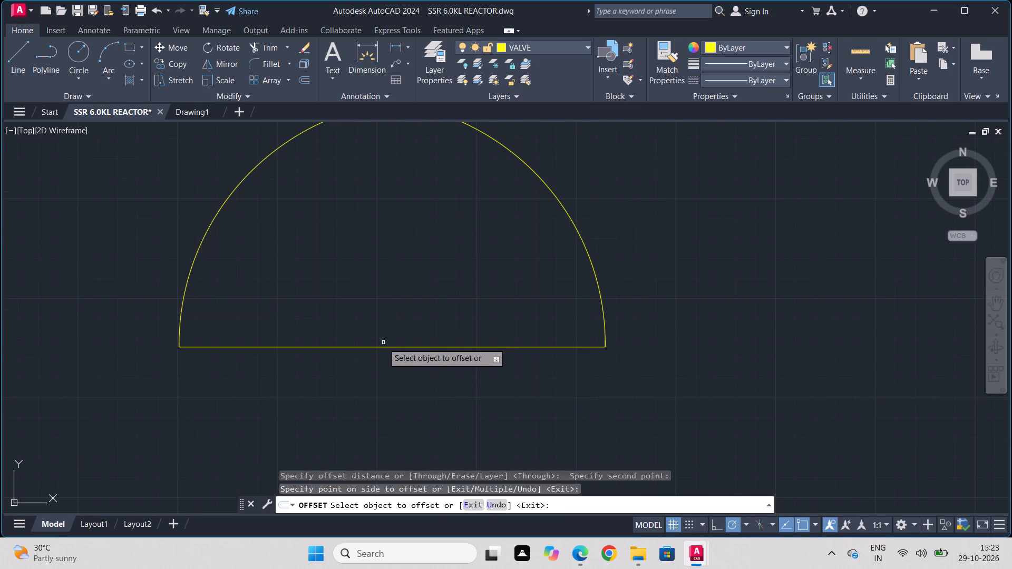
Offset the valve symbol's bottom edge inward by the same distance of about 7.43.
click(383, 348)
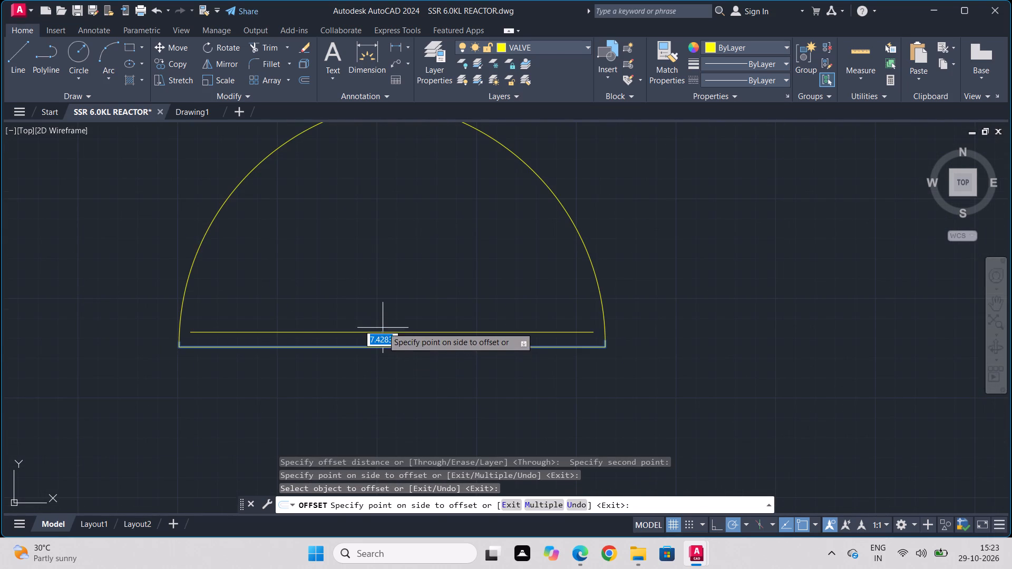
click(383, 325)
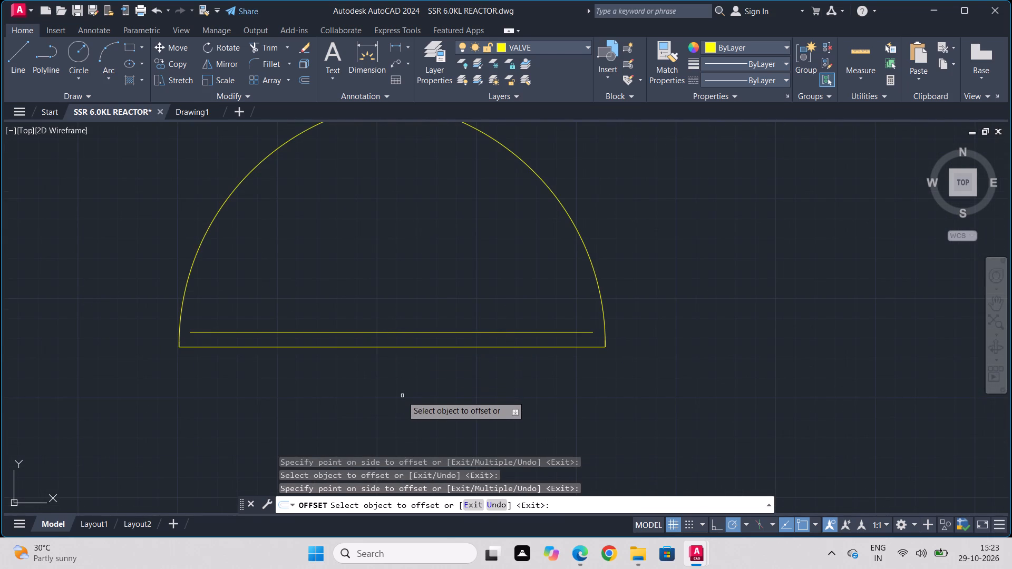
key(Escape)
Stretch both ends of the lower offset line outward to meet the symbol's lower arcs.
click(476, 332)
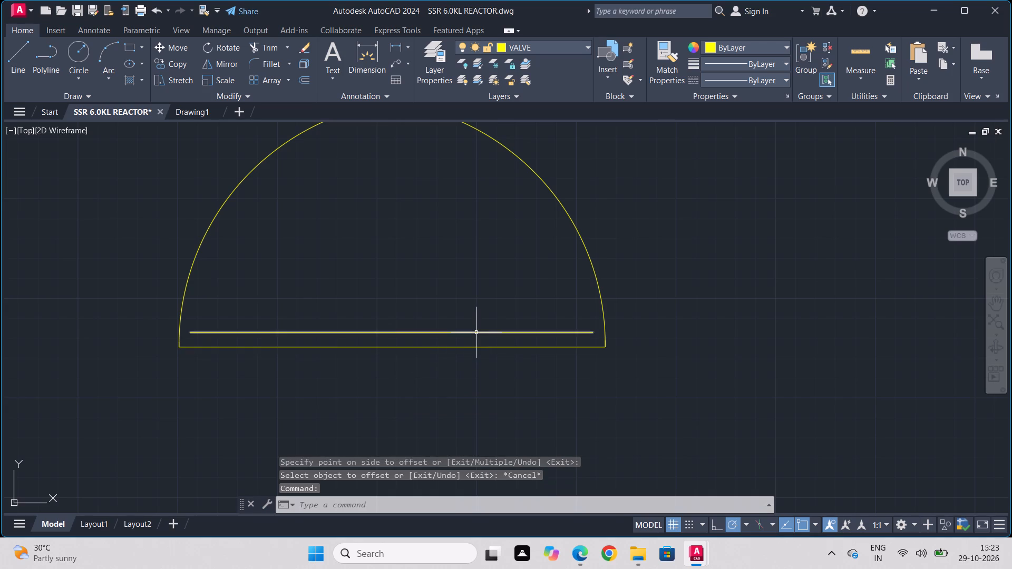
scroll(589, 342, up, 4)
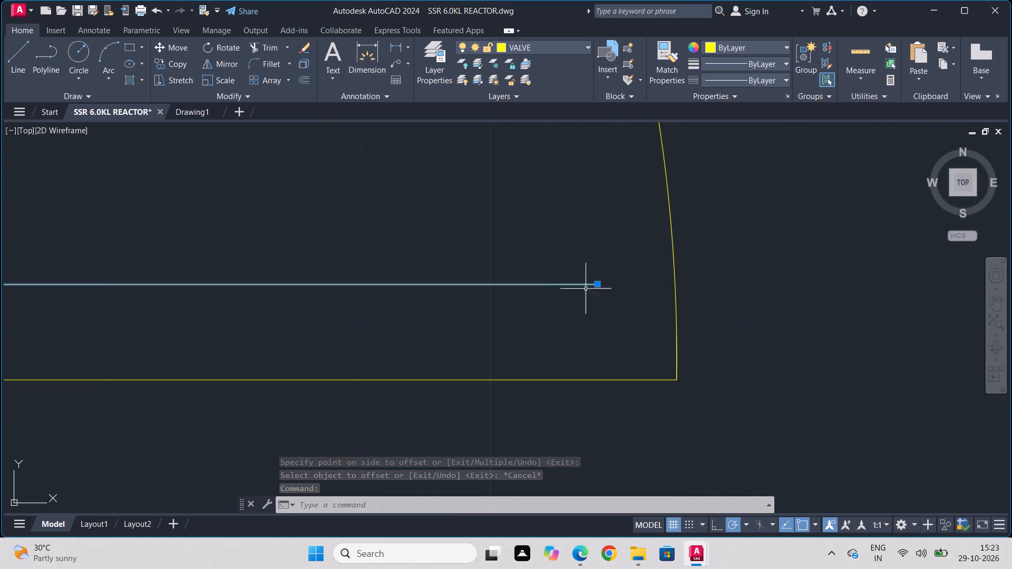
click(595, 286)
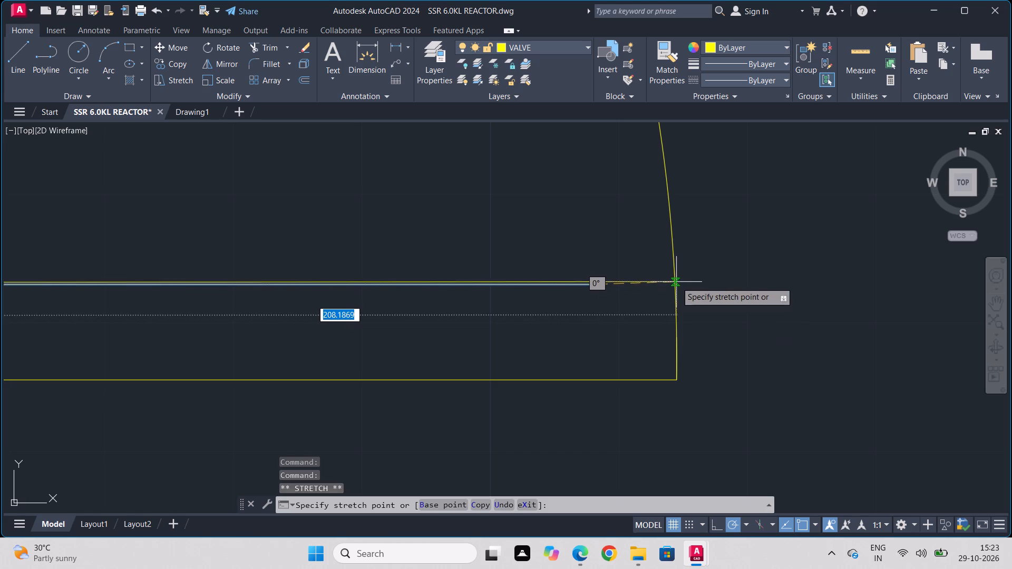
click(676, 284)
scroll(541, 341, down, 2)
middle_drag(396, 349, 492, 332)
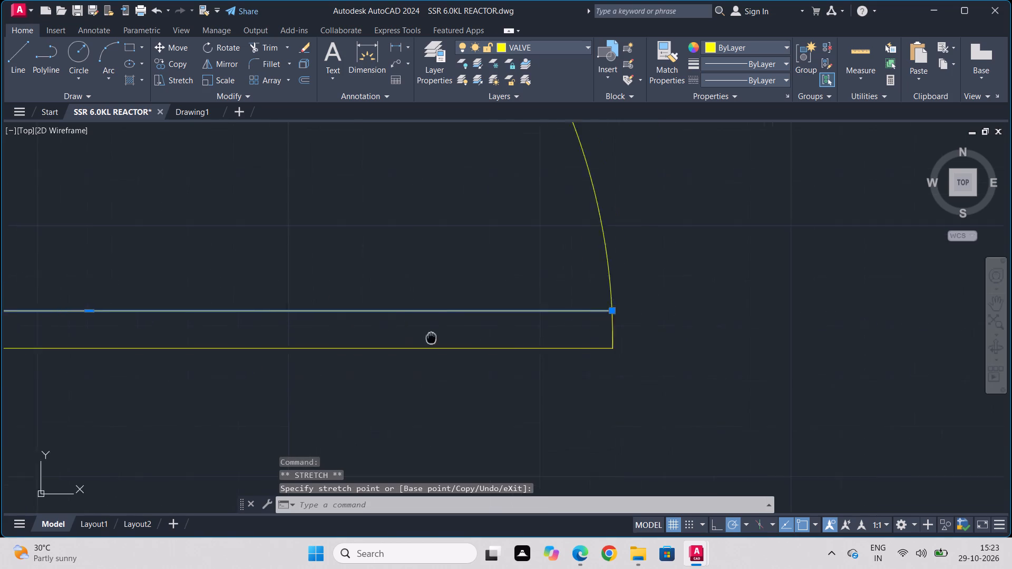
middle_drag(492, 332, 1011, 331)
scroll(295, 299, up, 2)
scroll(295, 299, down, 1)
scroll(295, 299, up, 1)
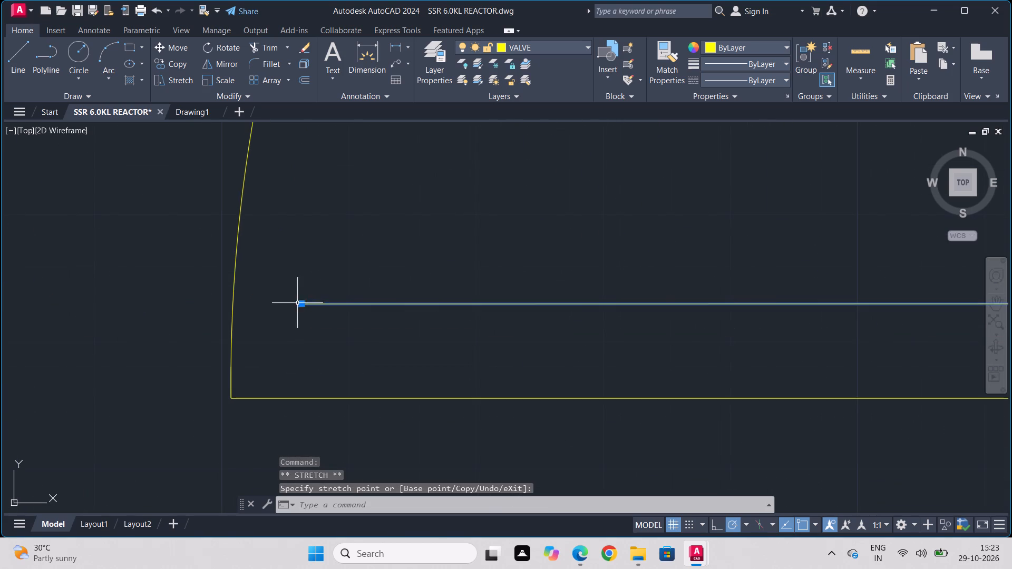
click(301, 306)
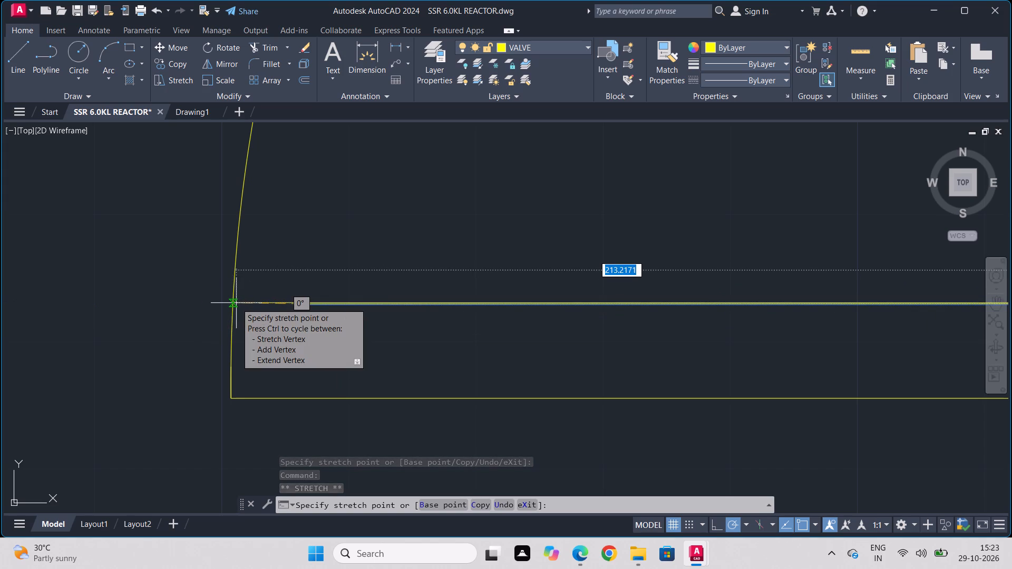
scroll(232, 302, up, 4)
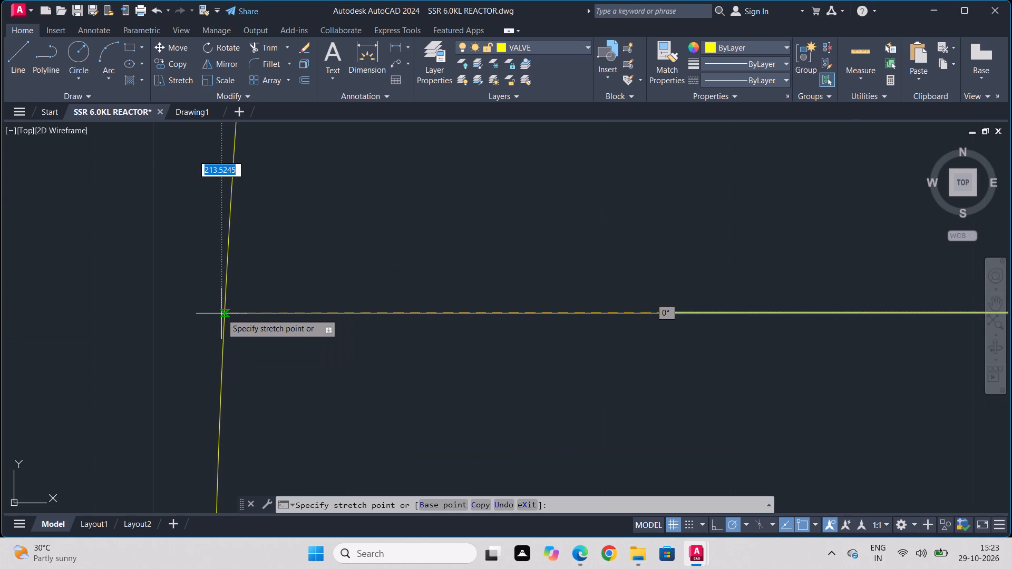
click(224, 315)
scroll(358, 321, down, 3)
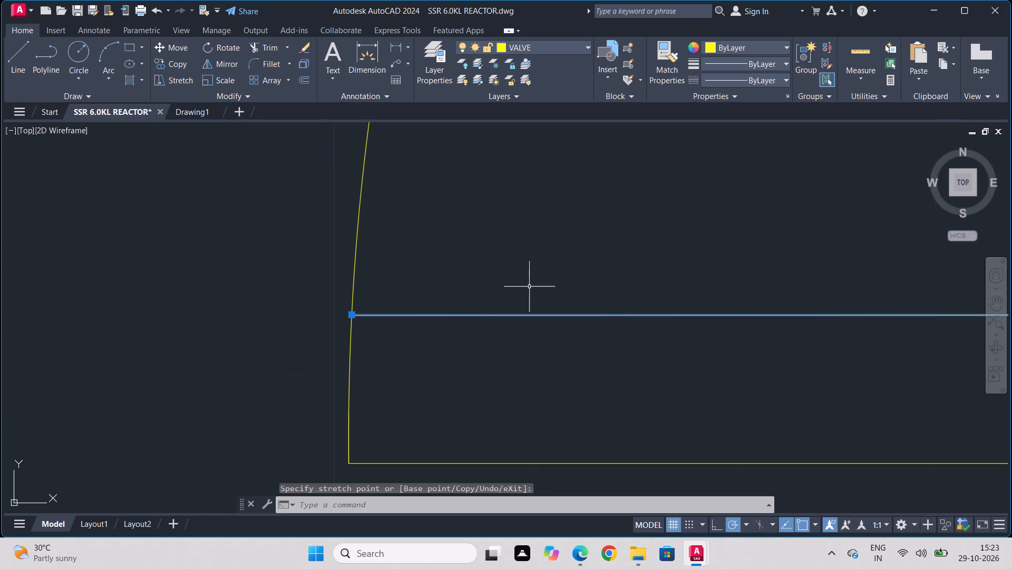
scroll(742, 253, down, 3)
middle_drag(766, 240, 336, 395)
scroll(335, 395, down, 1)
scroll(335, 395, up, 1)
scroll(347, 382, down, 1)
scroll(601, 237, down, 1)
middle_drag(601, 237, 600, 247)
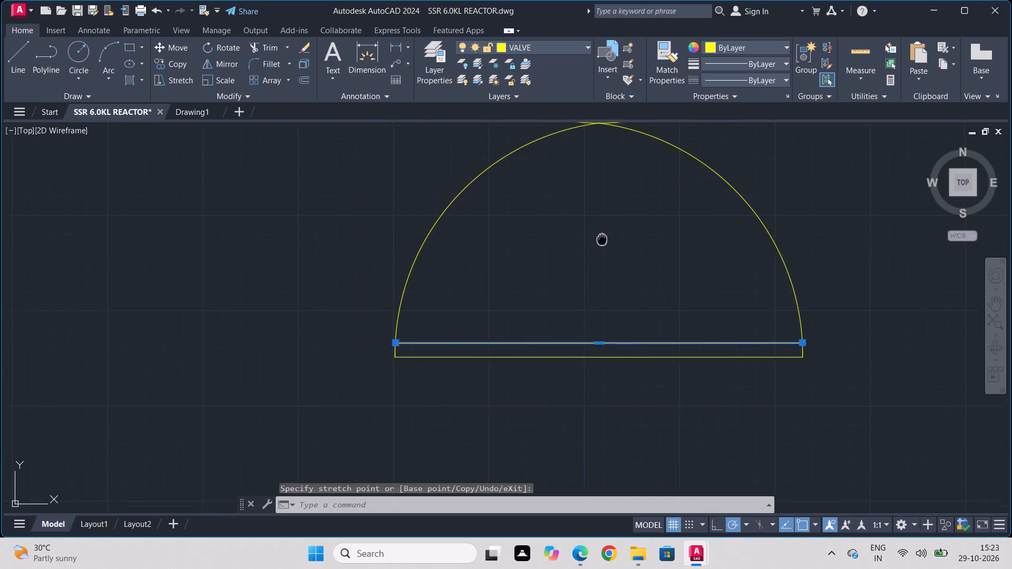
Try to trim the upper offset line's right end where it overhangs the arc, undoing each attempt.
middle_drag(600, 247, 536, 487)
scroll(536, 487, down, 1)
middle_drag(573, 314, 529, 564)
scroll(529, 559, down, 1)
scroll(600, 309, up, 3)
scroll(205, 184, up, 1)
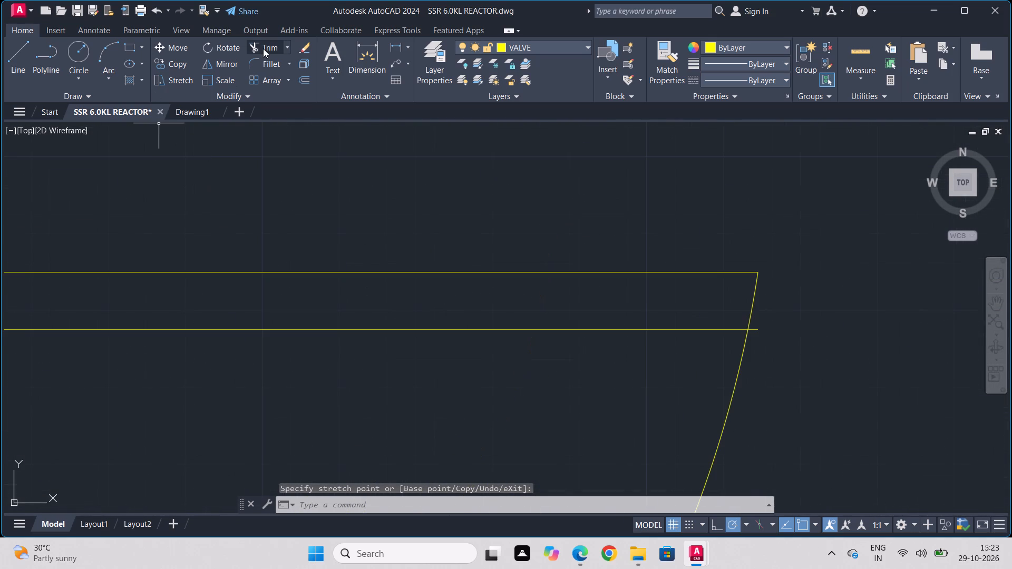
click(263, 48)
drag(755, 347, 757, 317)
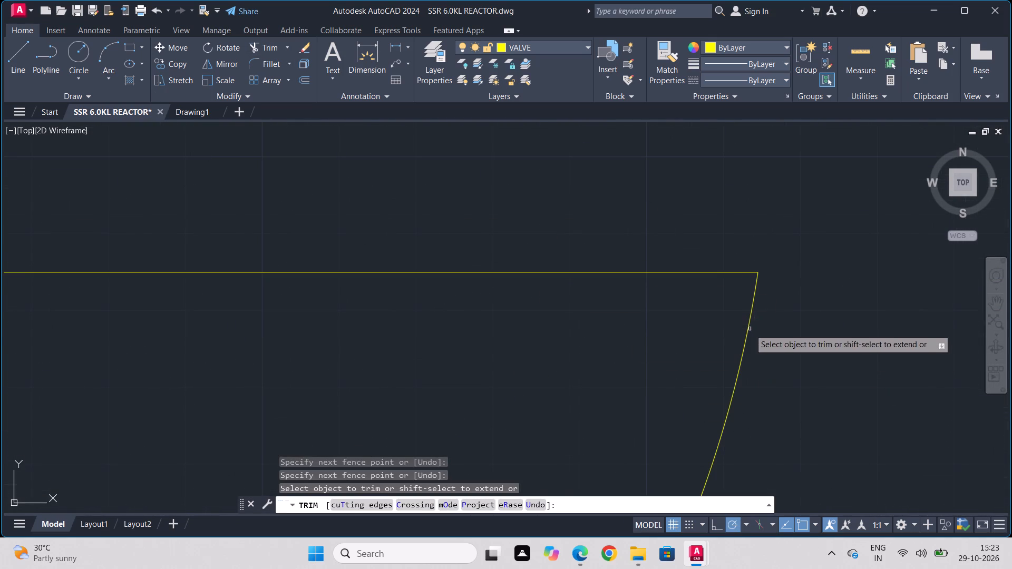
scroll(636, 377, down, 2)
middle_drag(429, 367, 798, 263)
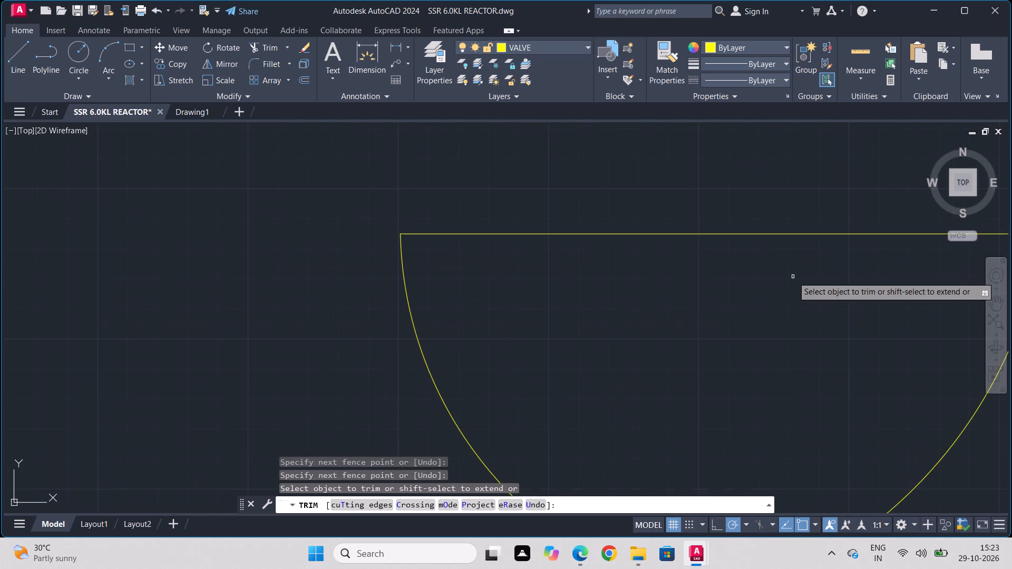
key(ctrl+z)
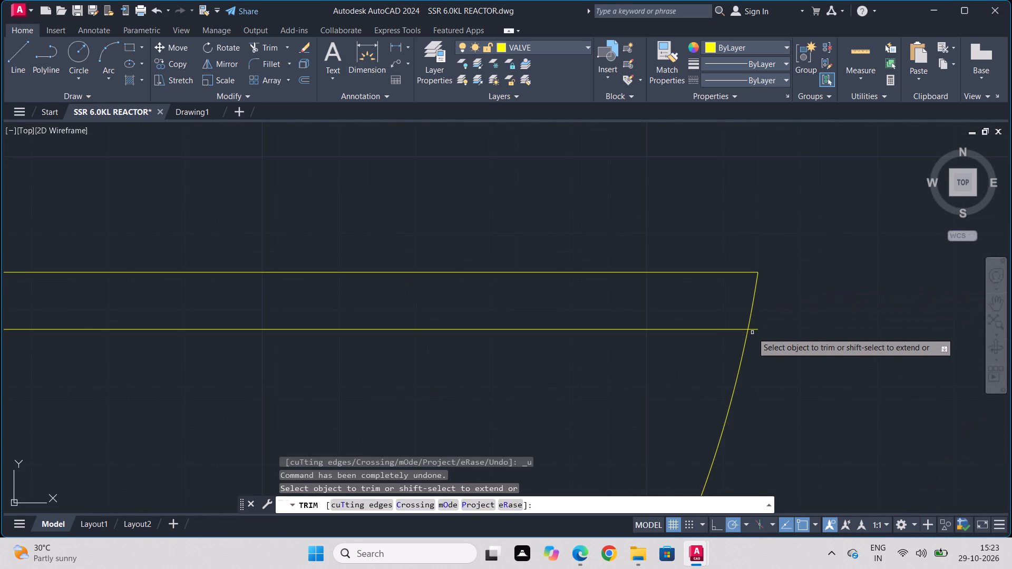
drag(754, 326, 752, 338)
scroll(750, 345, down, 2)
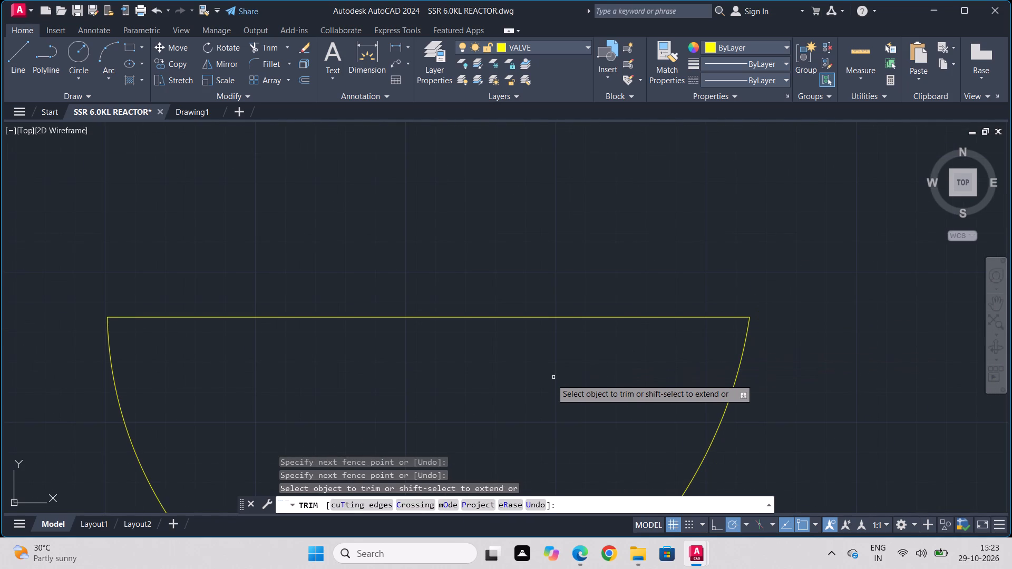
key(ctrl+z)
Trim away the upper offset line using a fence across its left end beyond the arc.
scroll(624, 347, down, 2)
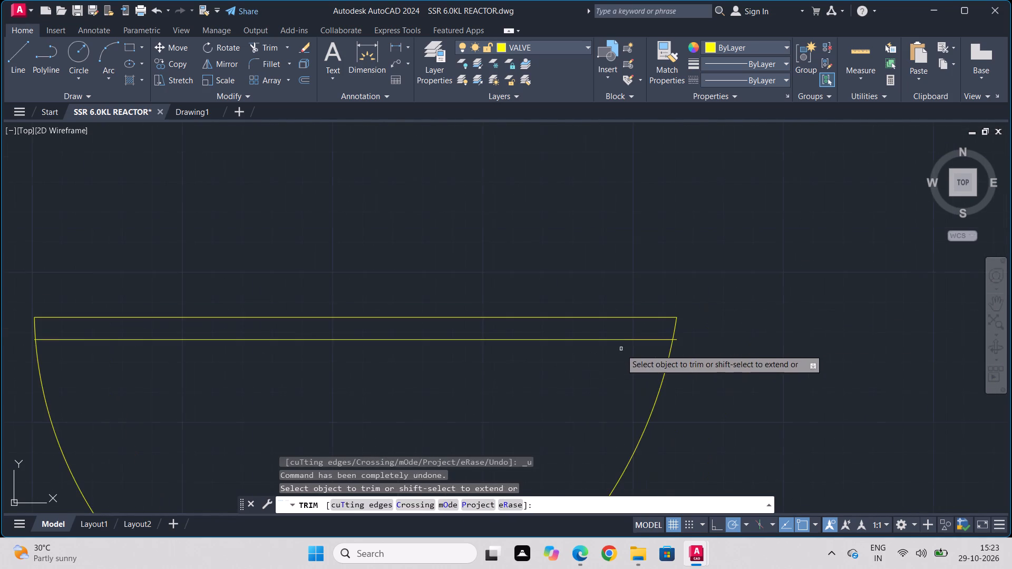
middle_drag(627, 348, 833, 312)
scroll(235, 337, up, 5)
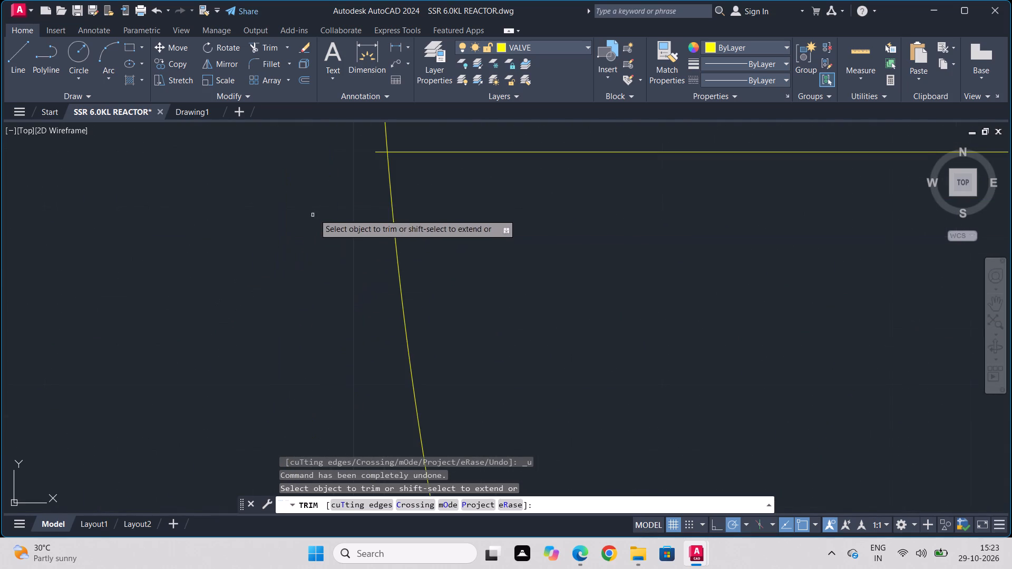
scroll(334, 192, down, 1)
middle_drag(283, 336, 284, 330)
scroll(311, 263, up, 1)
middle_drag(325, 231, 261, 469)
scroll(314, 351, up, 2)
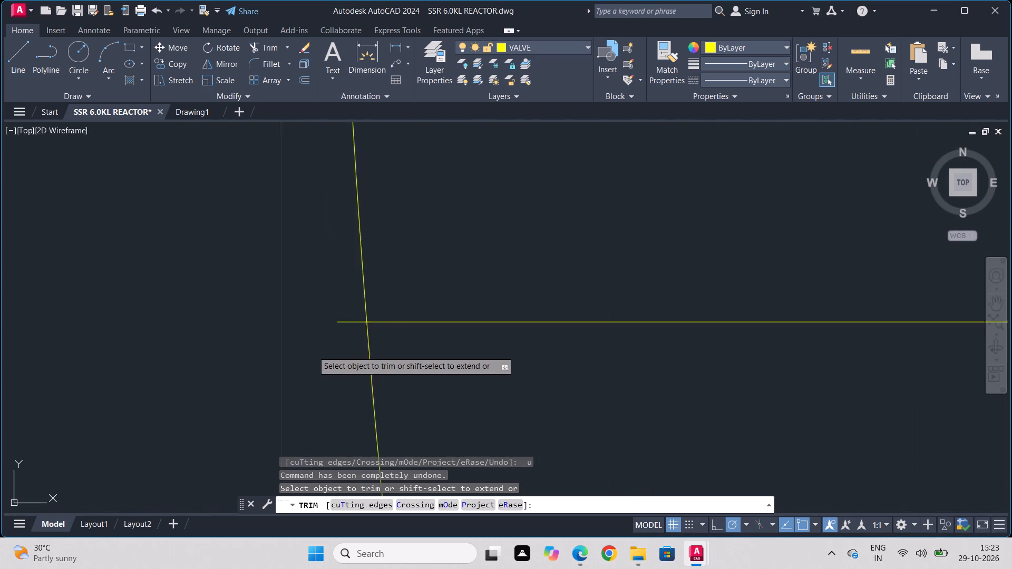
scroll(313, 351, up, 1)
drag(359, 264, 330, 377)
drag(376, 269, 376, 269)
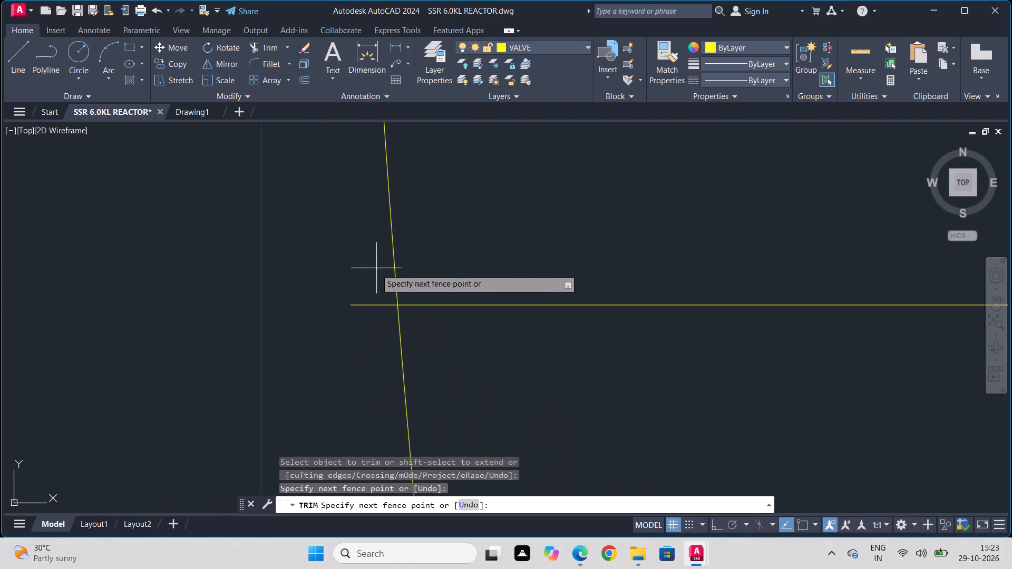
drag(376, 269, 347, 404)
scroll(507, 381, down, 2)
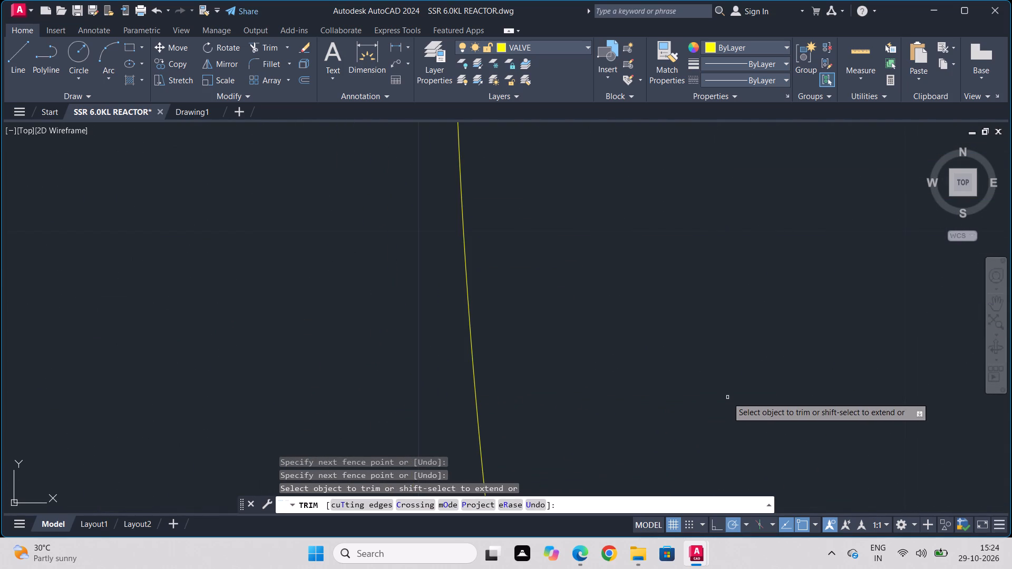
key(Escape)
Offset the valve symbol's top edge inward by about 0.44, picking the distance on screen.
scroll(675, 347, down, 2)
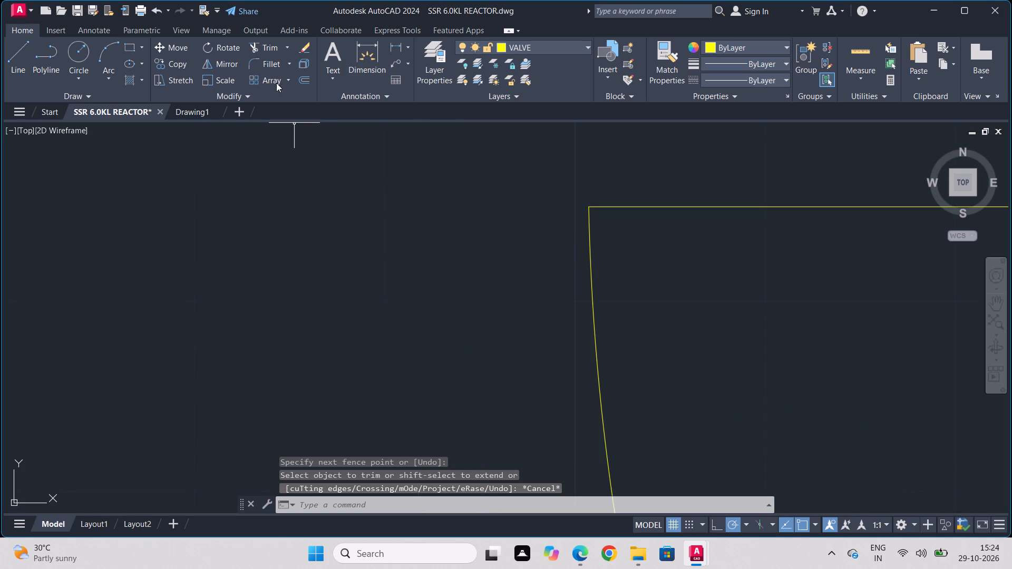
click(306, 85)
middle_drag(863, 246, 527, 283)
click(774, 244)
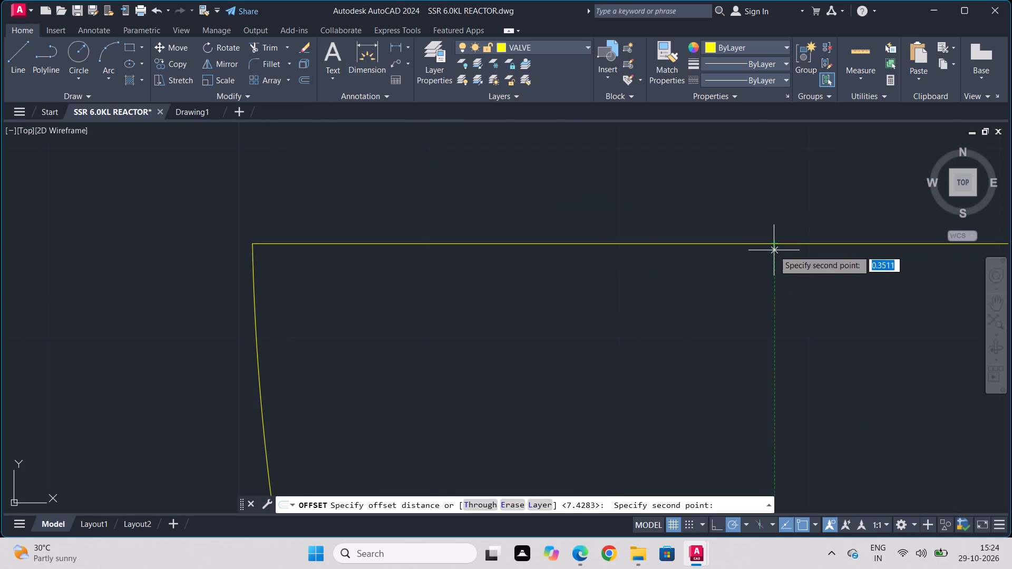
scroll(773, 266, up, 4)
scroll(758, 178, down, 1)
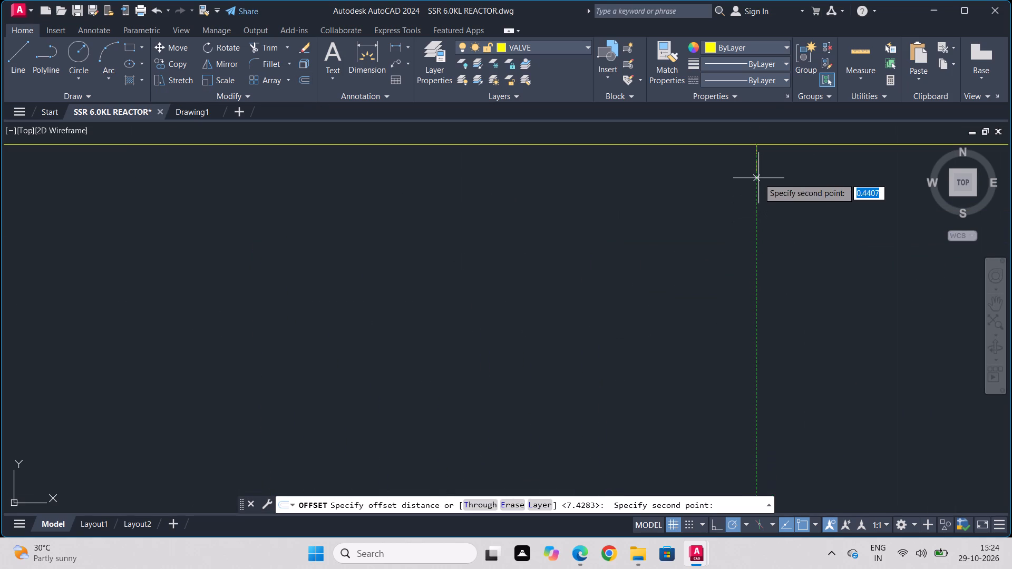
click(760, 178)
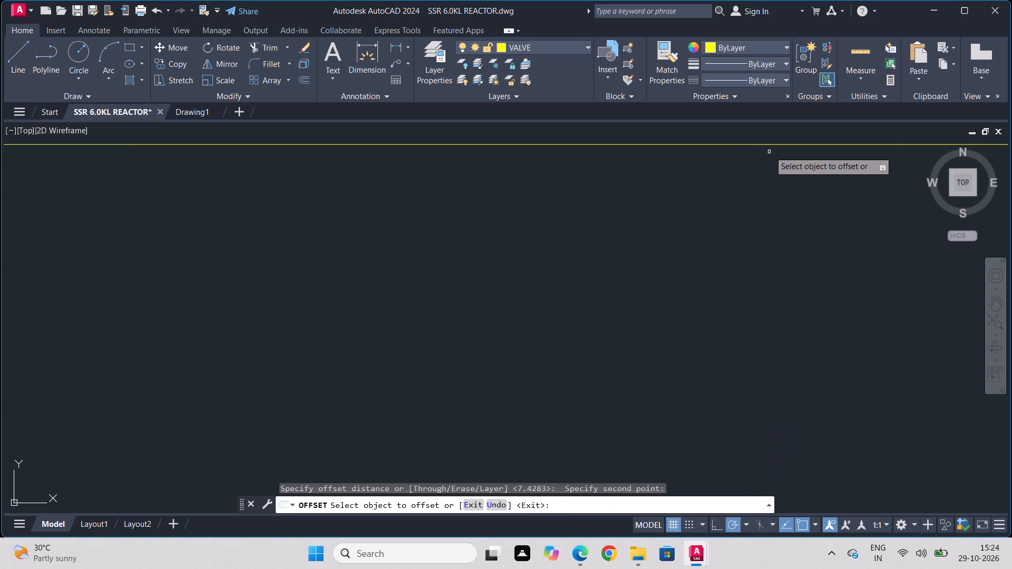
click(771, 146)
click(769, 143)
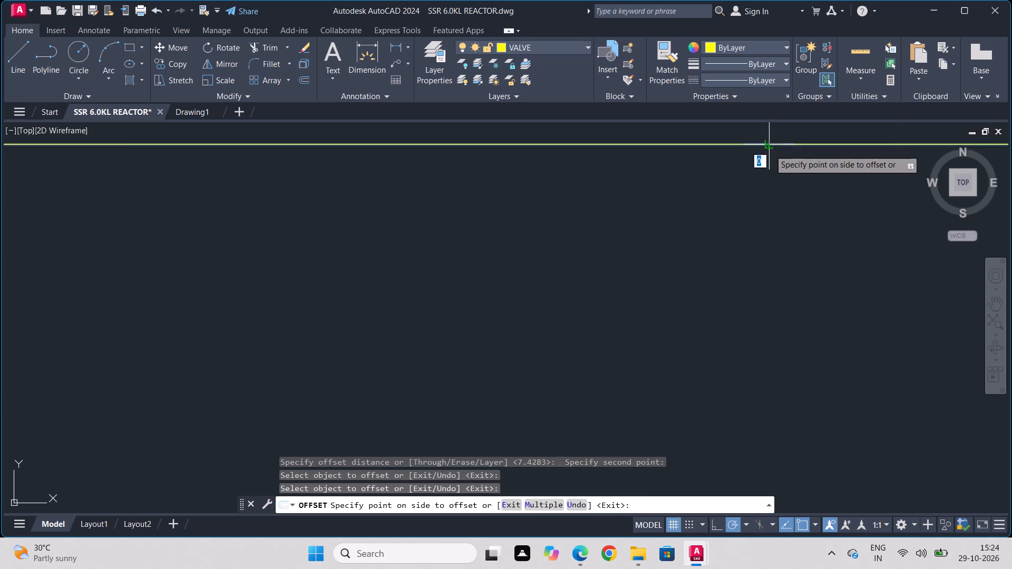
click(767, 172)
Examine where the new upper offset line meets the arcs, and check the overall valve symbol.
scroll(686, 291, down, 3)
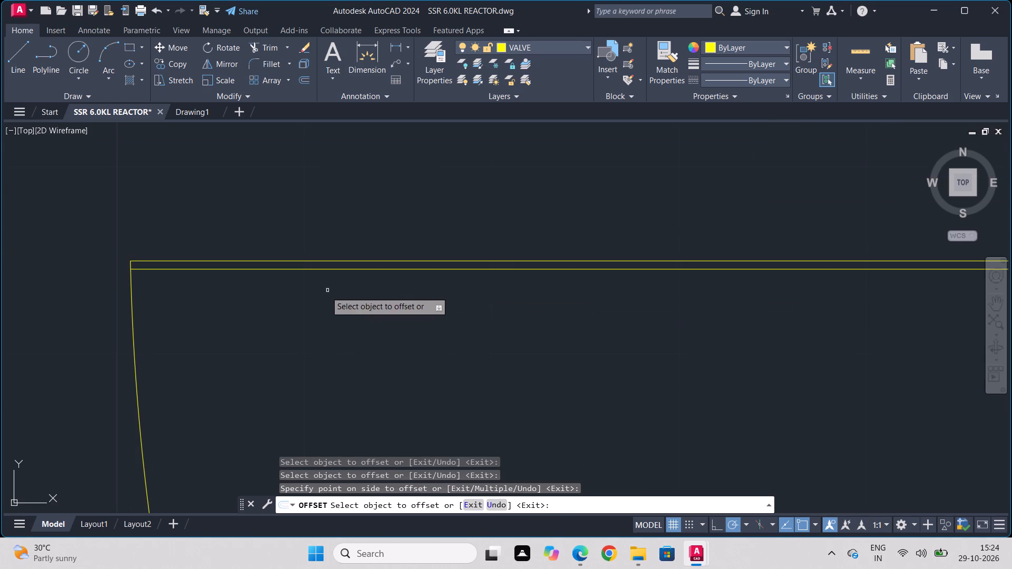
middle_drag(893, 410, 0, 276)
scroll(511, 264, down, 2)
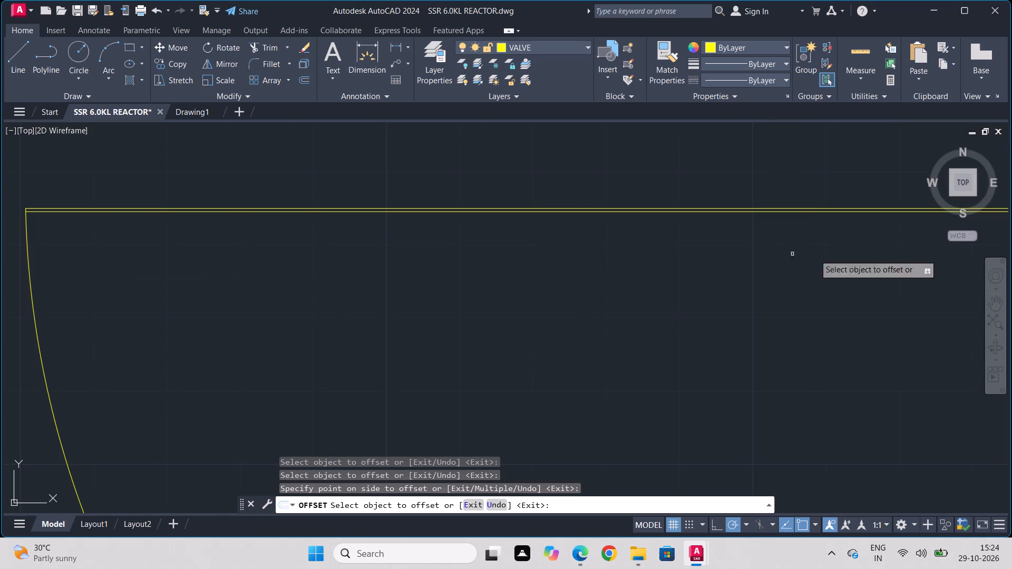
middle_drag(868, 258, 199, 279)
scroll(216, 274, down, 1)
scroll(716, 238, up, 1)
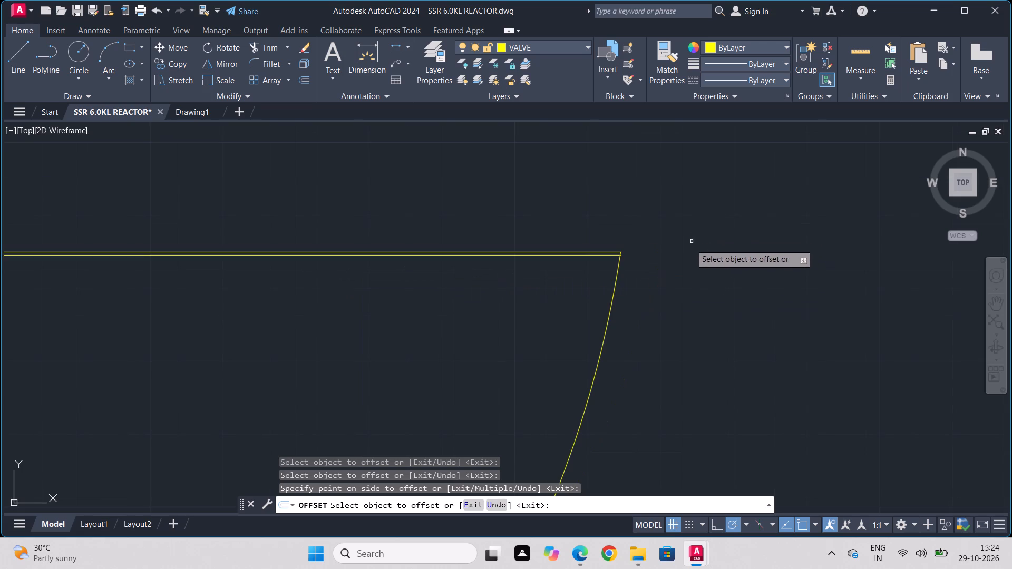
scroll(626, 329, up, 1)
middle_drag(626, 329, 867, 149)
scroll(630, 325, down, 1)
scroll(853, 234, down, 2)
scroll(813, 367, down, 2)
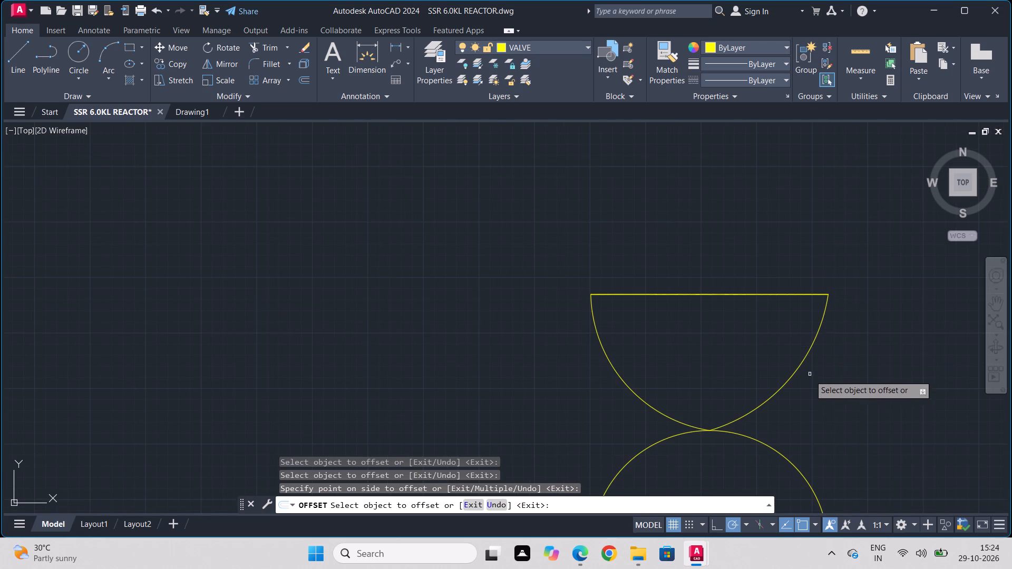
scroll(814, 382, down, 1)
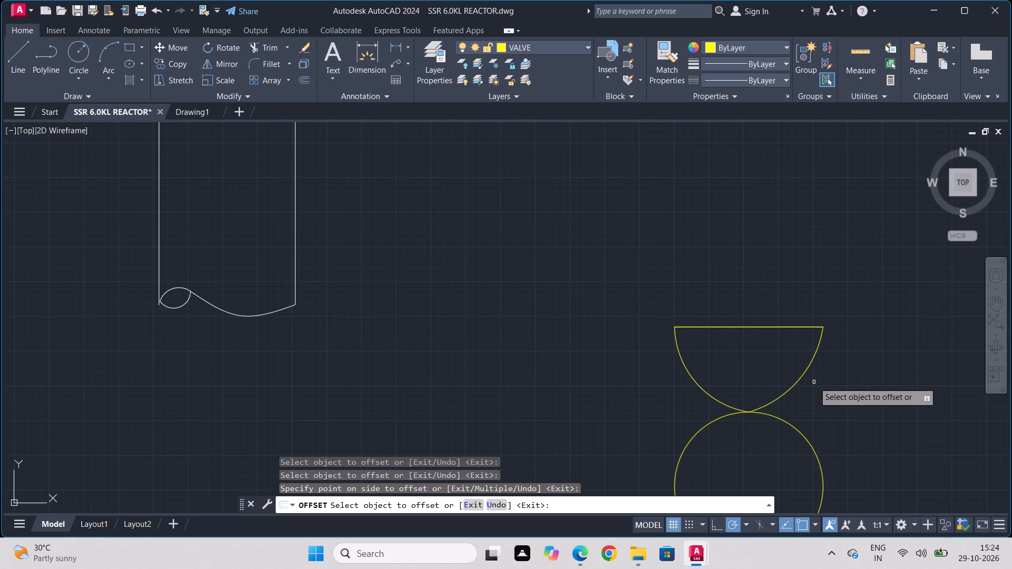
middle_drag(814, 382, 815, 264)
scroll(815, 264, down, 2)
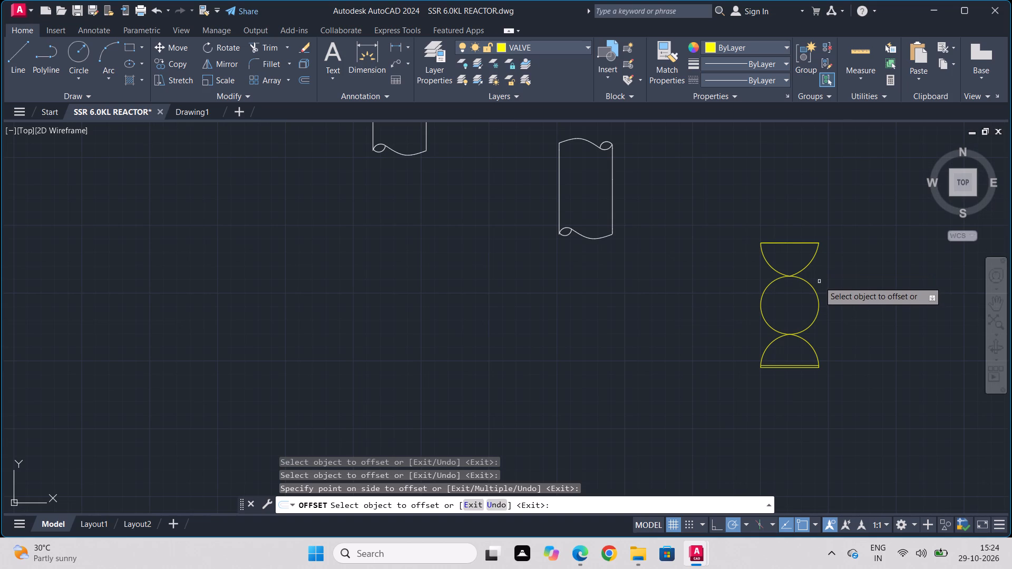
key(Escape)
Scale the middle circle down to about two-thirds of its size, using its bottom quadrant as the base point.
scroll(819, 281, up, 2)
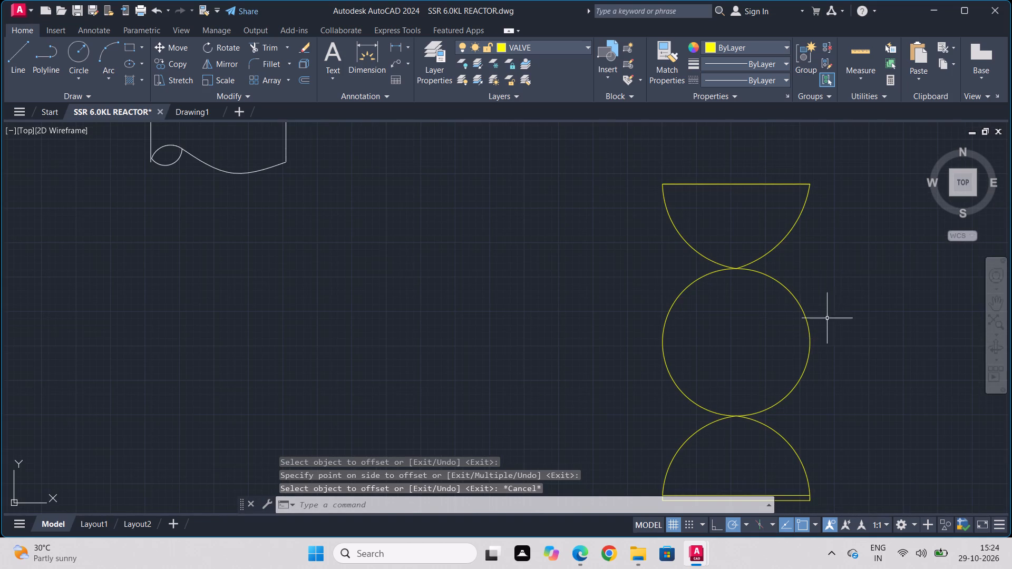
drag(838, 304, 804, 331)
click(760, 370)
click(217, 82)
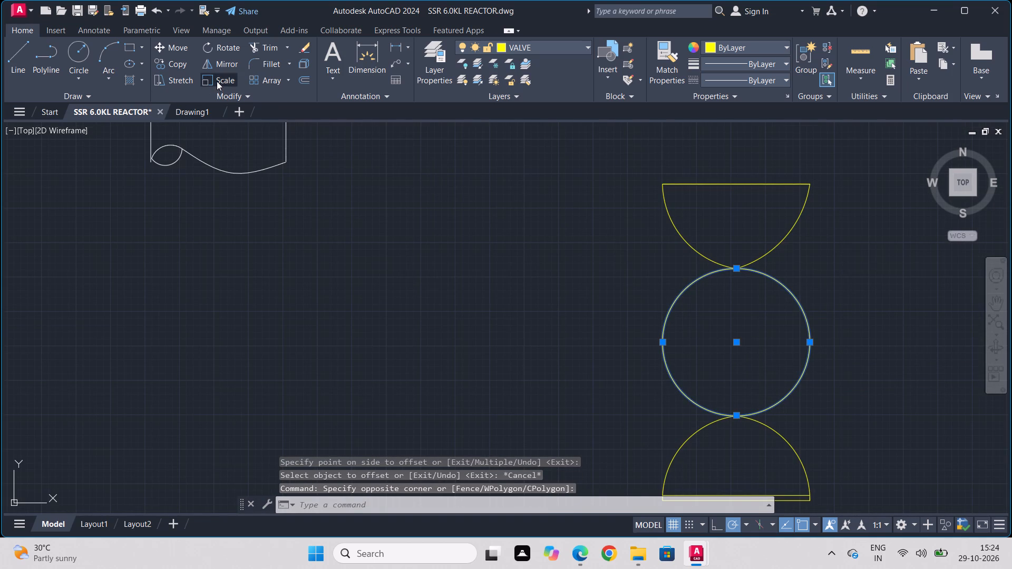
click(736, 416)
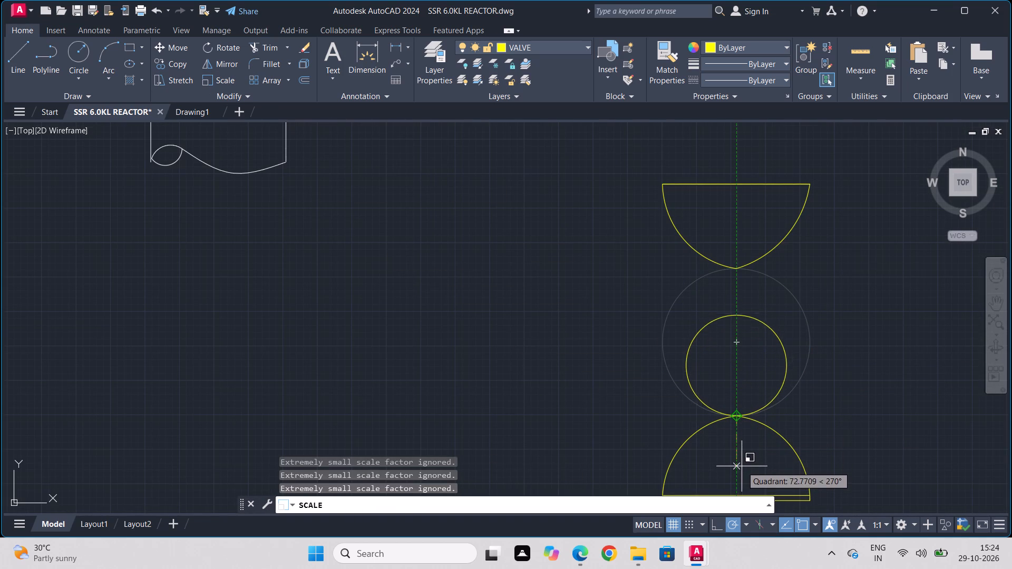
click(742, 466)
Move the upper half-round shape straight down so its lower tip meets the top of the reduced circle.
click(820, 166)
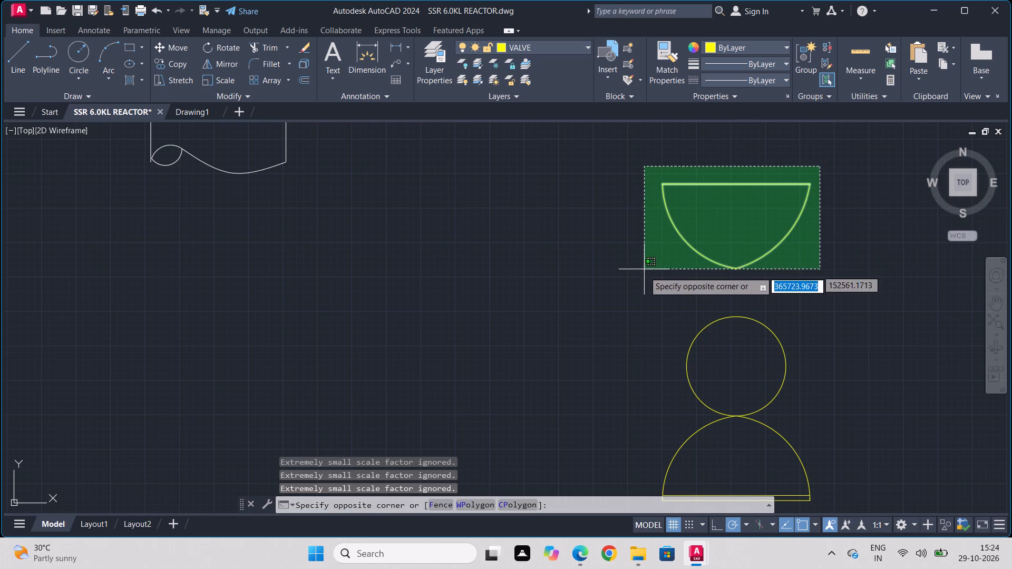
click(643, 277)
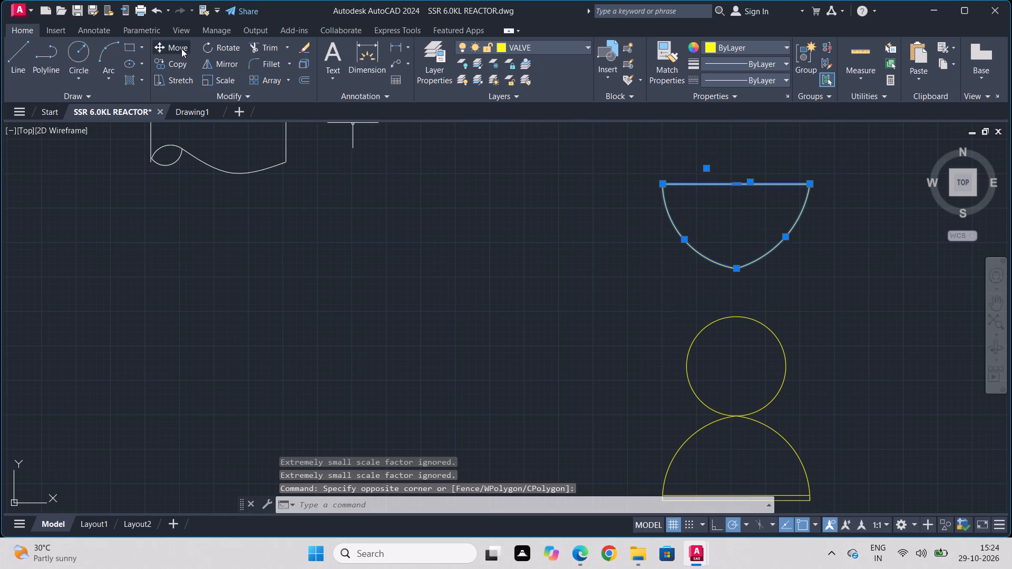
click(181, 46)
click(737, 270)
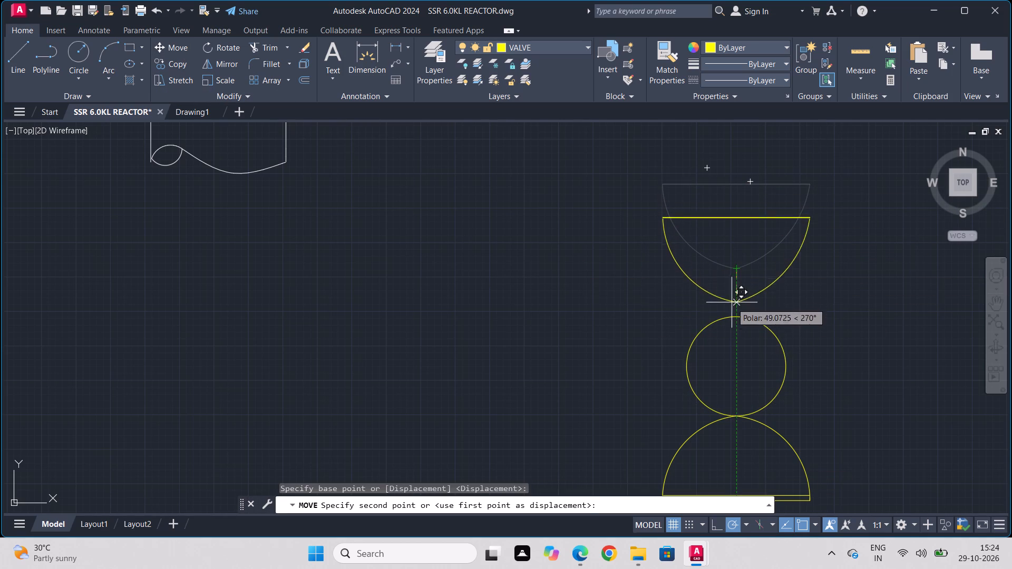
click(734, 315)
Scale the upper half-round shape down to about five-sixths of its size from its lower tip.
drag(841, 226, 830, 228)
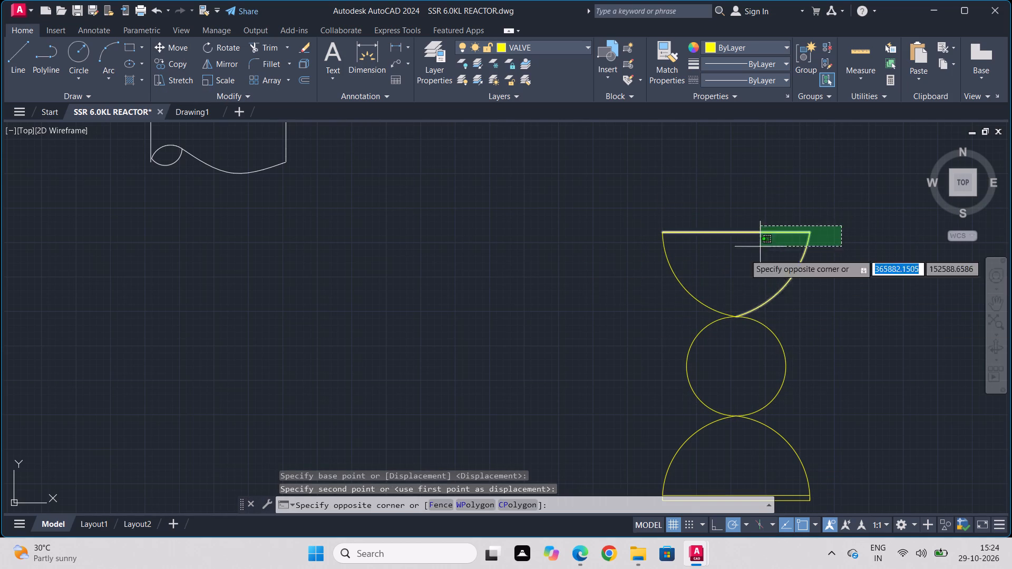
click(635, 295)
click(208, 74)
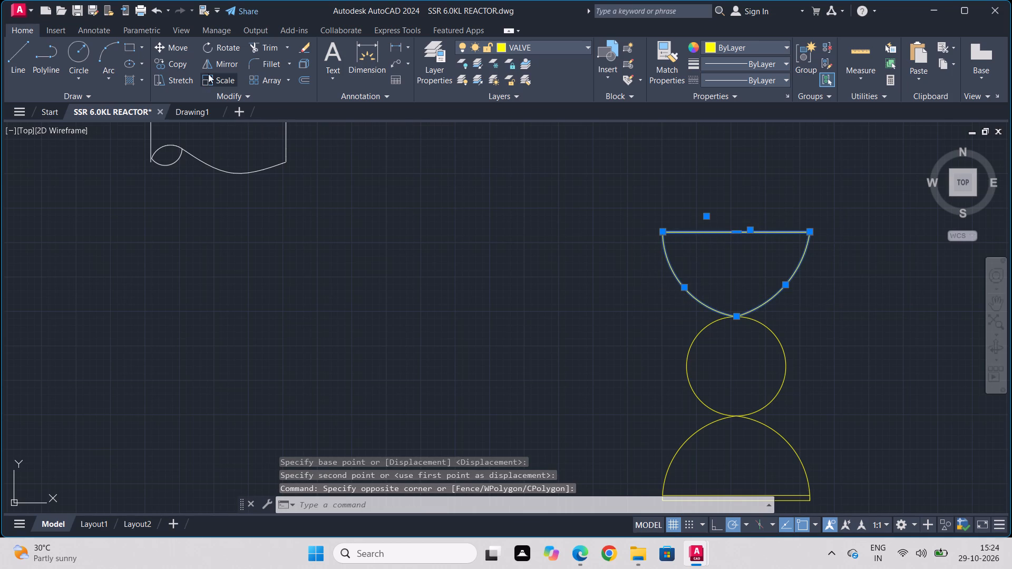
click(734, 313)
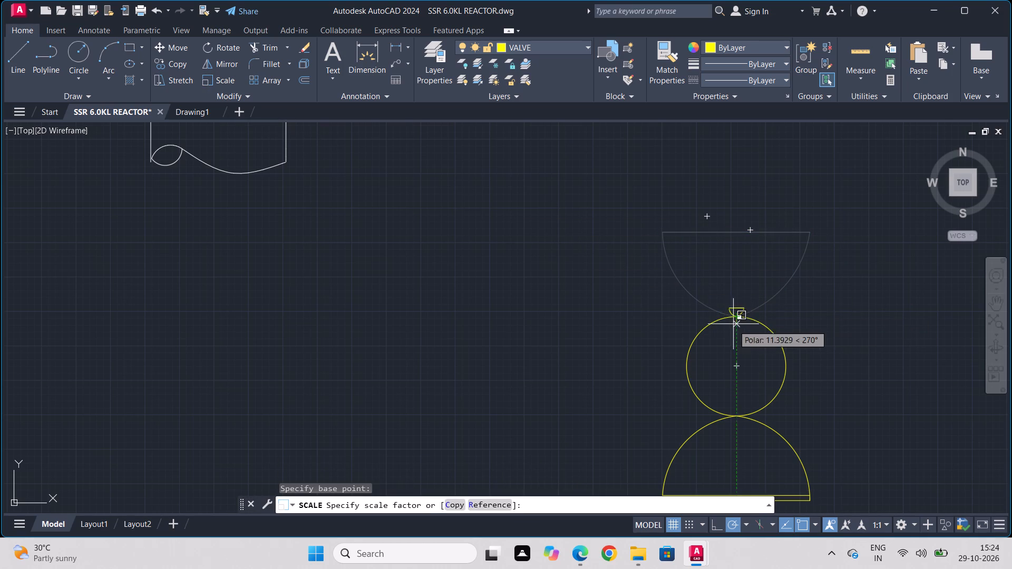
click(735, 378)
Scale the lower half-round shape and its end lines down to about 85% from the point touching the circle.
middle_drag(762, 422, 771, 355)
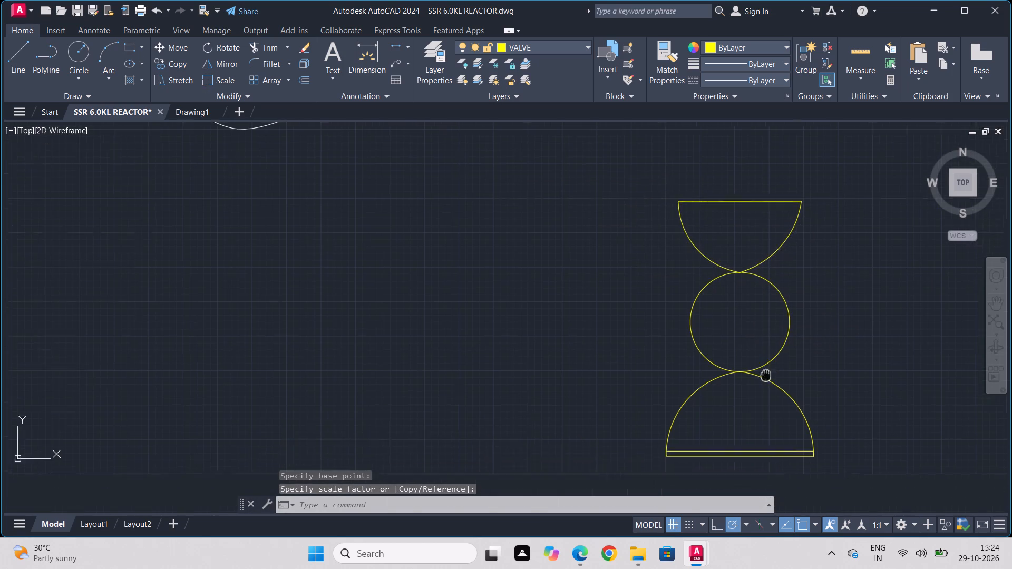
middle_drag(771, 355, 789, 289)
drag(848, 295, 838, 307)
click(675, 394)
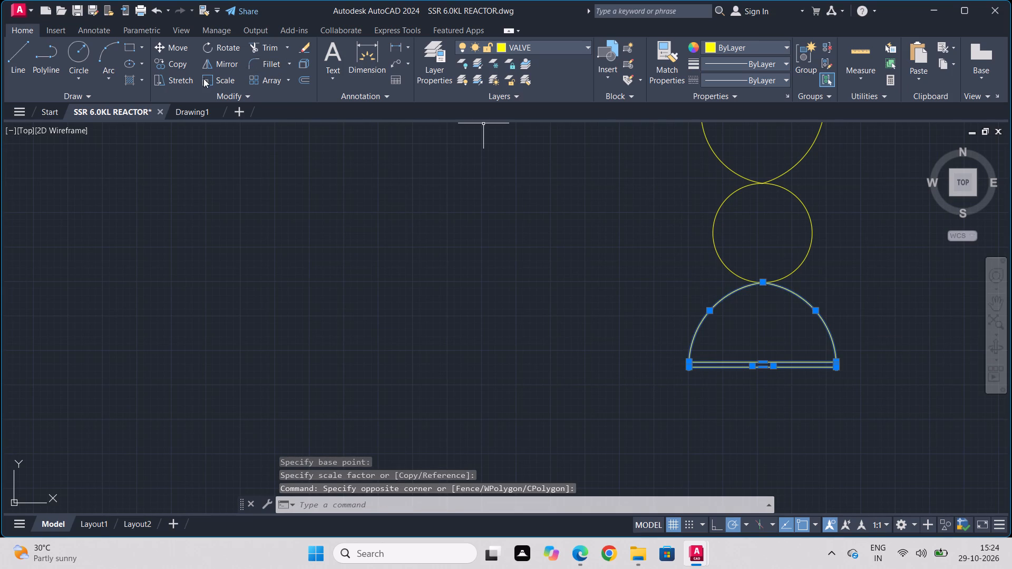
click(213, 78)
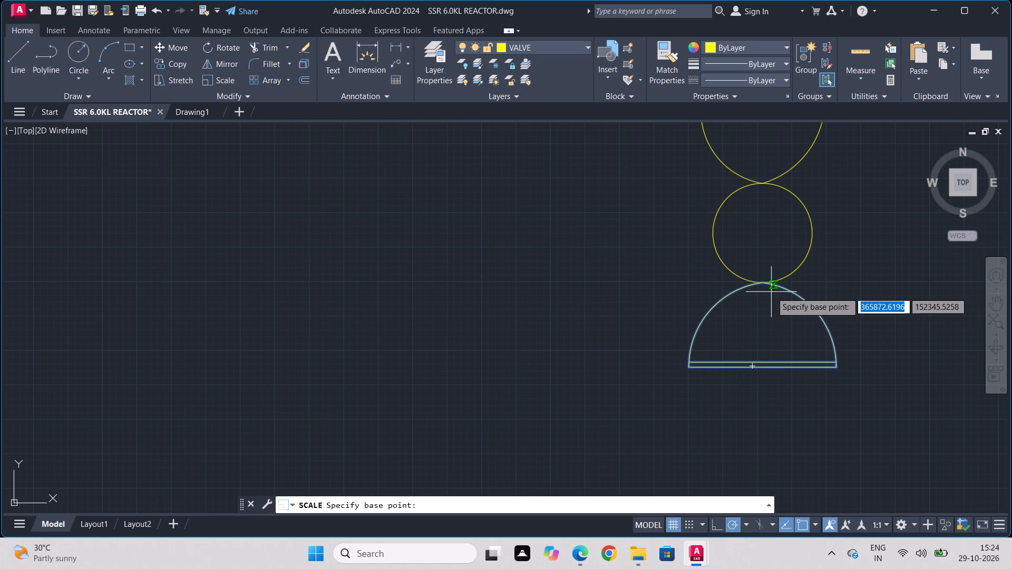
click(764, 281)
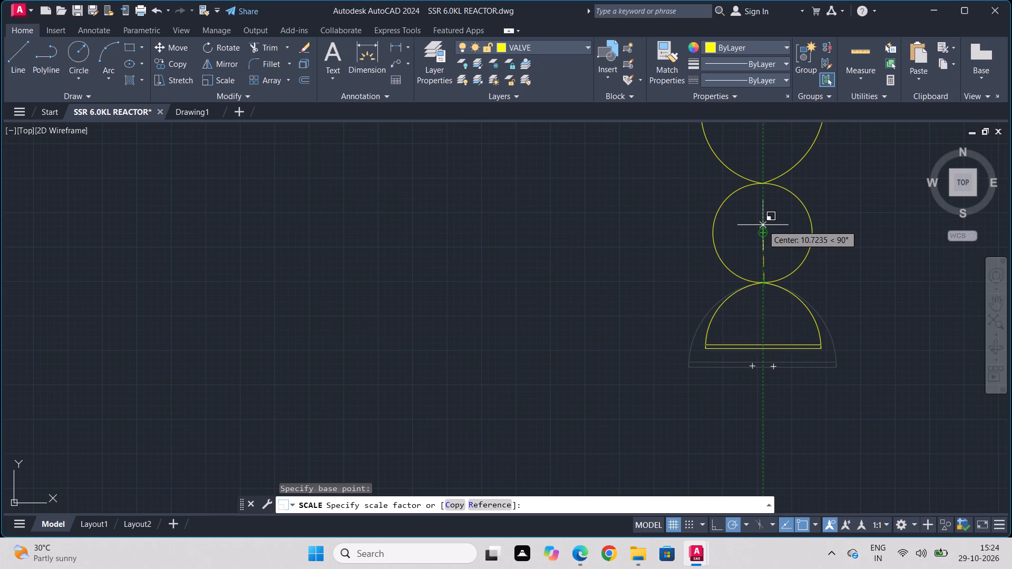
click(763, 220)
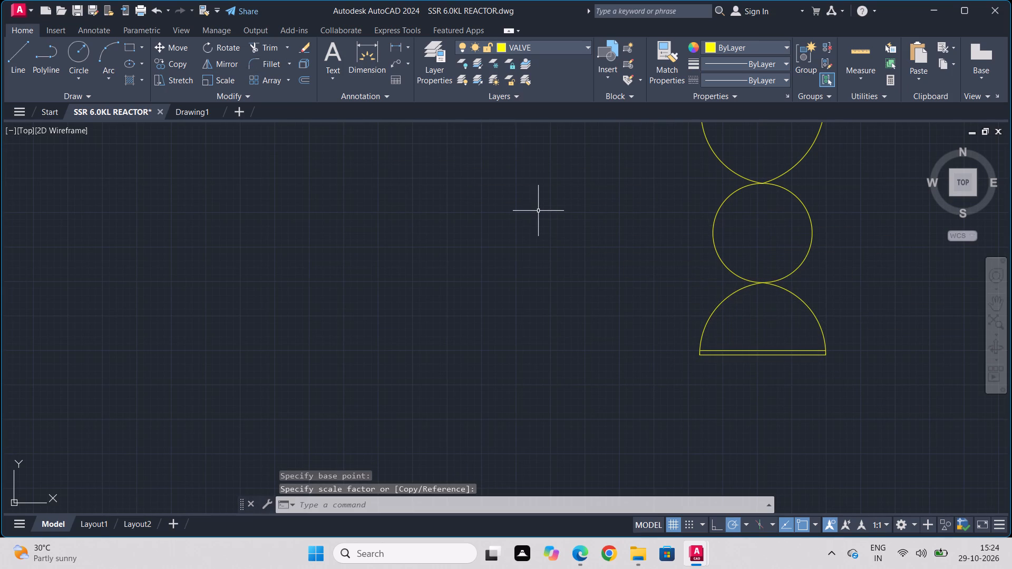
Draw an L-shaped handle line from the circle's left quadrant, running horizontally outward and about 74 units straight down.
key(l)
key(Return)
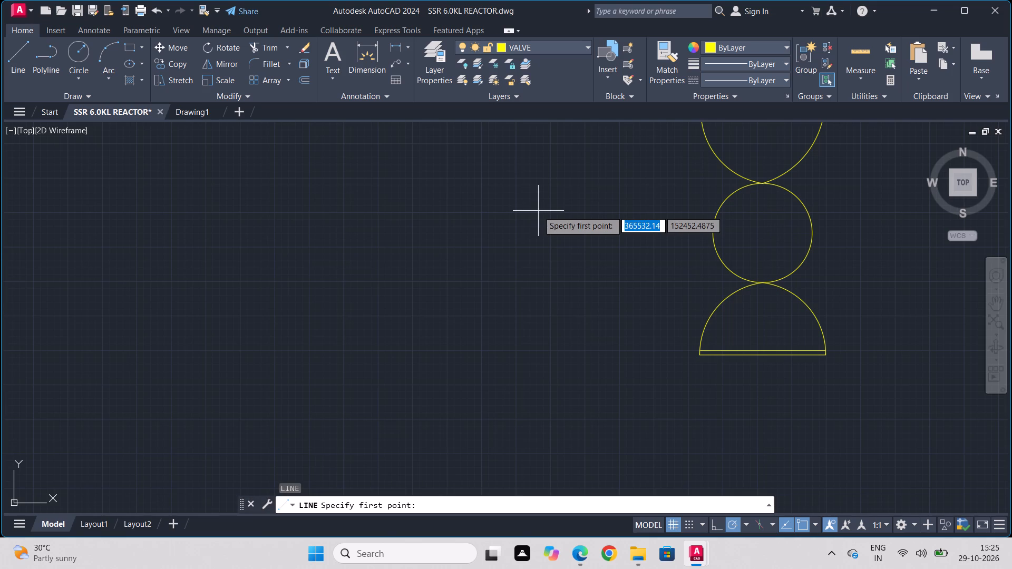
click(716, 229)
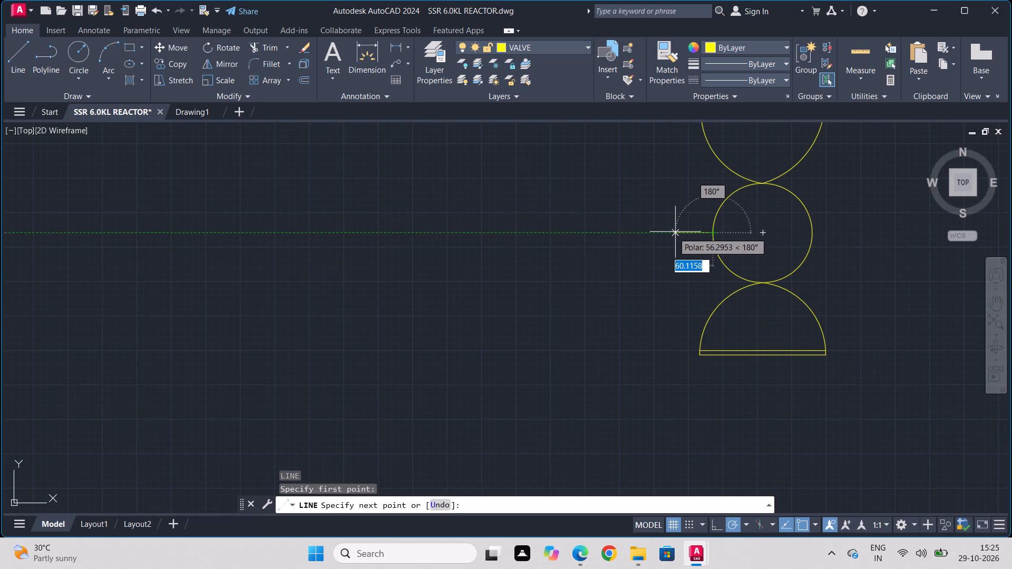
click(661, 233)
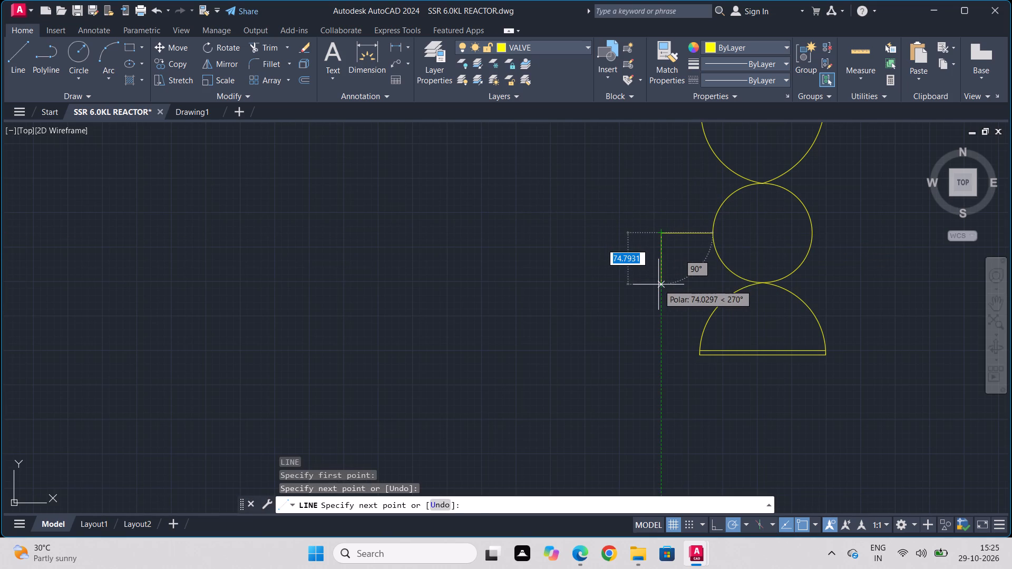
click(658, 284)
key(Escape)
scroll(675, 284, down, 2)
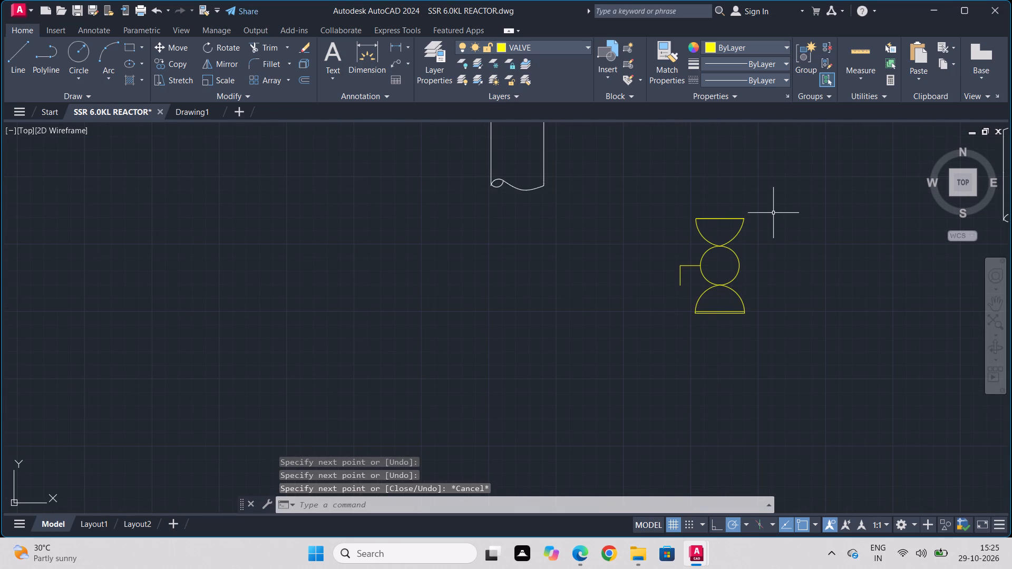
Erase the upper half-round shape together with its end lines.
scroll(743, 219, up, 2)
drag(749, 200, 716, 218)
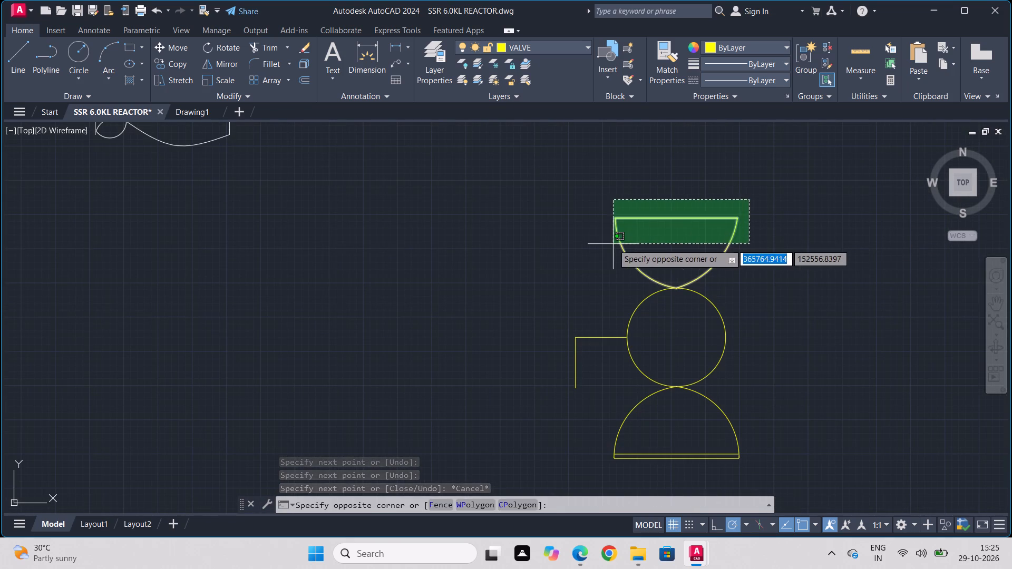
click(613, 244)
key(Delete)
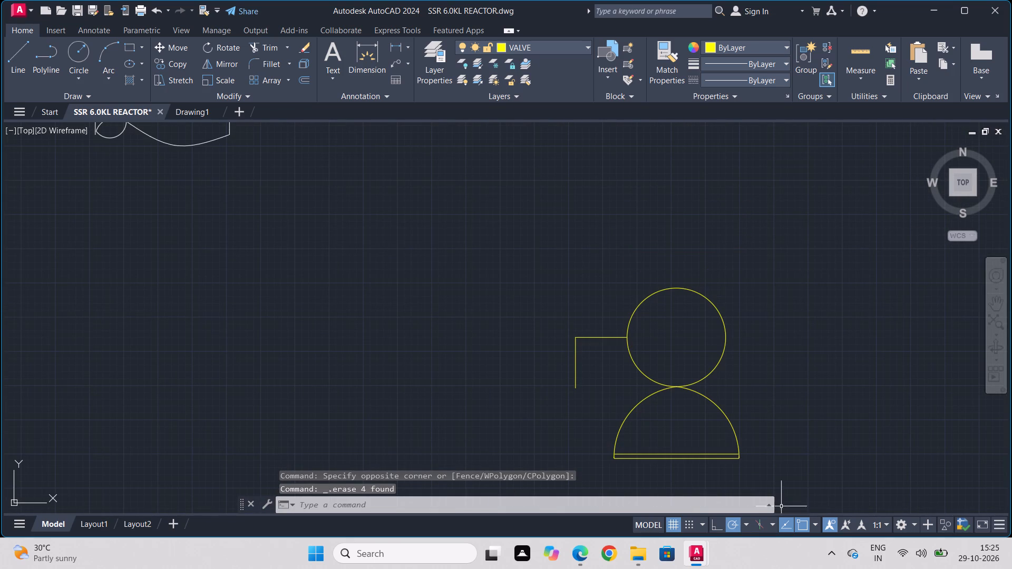
Mirror the lower half-round and its end lines about the circle's horizontal centre line, keeping the source objects.
click(743, 404)
click(617, 442)
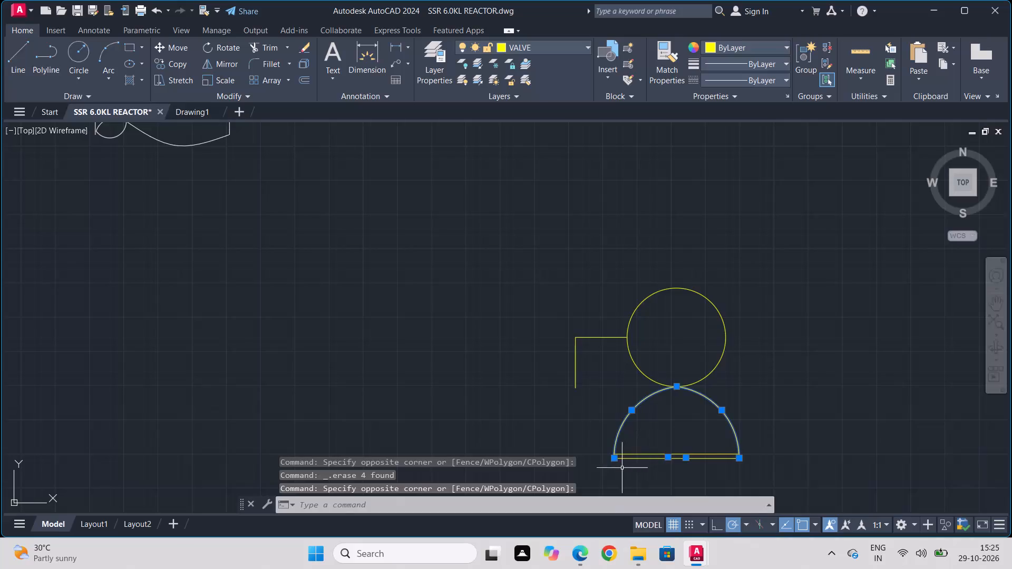
drag(624, 480, 647, 454)
click(707, 412)
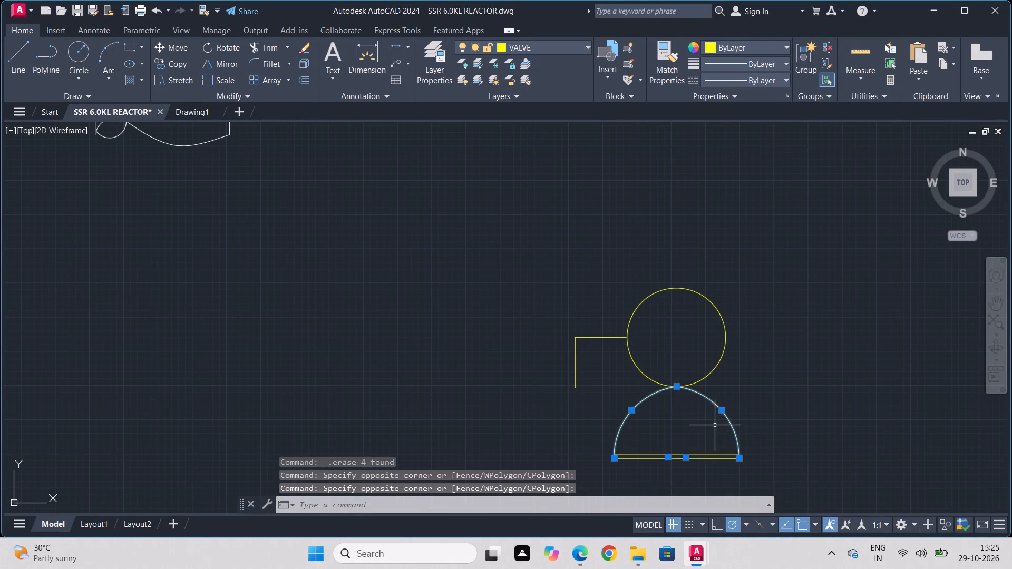
drag(716, 426, 706, 439)
click(620, 504)
click(635, 476)
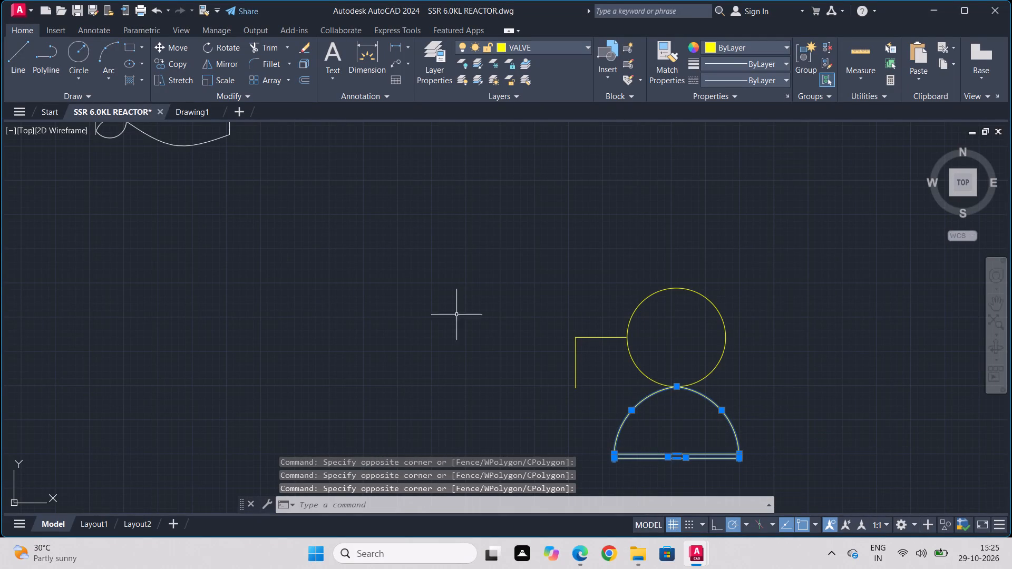
click(216, 62)
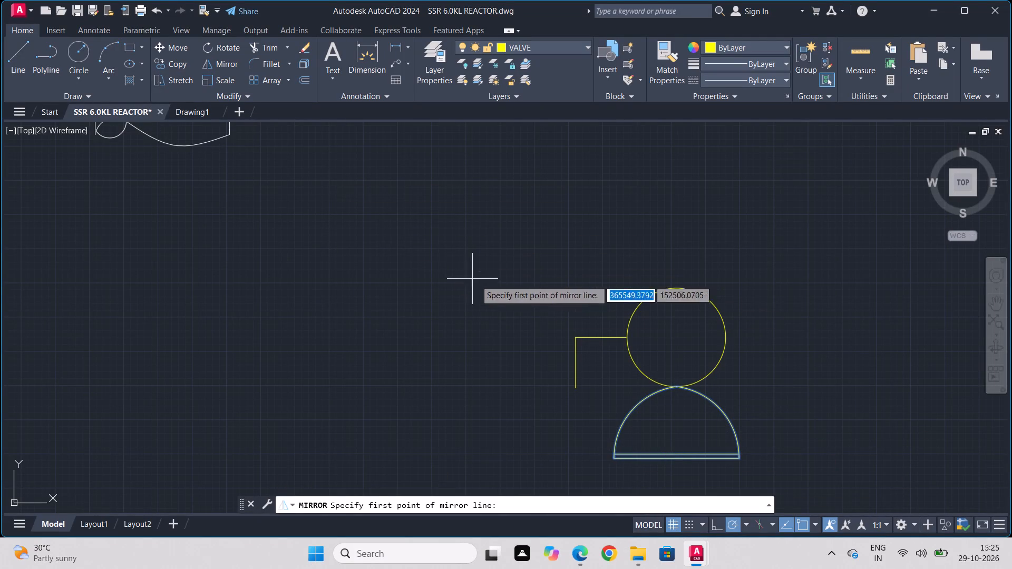
click(627, 337)
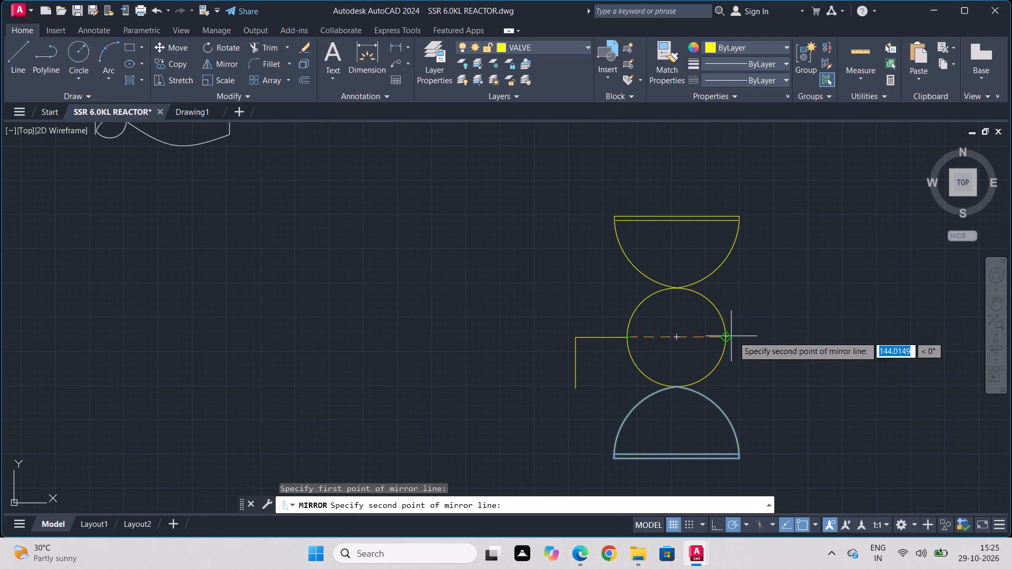
click(747, 338)
drag(775, 378, 747, 338)
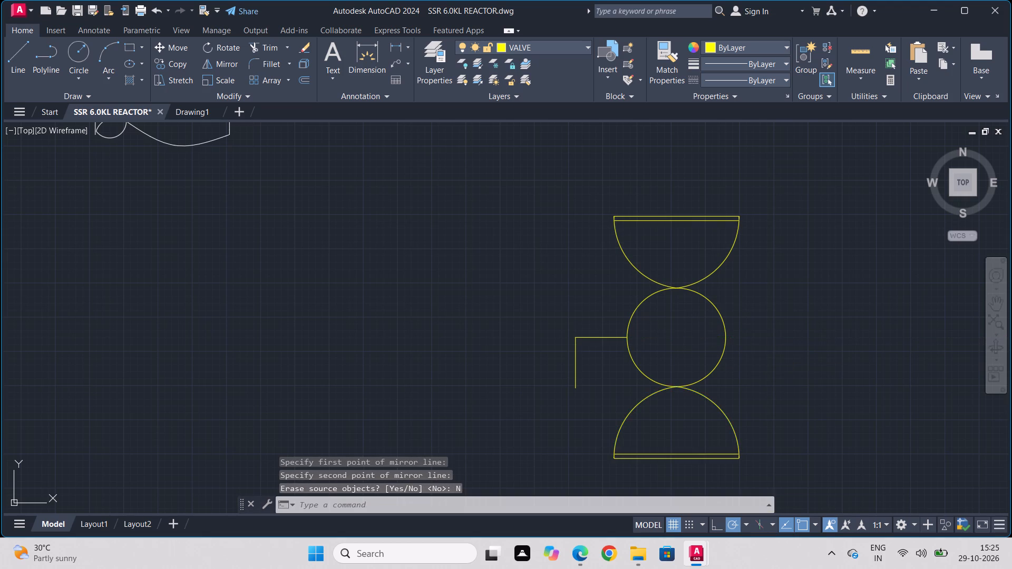
Offset the lower half-round's outer end line inward twice at about 2.05 units, picking the spacing on screen.
scroll(717, 321, down, 2)
scroll(771, 325, down, 4)
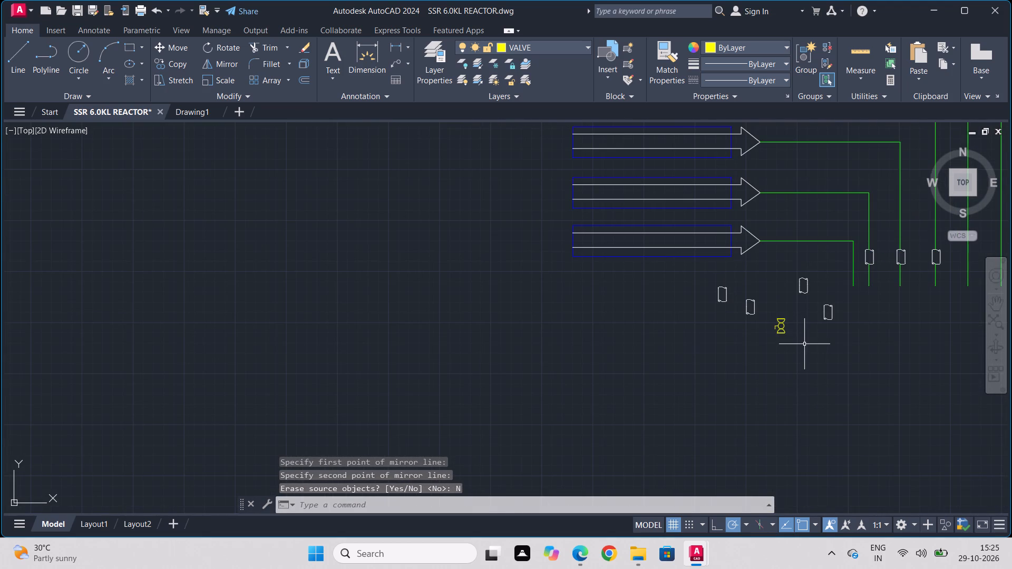
middle_drag(806, 341, 591, 293)
scroll(549, 280, up, 4)
scroll(543, 342, up, 4)
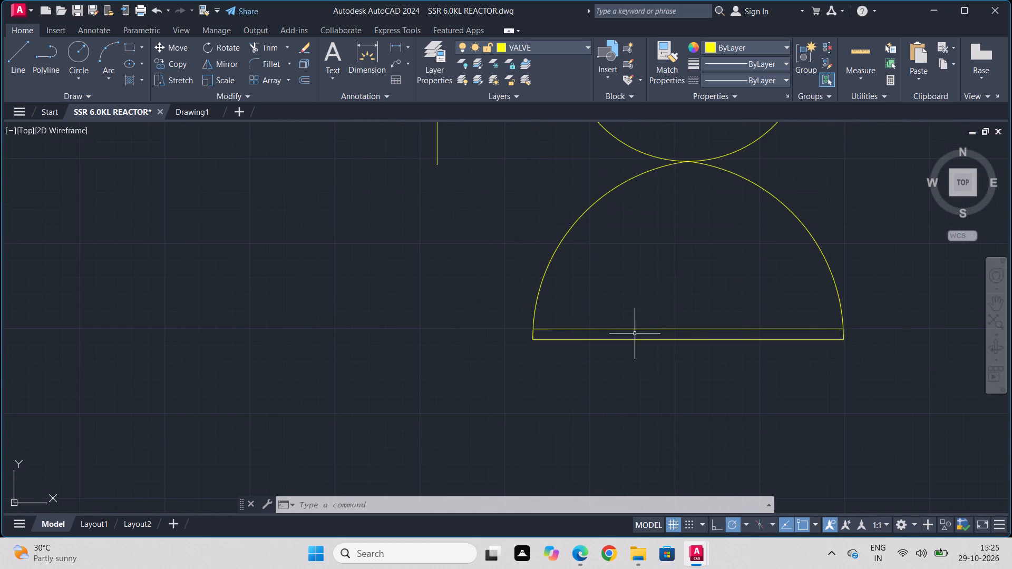
scroll(642, 345, up, 2)
click(646, 336)
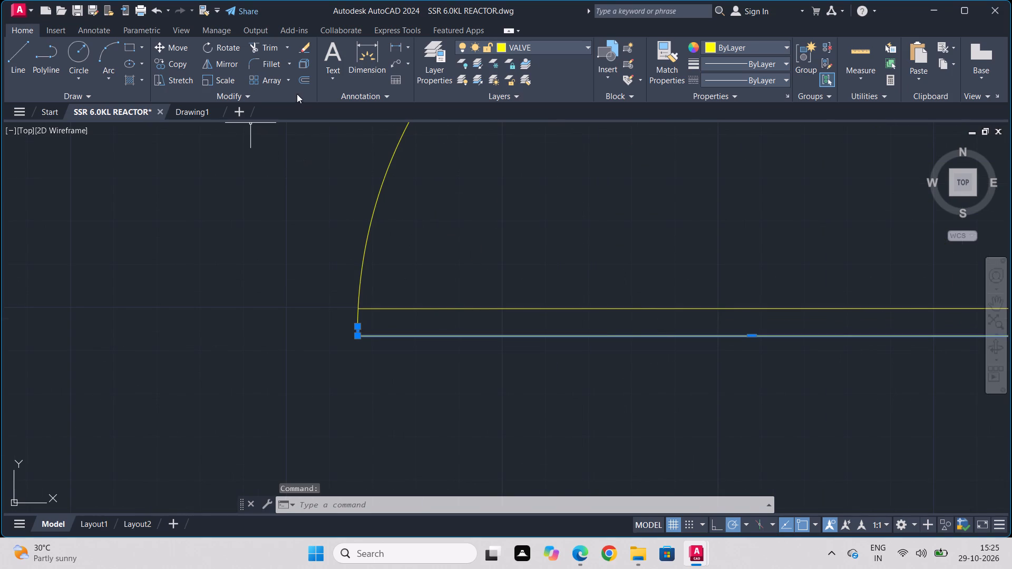
click(303, 82)
scroll(657, 335, up, 2)
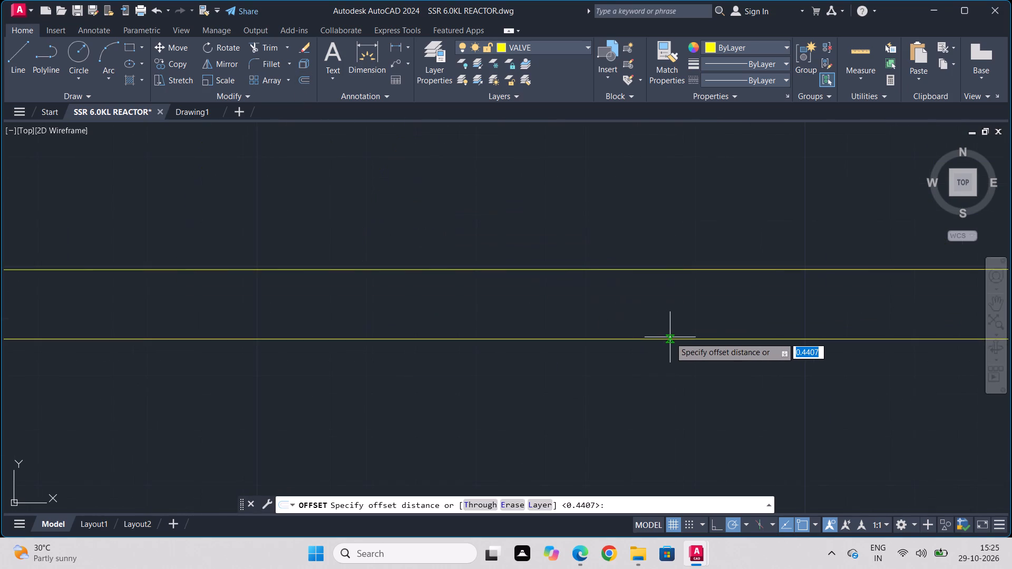
click(670, 337)
click(673, 317)
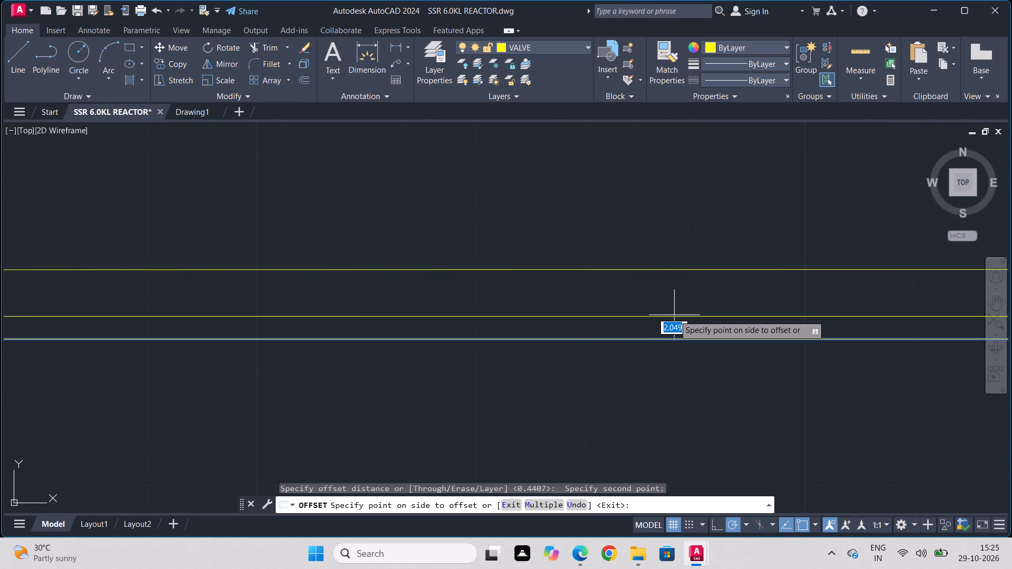
click(674, 315)
click(671, 316)
click(671, 309)
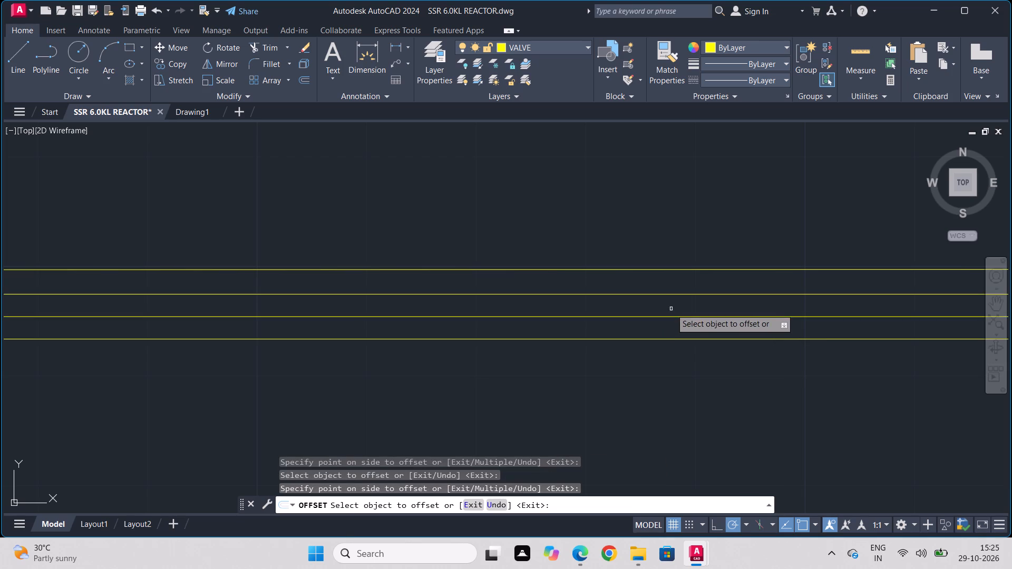
Offset the upper half-round's outer end line inward twice at the same distance of about 2.05 units.
scroll(719, 244, down, 5)
middle_drag(753, 186, 753, 195)
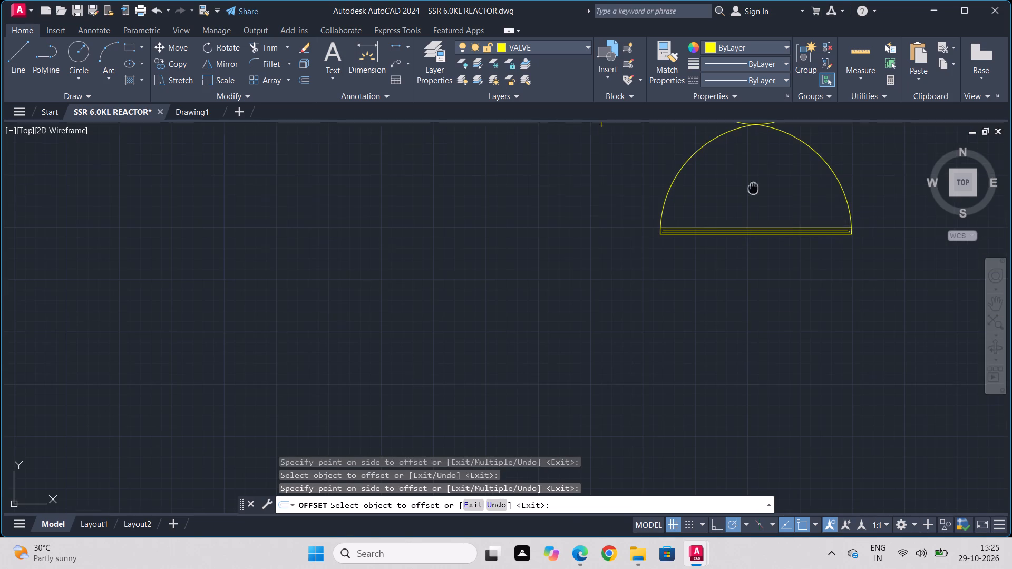
middle_drag(753, 195, 707, 385)
middle_drag(726, 181, 723, 366)
scroll(700, 242, up, 4)
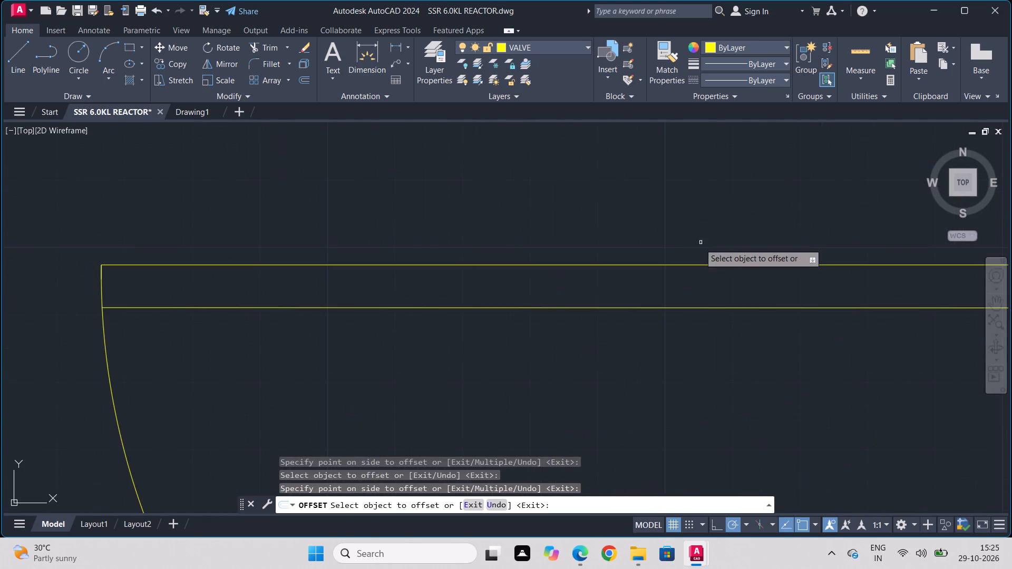
scroll(696, 256, up, 1)
click(680, 268)
click(679, 271)
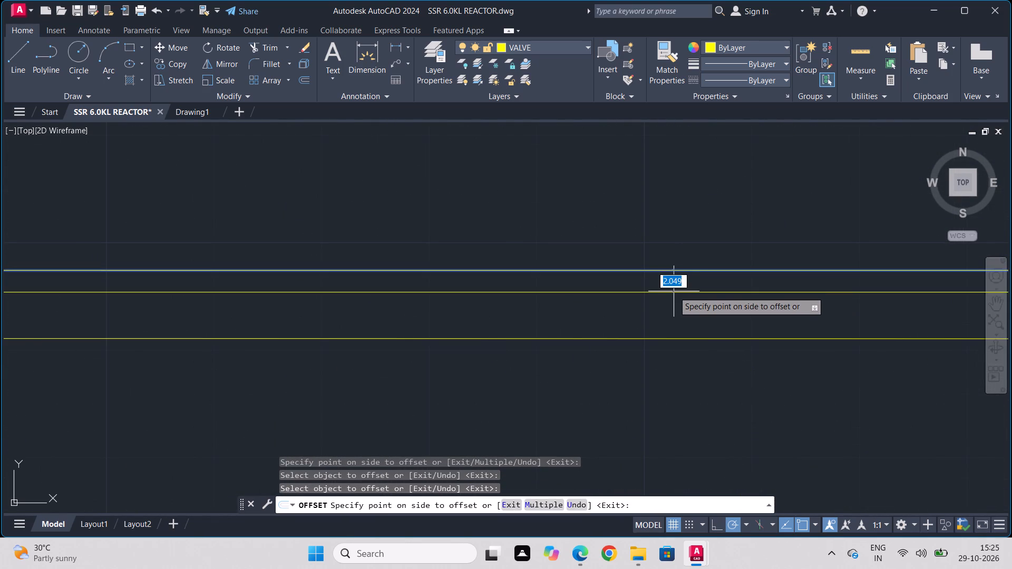
click(674, 290)
click(674, 291)
click(670, 300)
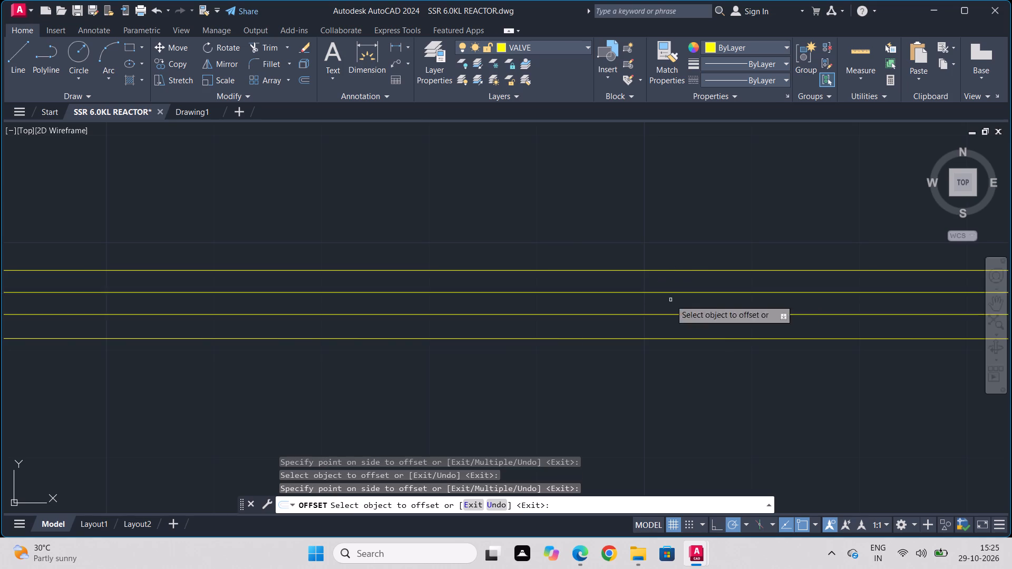
scroll(679, 409, down, 1)
scroll(679, 409, up, 1)
scroll(679, 409, down, 3)
middle_drag(679, 408, 677, 268)
scroll(679, 408, down, 2)
middle_drag(652, 395, 659, 279)
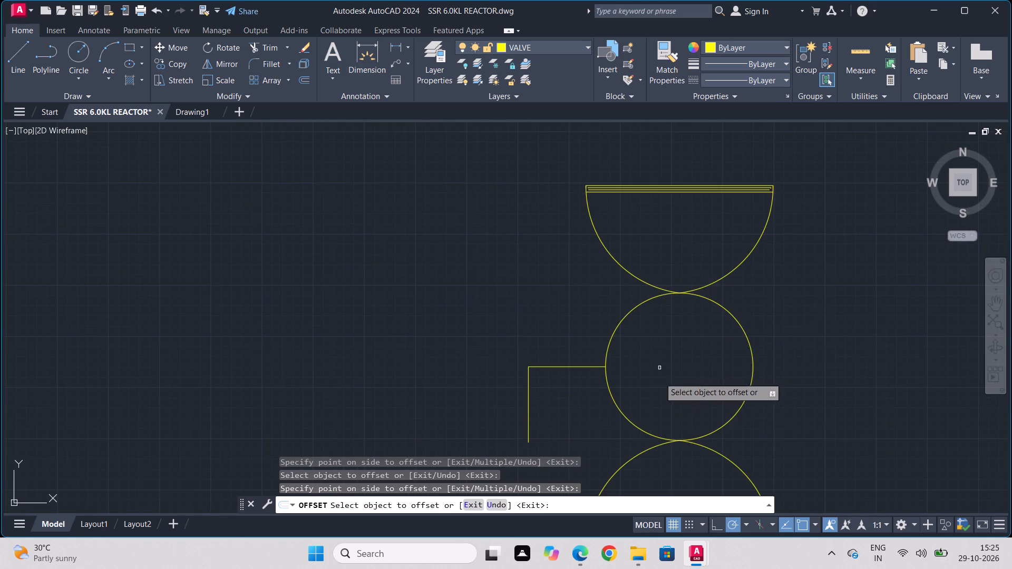
middle_drag(658, 382, 667, 280)
middle_drag(657, 367, 660, 332)
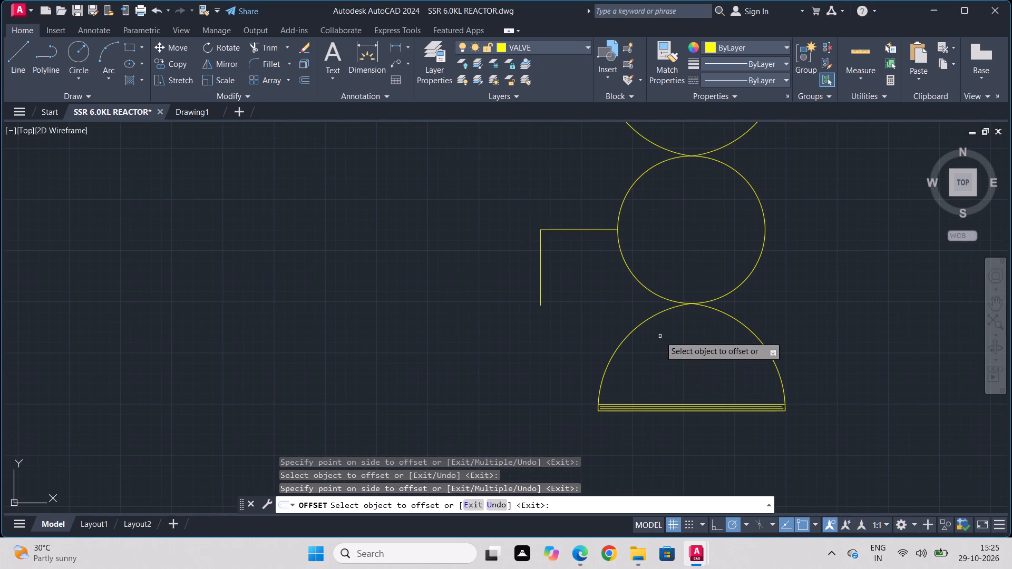
key(Escape)
Stretch the right ends of the lower half-round's two inner offset lines out to its right edge.
scroll(762, 393, up, 4)
middle_drag(816, 416, 634, 242)
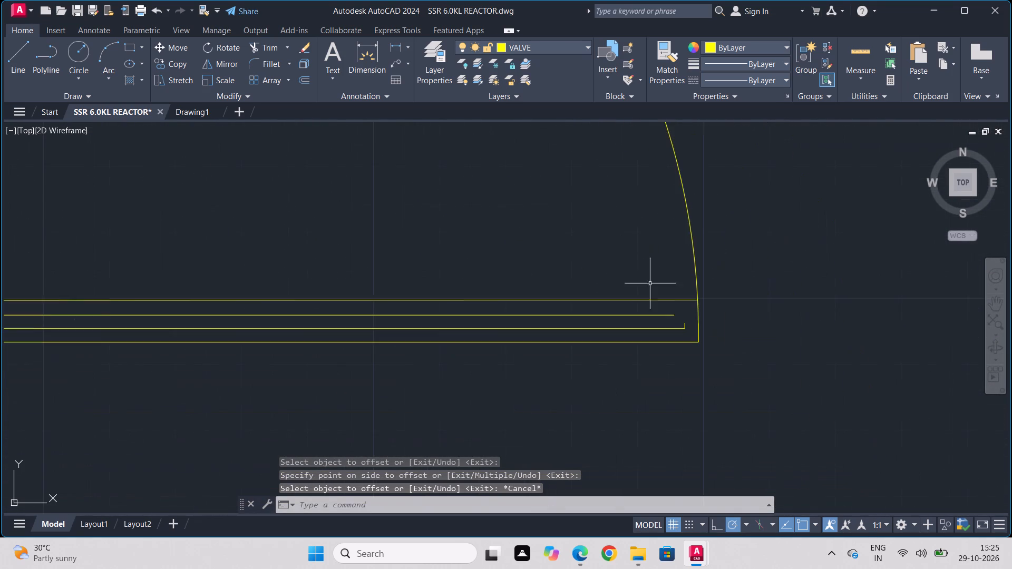
scroll(696, 316, up, 3)
click(638, 352)
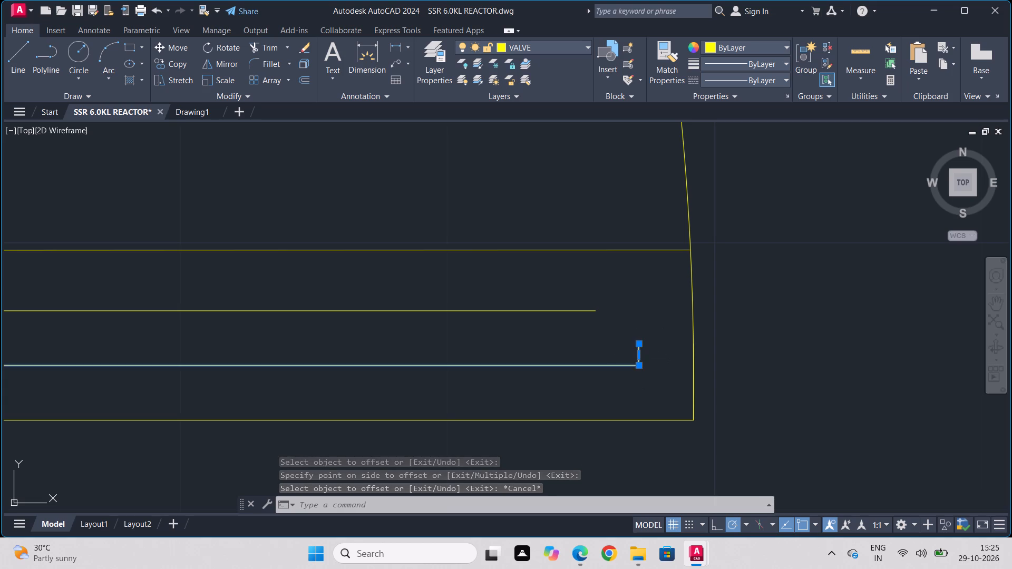
click(639, 344)
click(676, 367)
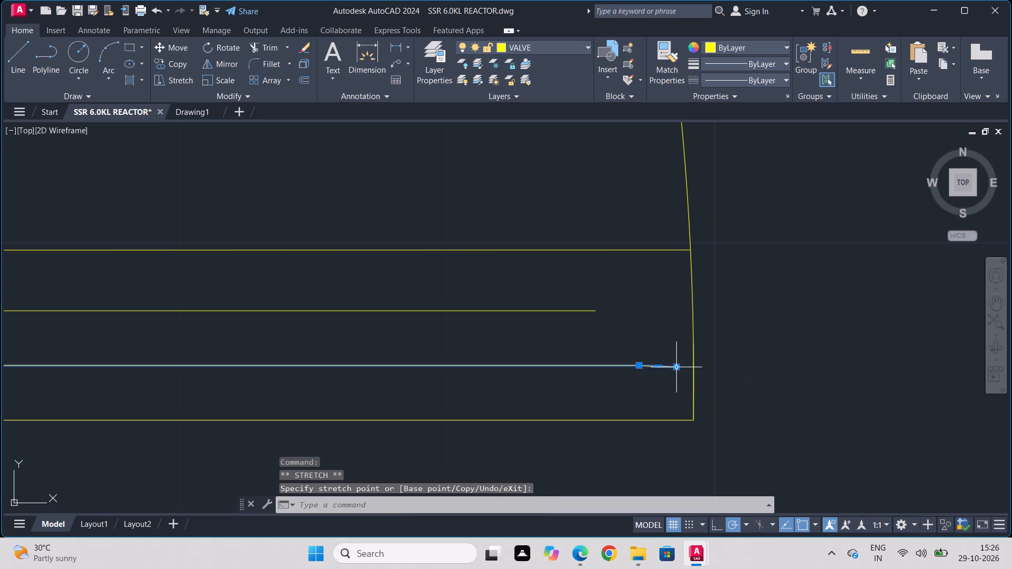
click(678, 366)
click(689, 366)
click(592, 311)
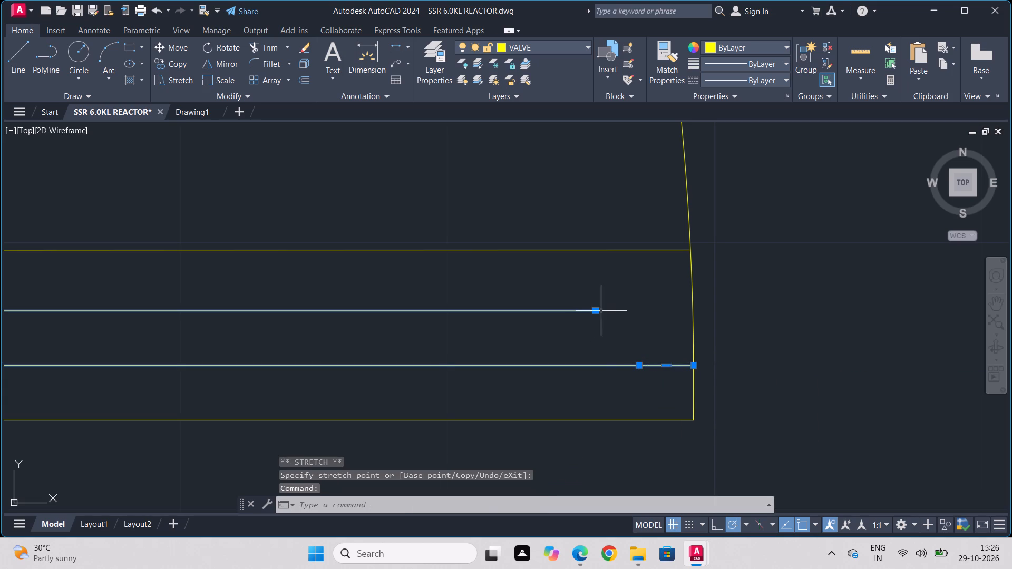
click(598, 311)
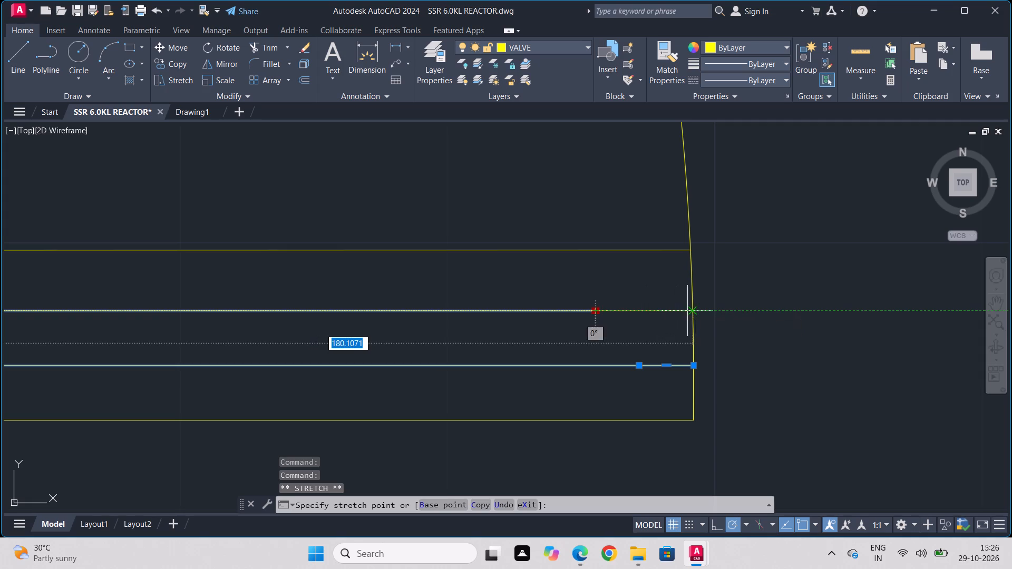
click(693, 310)
Stretch the left end of the lower half-round's lower inner offset line out to its left edge.
scroll(477, 341, up, 1)
middle_drag(473, 343, 934, 309)
scroll(934, 309, down, 2)
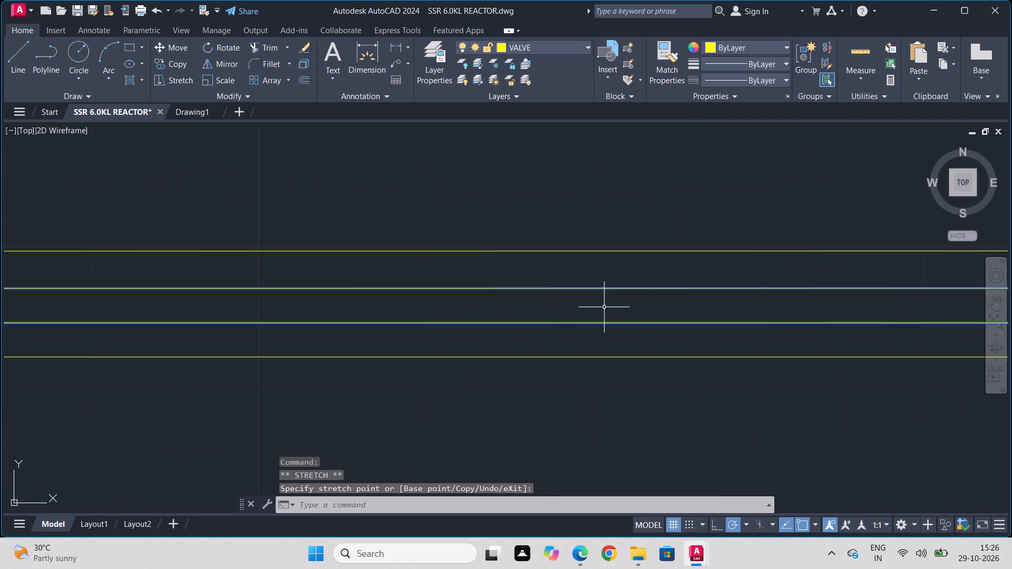
scroll(450, 336, down, 2)
middle_drag(306, 308, 1011, 303)
scroll(339, 344, up, 4)
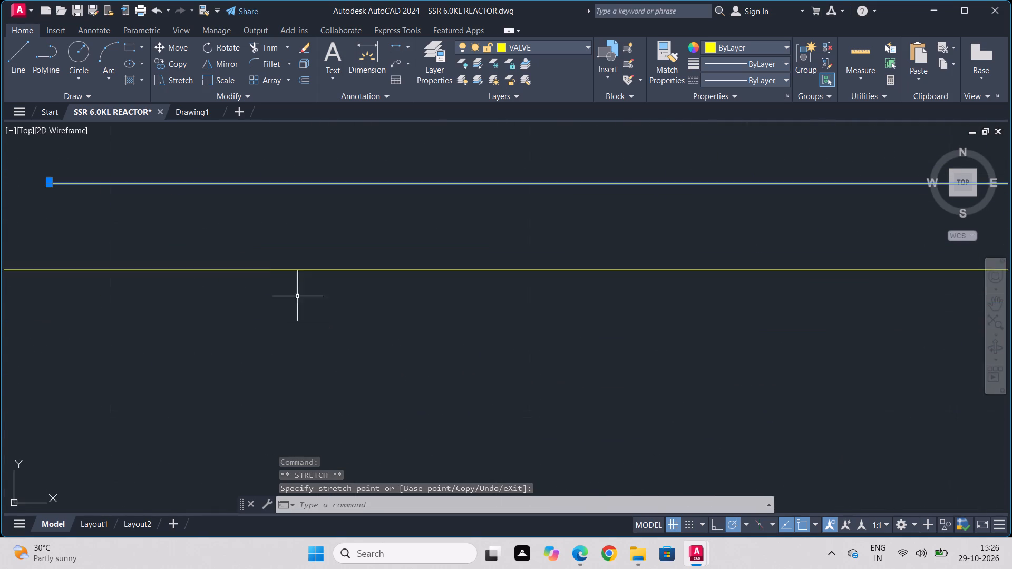
middle_drag(247, 261, 729, 324)
scroll(543, 261, up, 1)
click(521, 232)
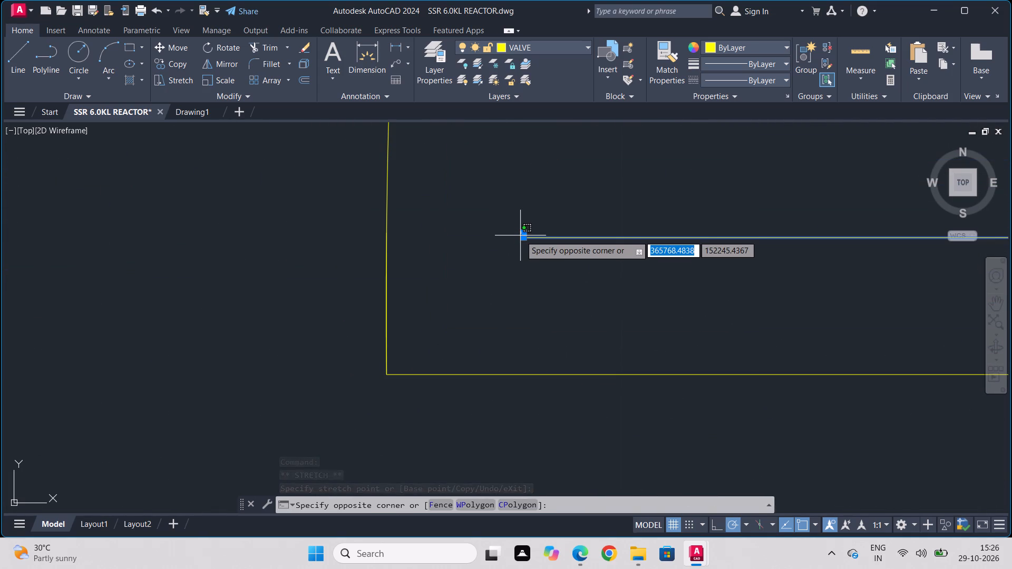
click(521, 236)
click(524, 238)
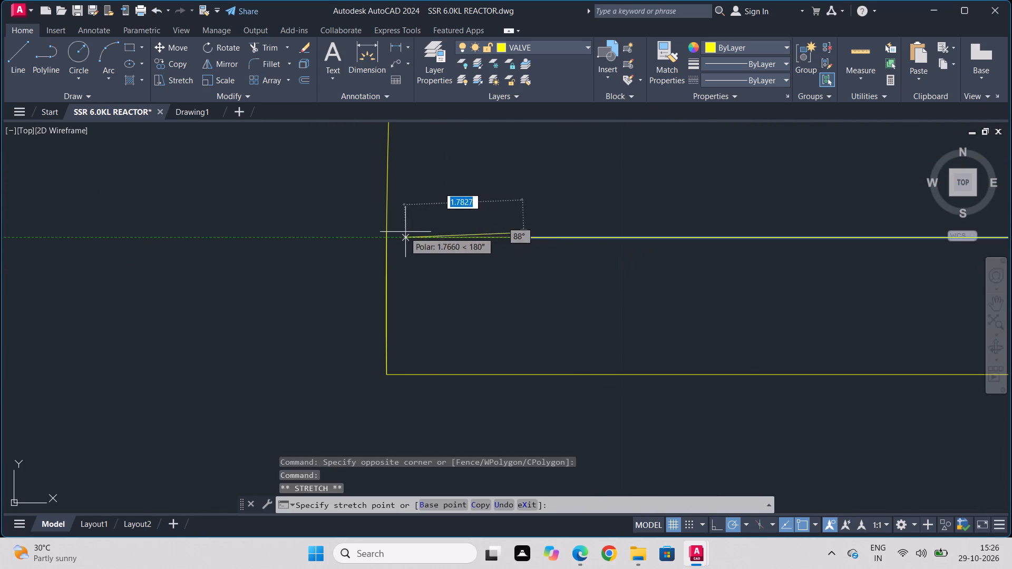
click(384, 239)
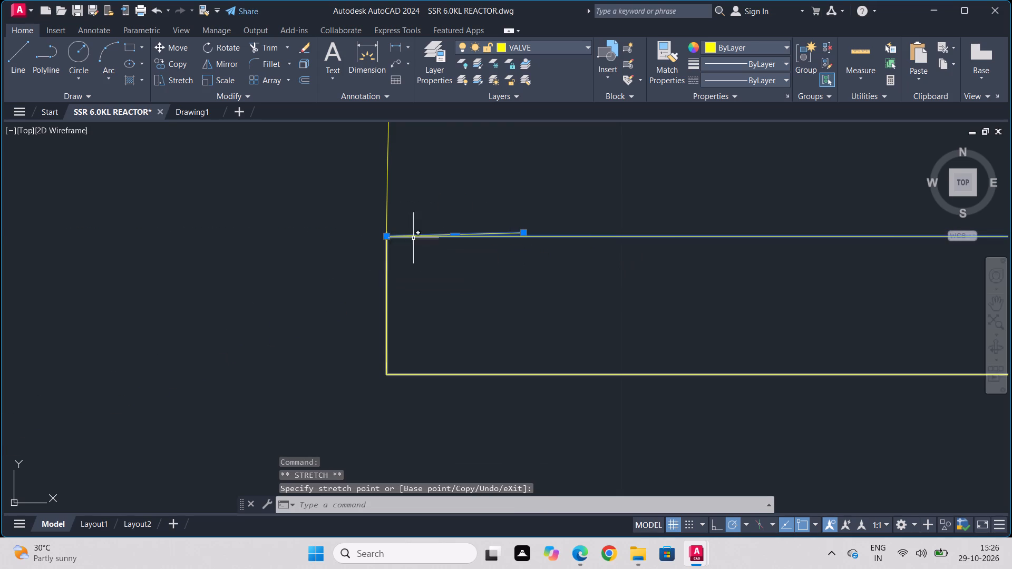
Pull the stray extra end vertex of the lower half-round's lower inner offset line back onto its left-edge endpoint.
scroll(548, 238, down, 1)
scroll(526, 233, up, 1)
click(533, 236)
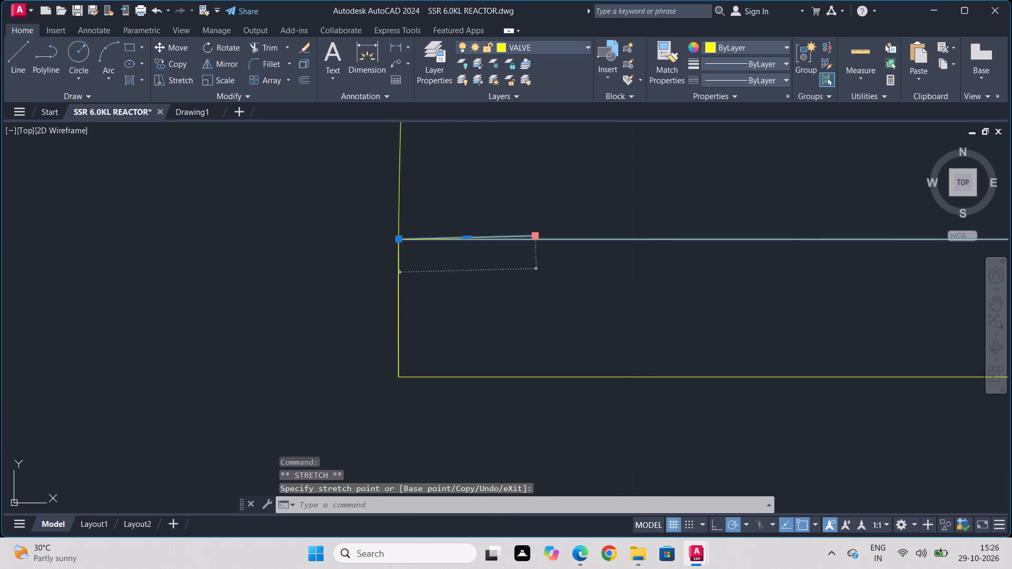
click(397, 234)
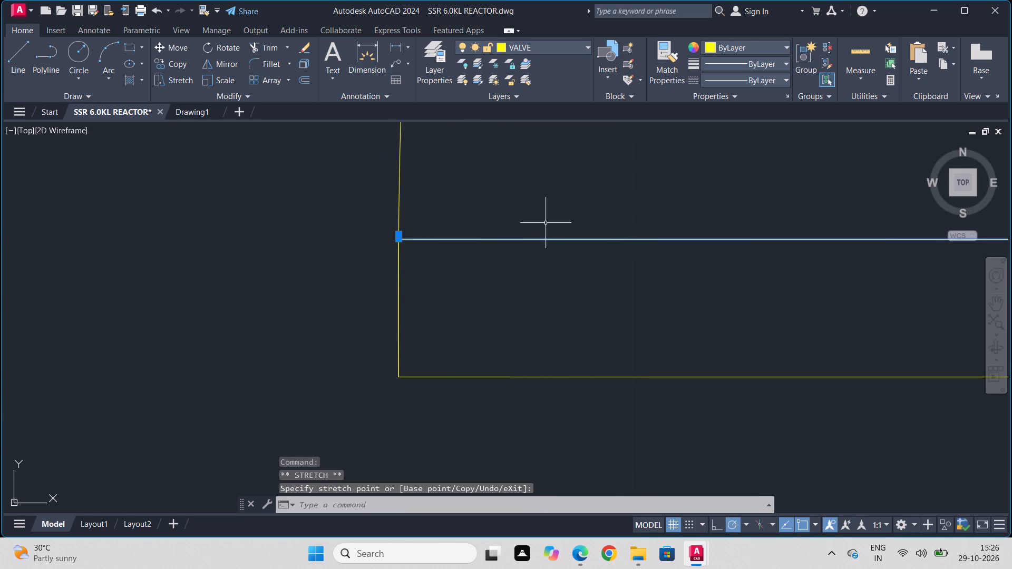
middle_drag(546, 222, 558, 322)
scroll(427, 325, up, 4)
middle_drag(482, 295, 539, 234)
scroll(344, 352, up, 3)
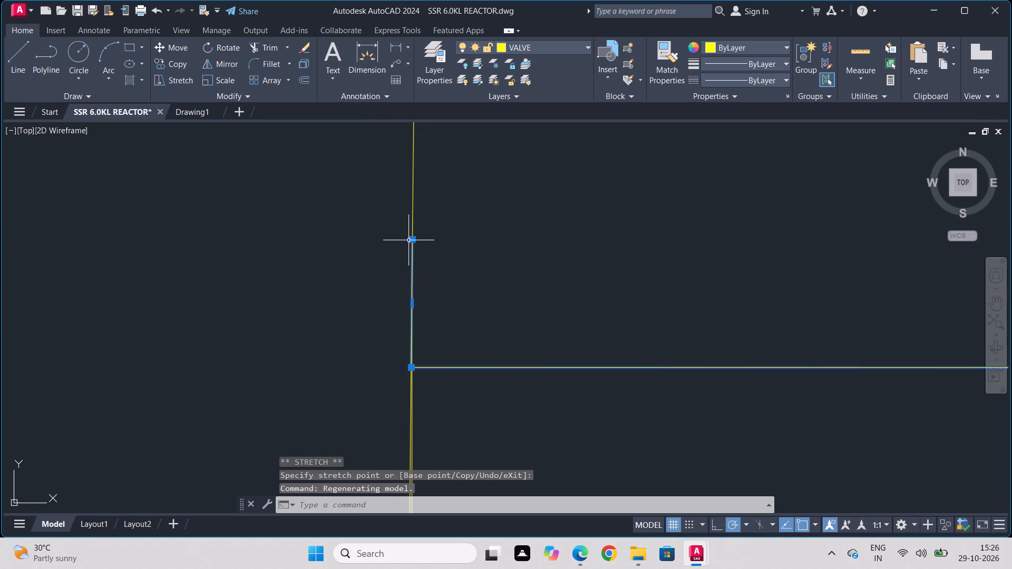
click(410, 239)
click(410, 366)
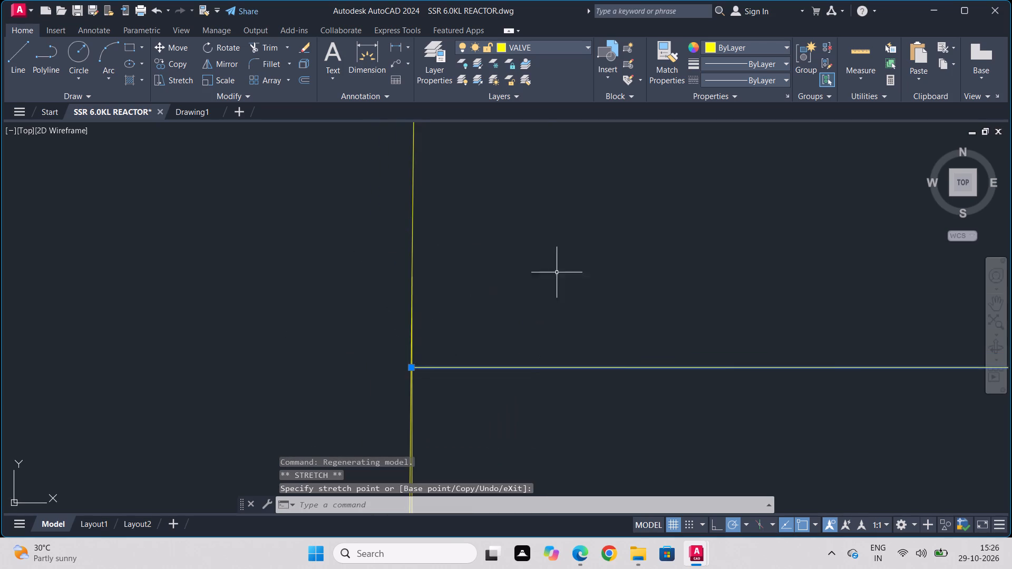
Stretch the left end of the lower half-round's upper inner offset line out to its left edge.
scroll(608, 250, down, 3)
middle_drag(762, 232, 579, 394)
scroll(579, 394, down, 2)
scroll(761, 256, down, 4)
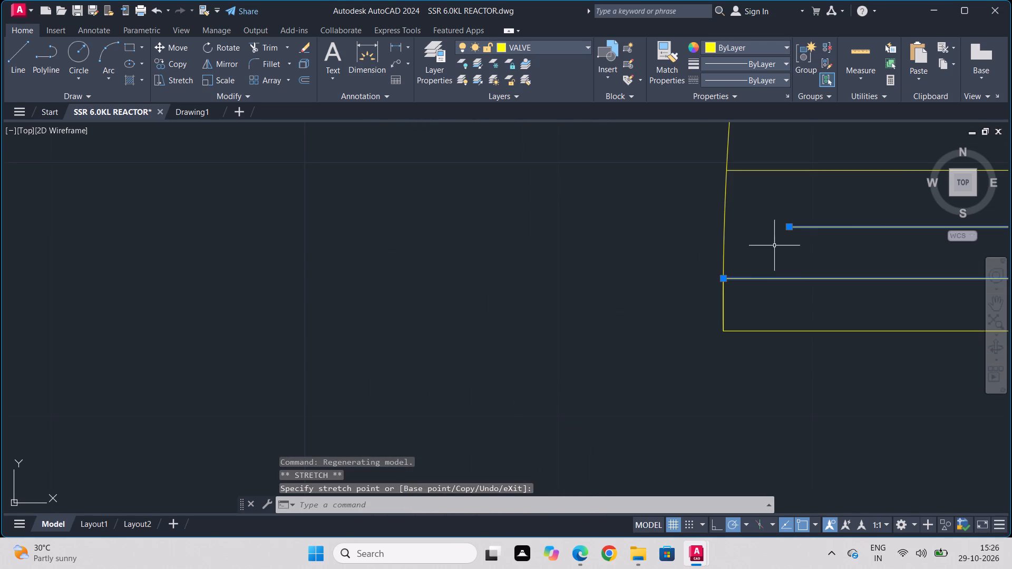
click(790, 229)
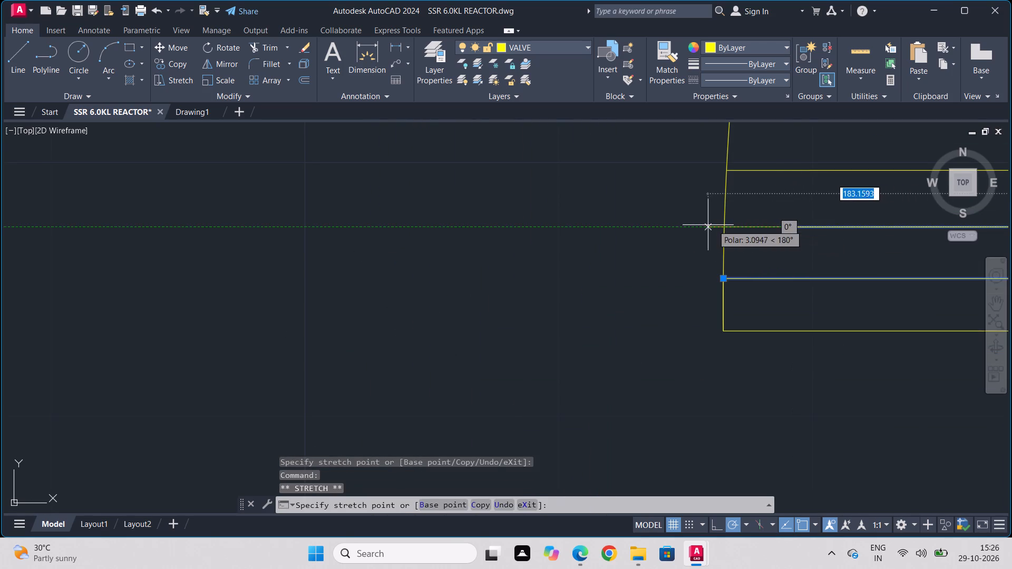
click(725, 223)
Stretch the right end of the upper half-round's upper inner offset line out level to its right edge.
scroll(907, 234, down, 4)
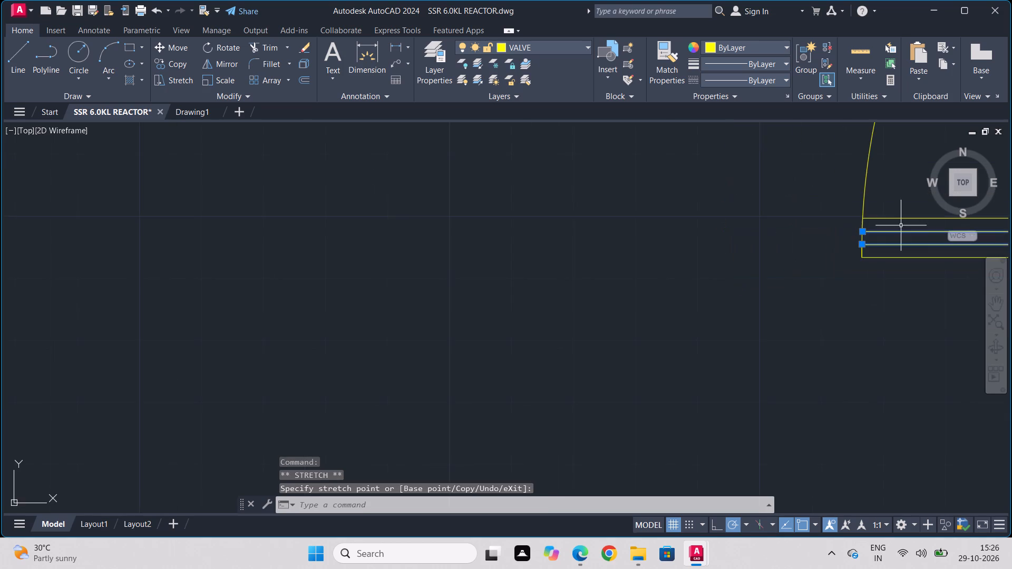
middle_drag(901, 225, 481, 338)
scroll(252, 370, down, 2)
middle_drag(489, 285, 462, 392)
scroll(489, 285, down, 3)
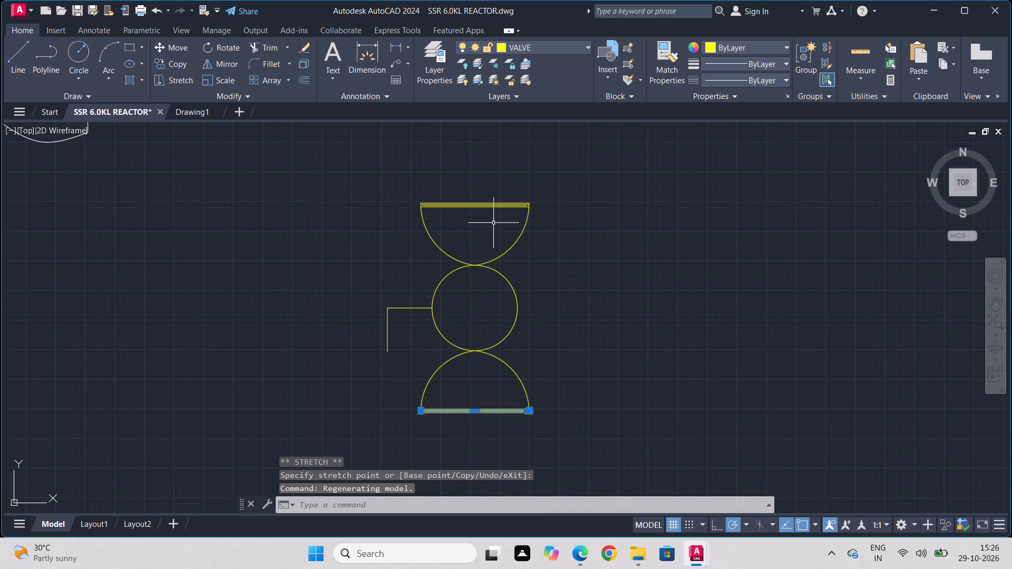
scroll(501, 204, up, 3)
middle_drag(502, 202, 474, 325)
scroll(531, 344, up, 3)
scroll(654, 301, up, 2)
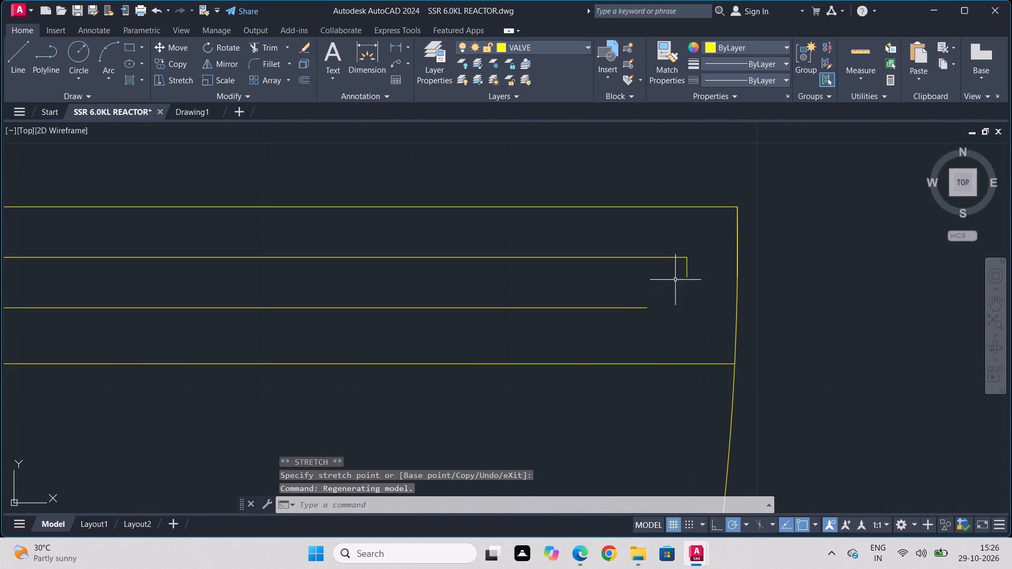
click(688, 272)
drag(687, 278, 694, 275)
click(716, 256)
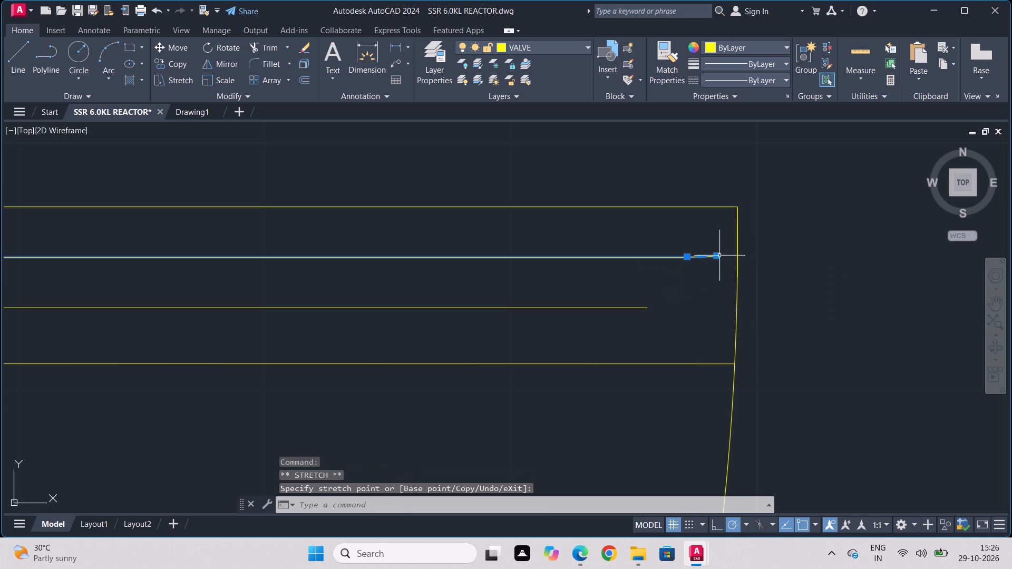
click(717, 256)
click(736, 254)
Stretch the right end of the upper half-round's lower inner offset line out to its right edge.
click(630, 310)
click(632, 306)
drag(651, 305, 646, 312)
click(639, 313)
click(647, 311)
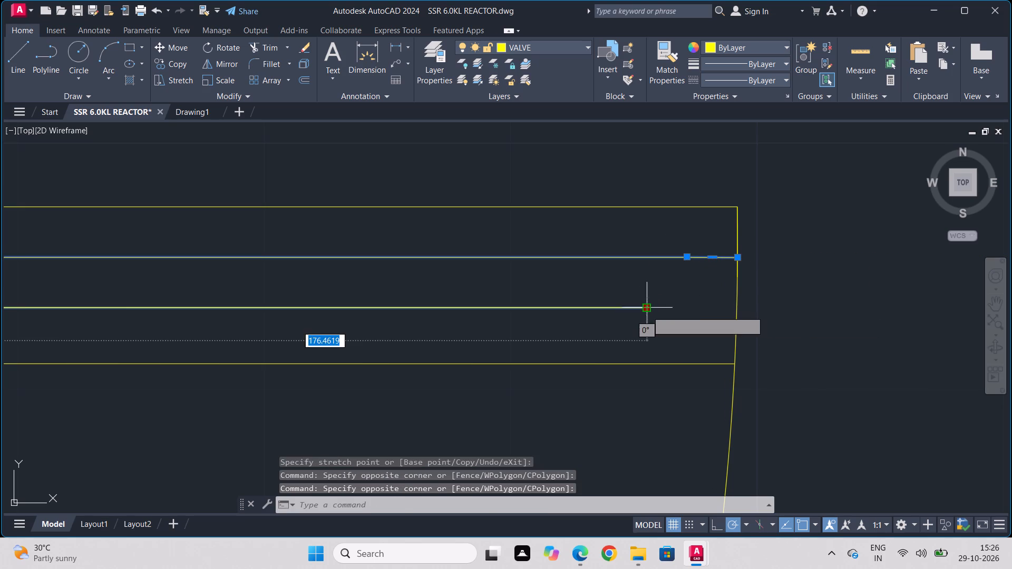
click(735, 308)
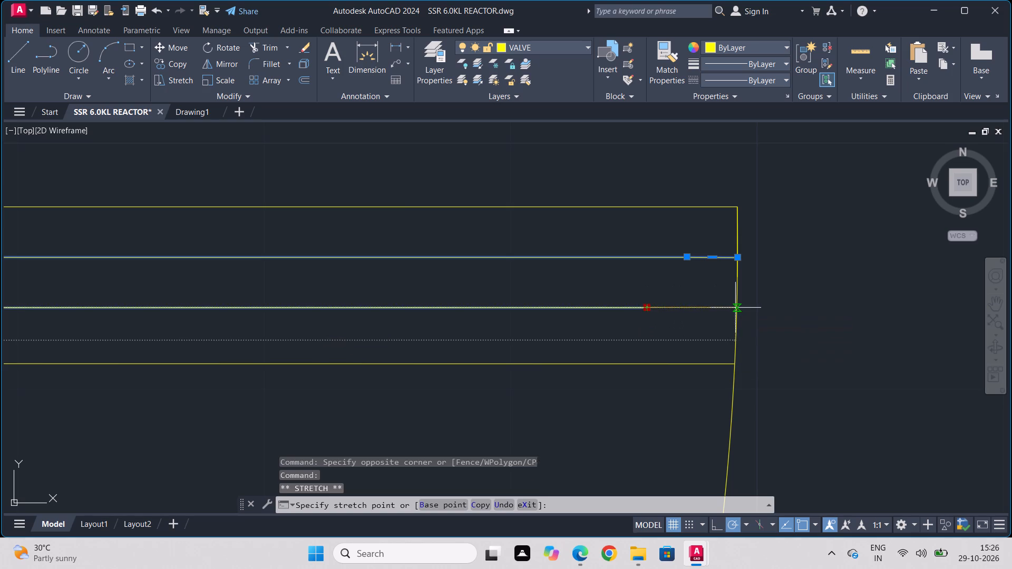
Stretch the left end of the upper half-round's upper inner offset line out to its left edge.
scroll(542, 359, down, 3)
middle_drag(451, 387, 877, 259)
middle_drag(41, 287, 981, 286)
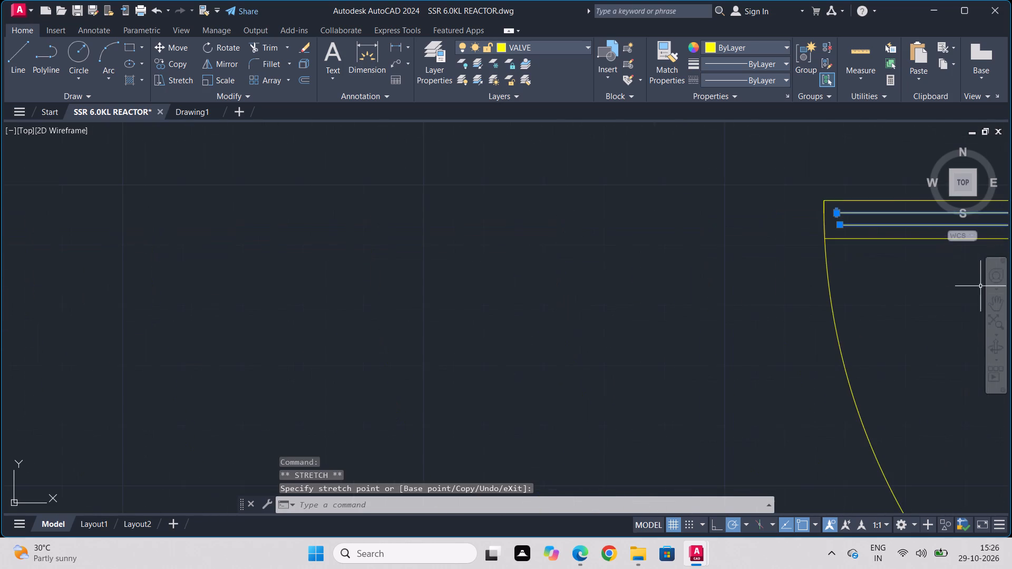
scroll(886, 264, up, 2)
middle_drag(701, 211, 727, 313)
scroll(794, 256, up, 3)
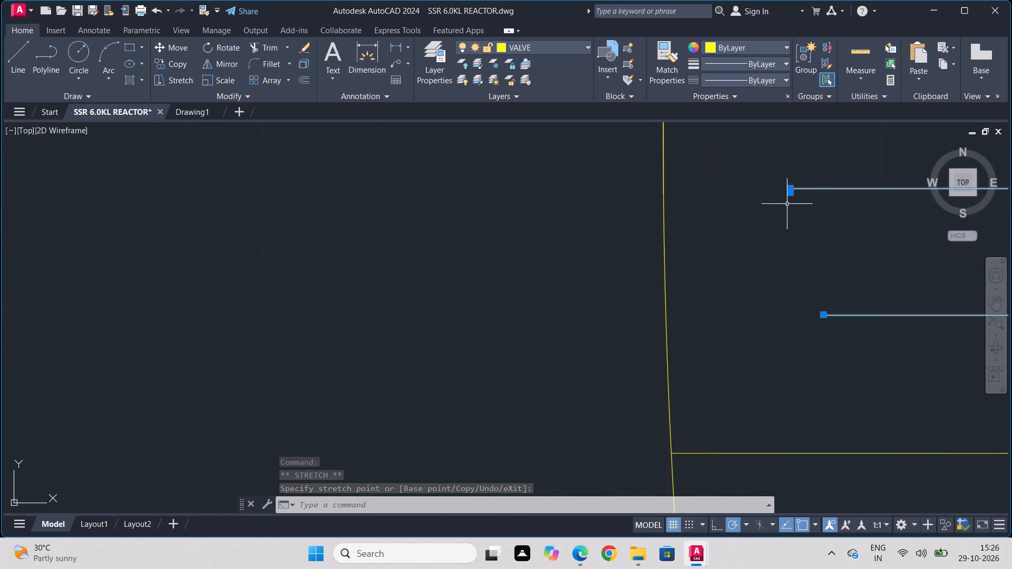
click(792, 194)
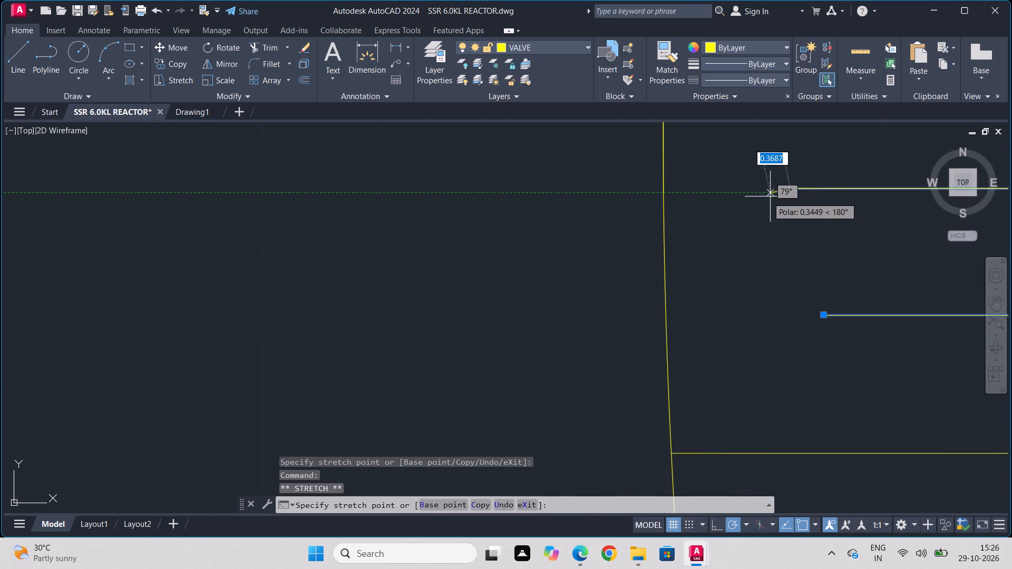
click(763, 190)
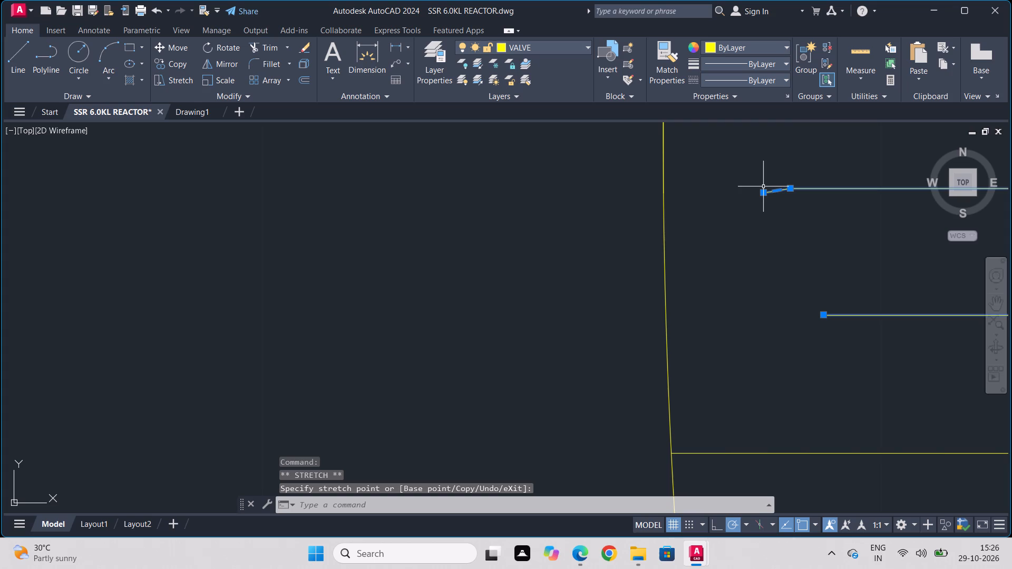
click(764, 195)
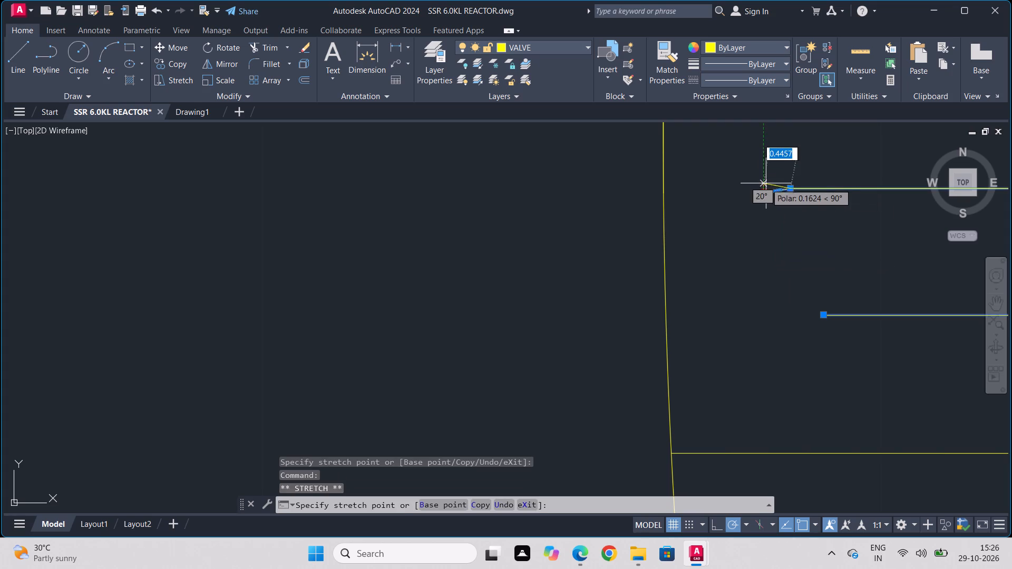
scroll(763, 187, up, 3)
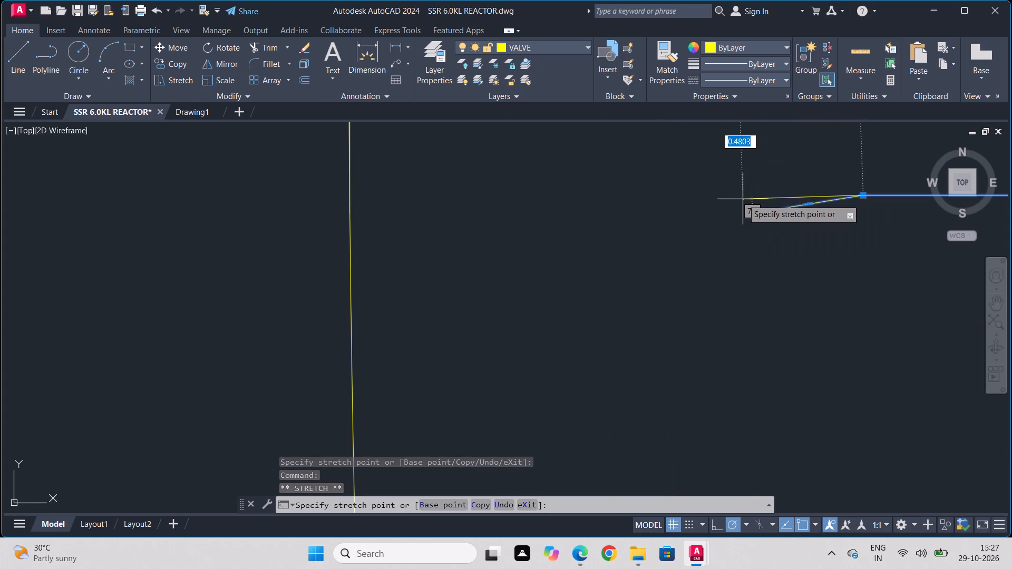
click(743, 192)
click(743, 191)
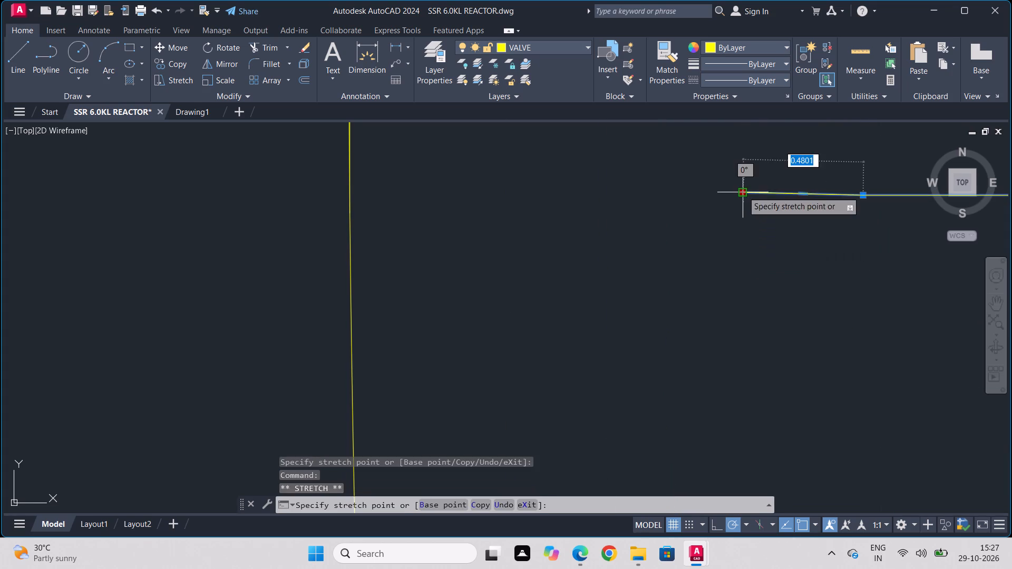
click(353, 188)
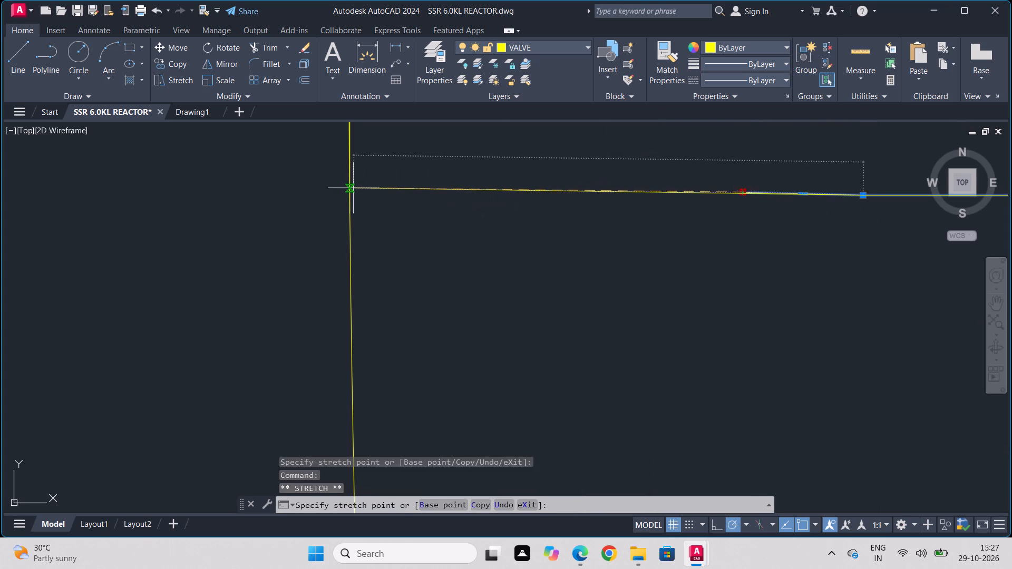
Stretch the left end of the upper half-round's lower inner offset line out to its left edge and clear the selection.
scroll(654, 322, down, 3)
middle_drag(665, 337, 611, 175)
scroll(656, 268, up, 2)
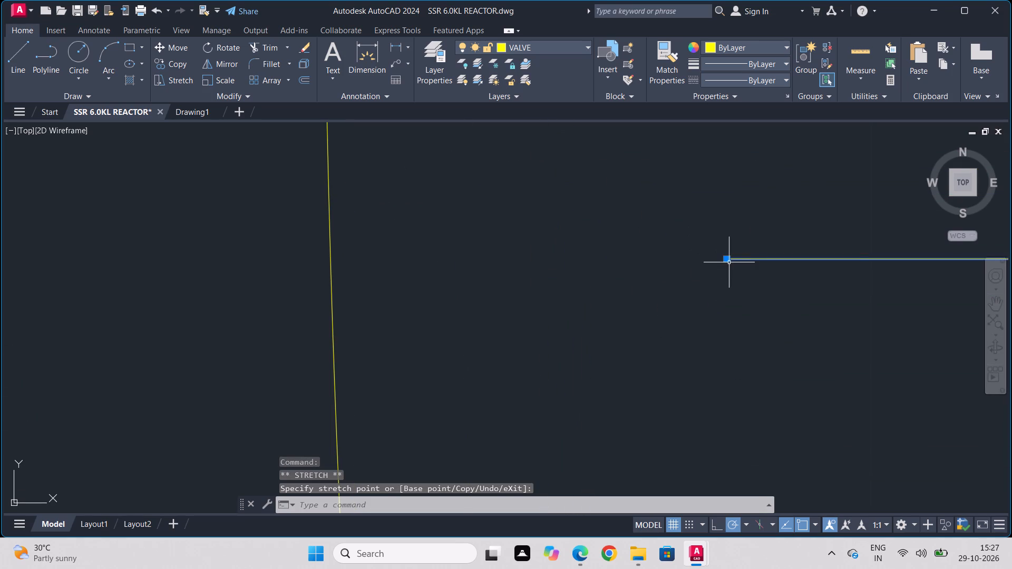
click(729, 260)
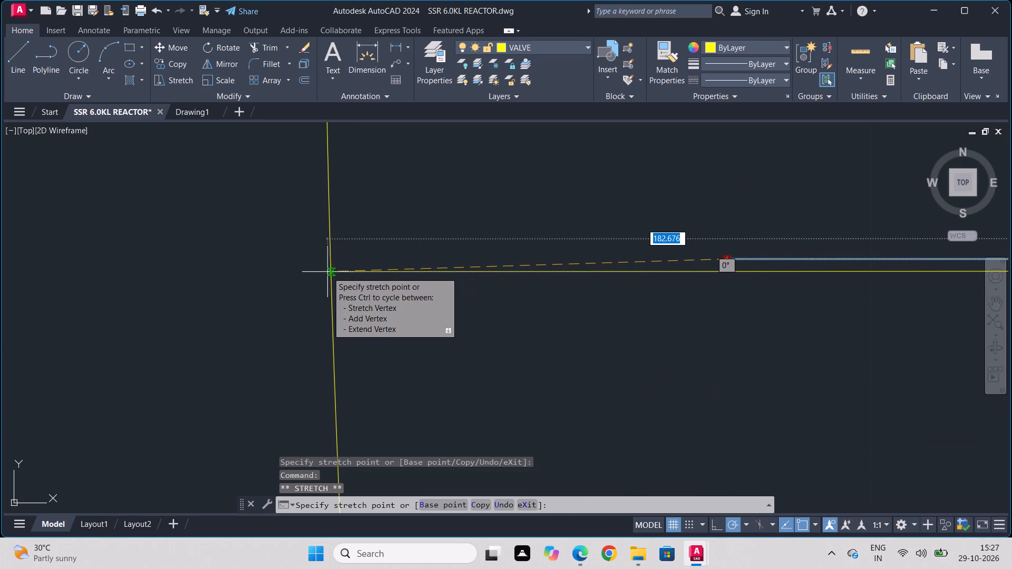
click(330, 272)
scroll(711, 321, down, 4)
scroll(773, 338, down, 1)
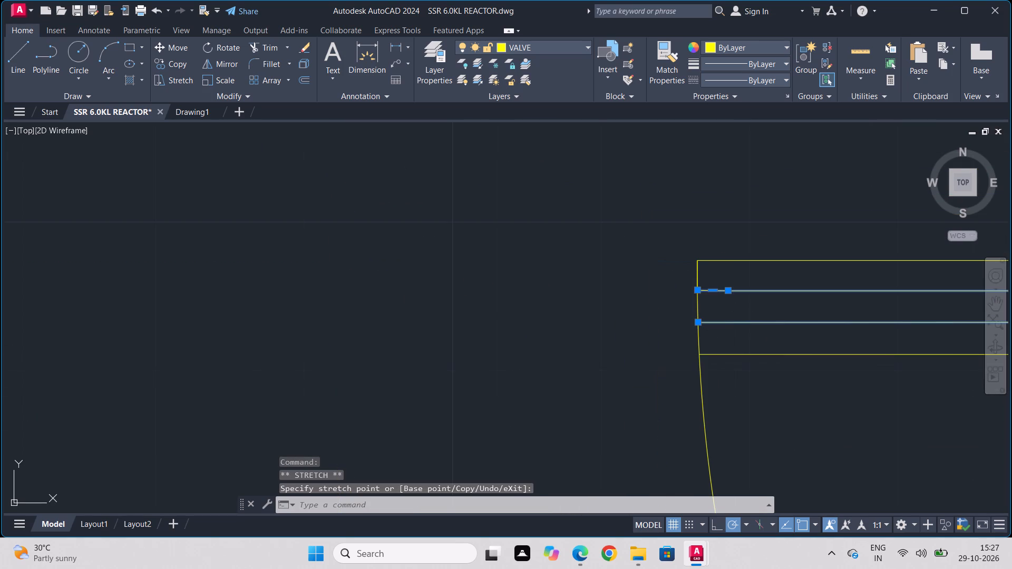
key(Escape)
Select the whole valve symbol, including both half-rounds, circle and handle, and apply Join to it.
scroll(824, 380, down, 1)
scroll(824, 380, up, 2)
scroll(825, 383, down, 2)
scroll(831, 398, up, 1)
scroll(831, 398, down, 1)
middle_drag(832, 397, 780, 301)
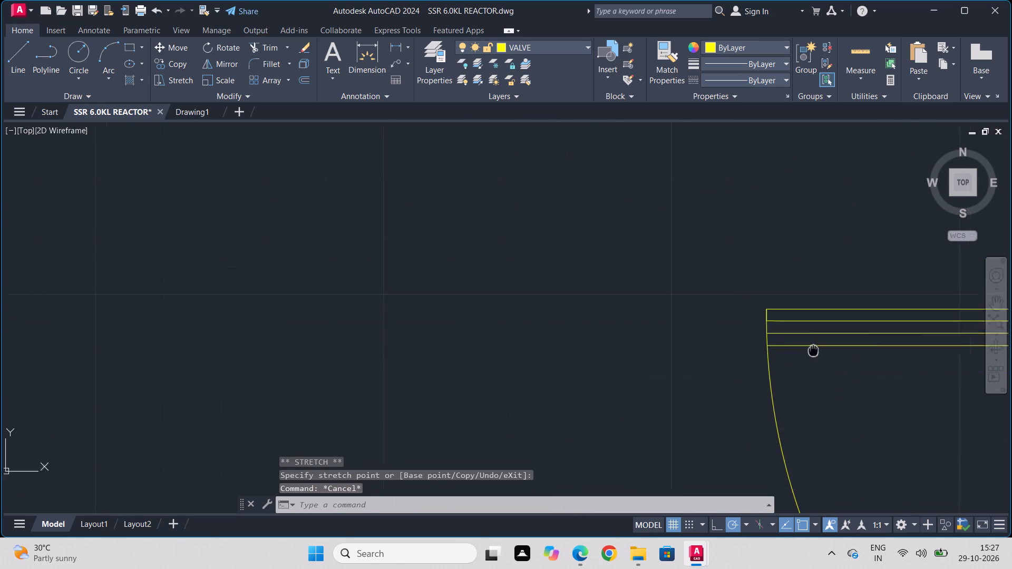
middle_drag(780, 301, 702, 222)
scroll(780, 356, down, 2)
scroll(836, 377, down, 2)
middle_drag(837, 378, 473, 221)
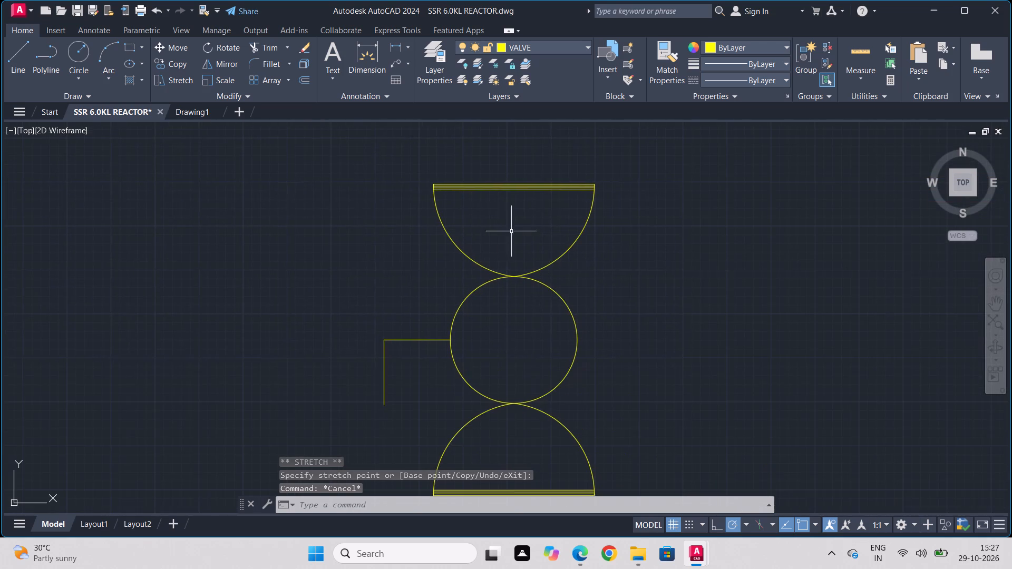
scroll(524, 228, down, 2)
drag(577, 186, 405, 371)
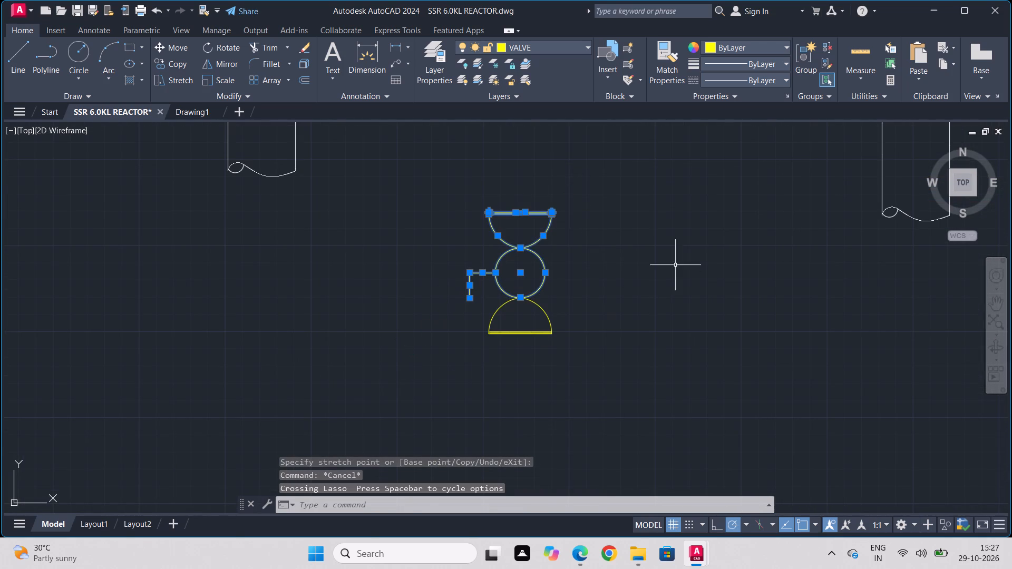
click(678, 225)
click(427, 382)
text(JO)
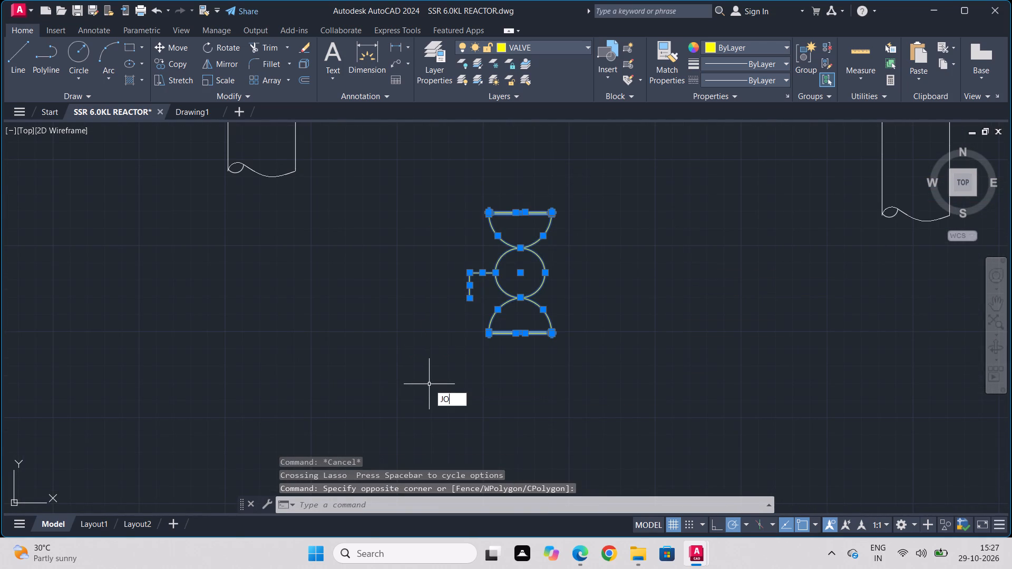
click(463, 406)
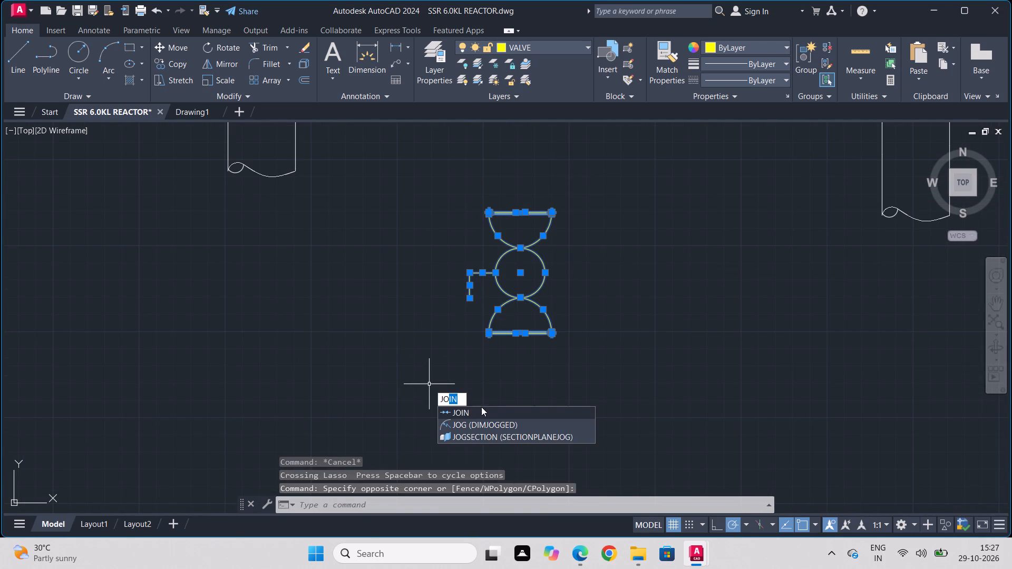
click(475, 412)
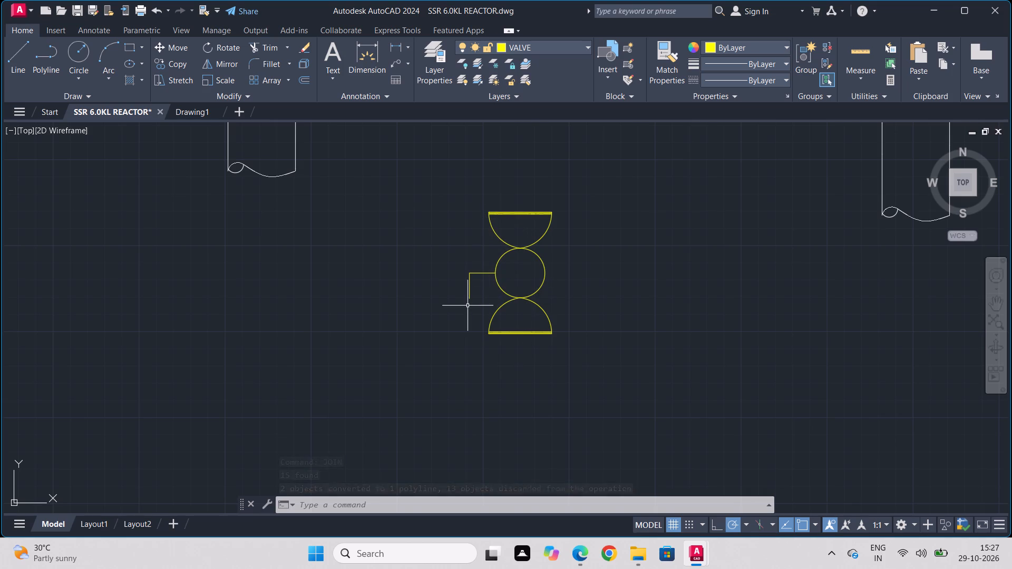
Select the whole valve symbol and copy it from the midpoint of its top flange onto the first green pipe line.
drag(167, 66, 176, 67)
key(Escape)
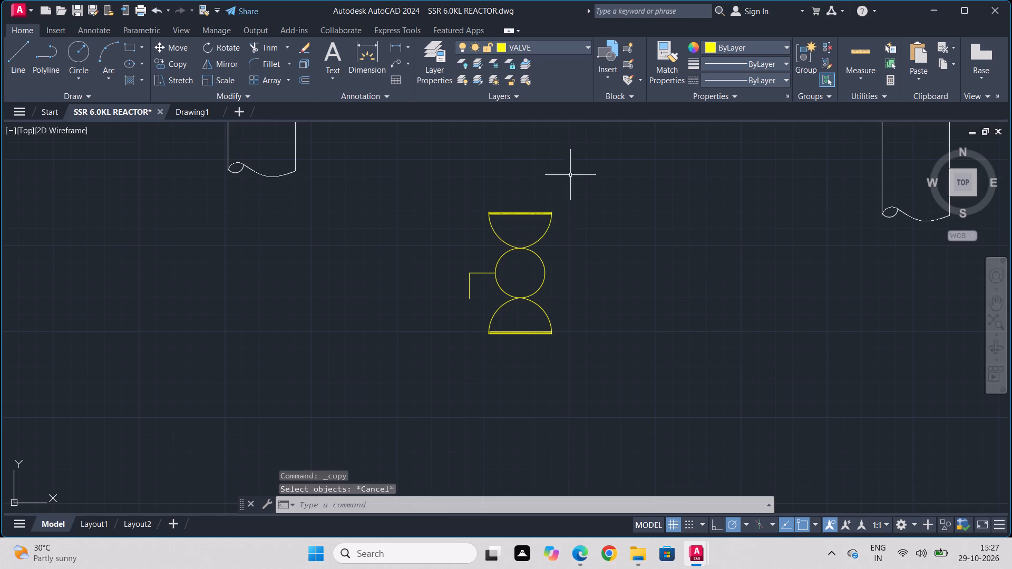
drag(577, 169, 562, 191)
click(456, 331)
drag(611, 287, 602, 292)
click(417, 366)
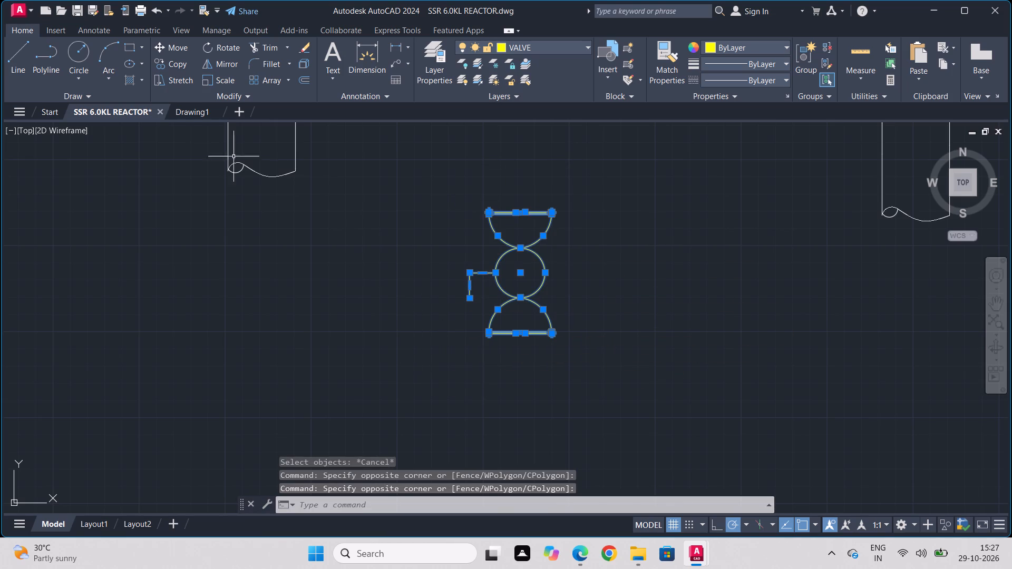
click(177, 66)
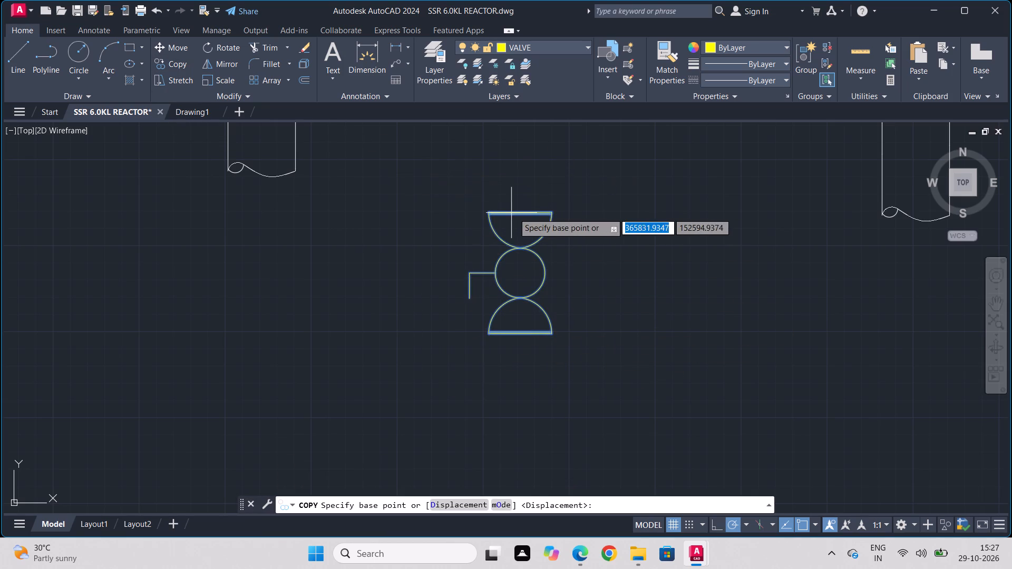
click(518, 213)
scroll(622, 162, down, 1)
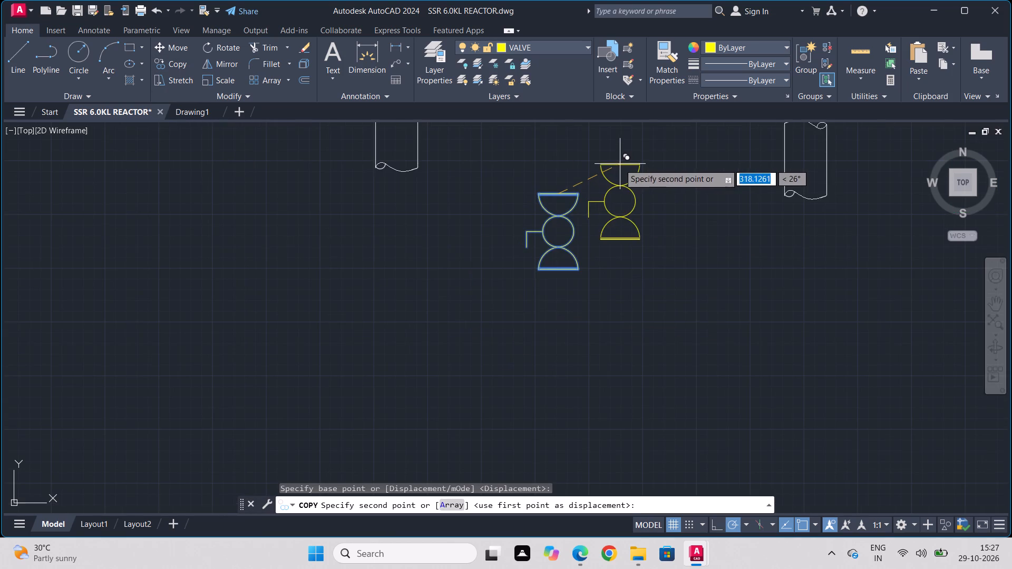
middle_drag(619, 163, 616, 407)
scroll(616, 410, down, 2)
scroll(746, 341, up, 3)
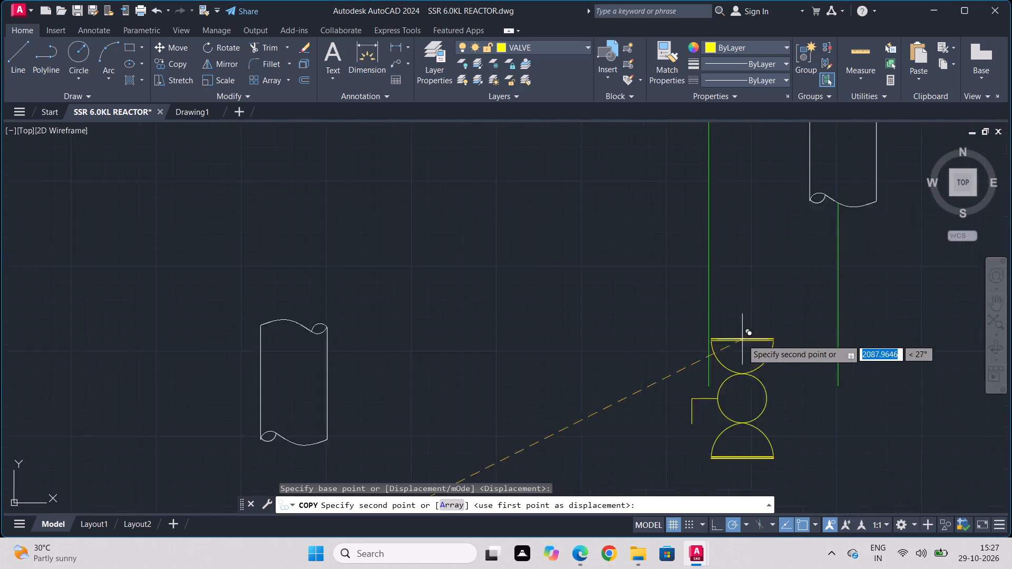
scroll(742, 339, up, 1)
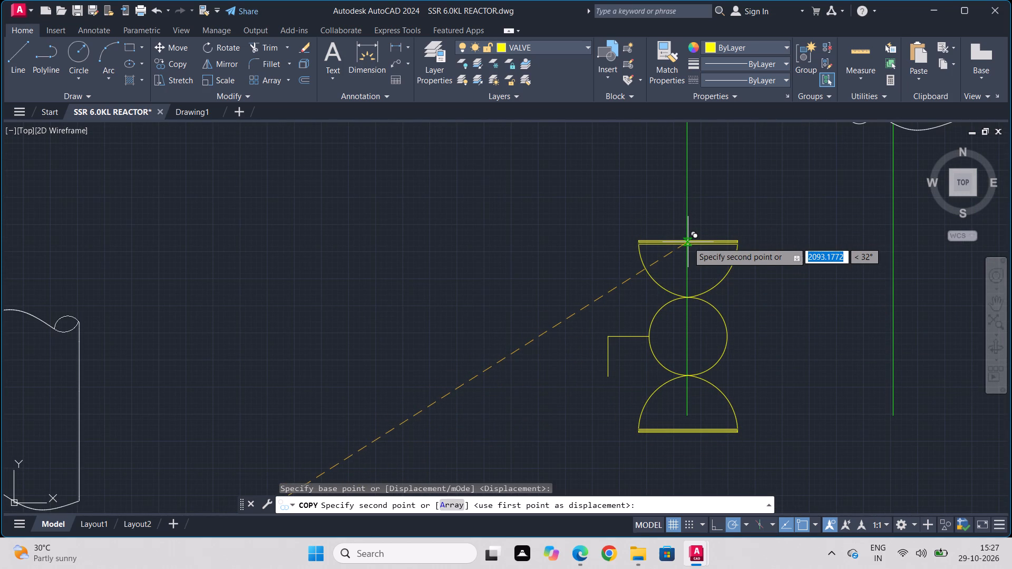
click(686, 241)
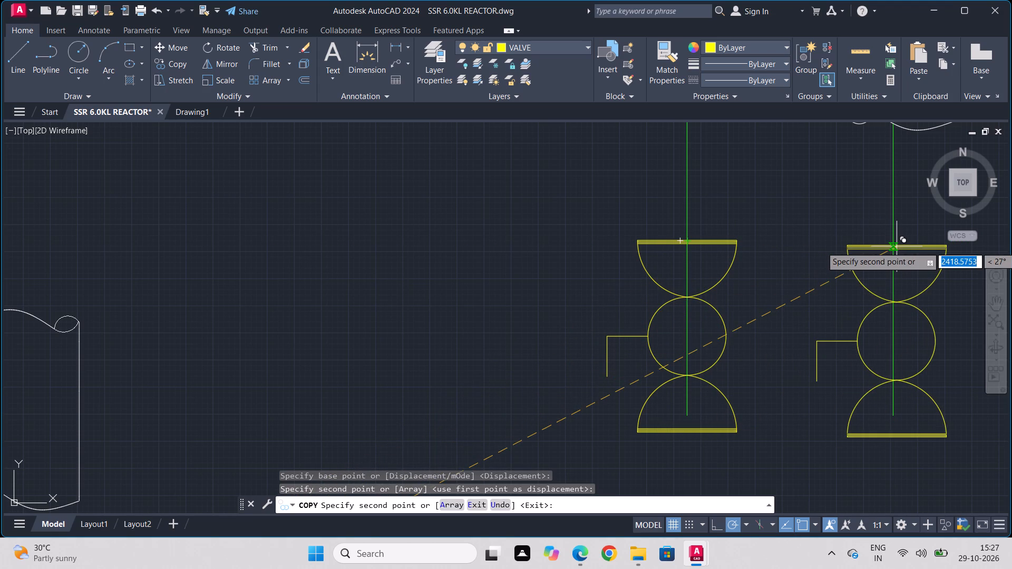
Place four more valve copies, one on each of the second to fifth green pipe lines, near the same height.
click(896, 244)
middle_drag(959, 257, 914, 258)
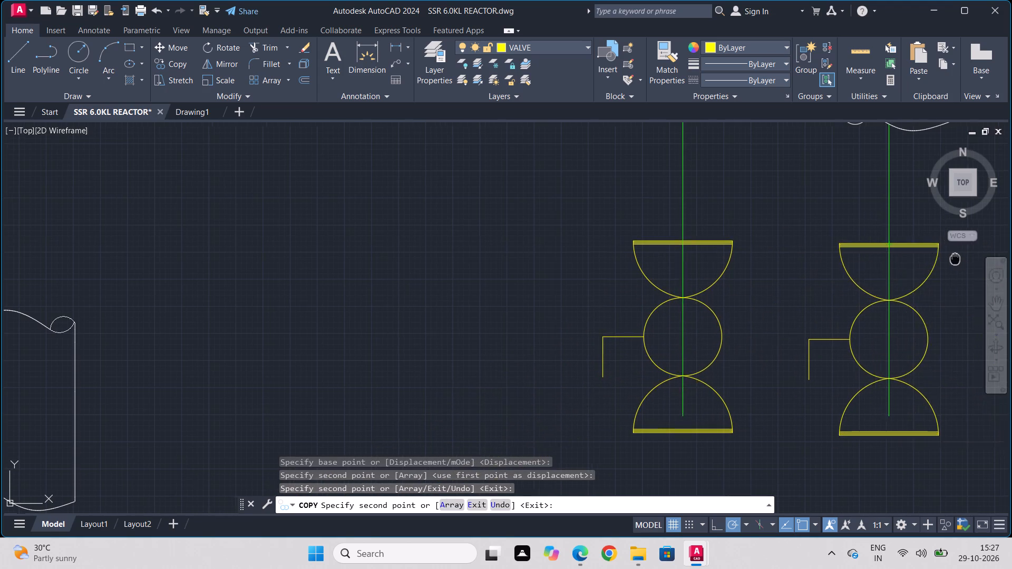
middle_drag(914, 258, 443, 249)
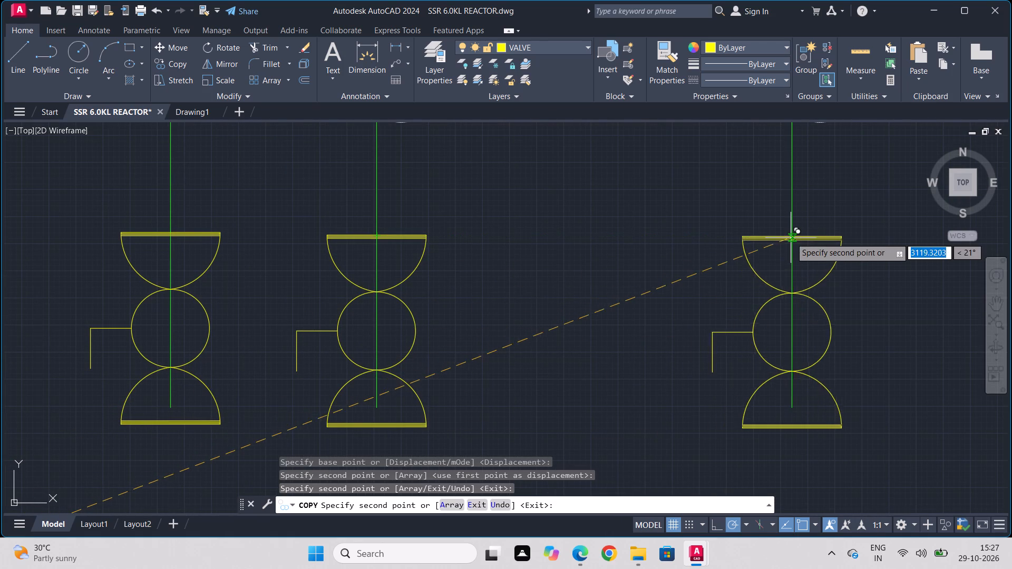
click(794, 240)
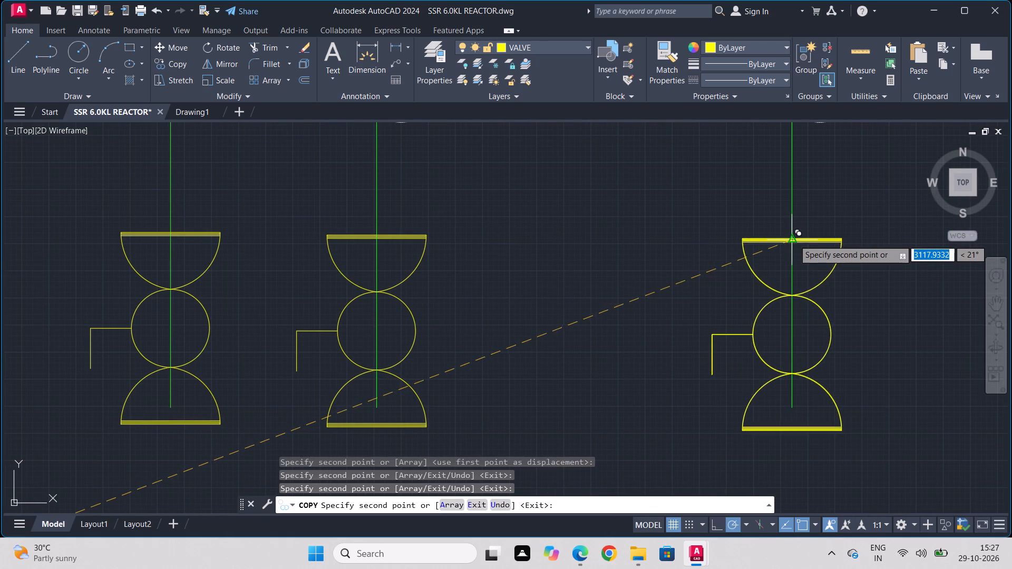
scroll(881, 247, down, 1)
middle_drag(881, 247, 394, 258)
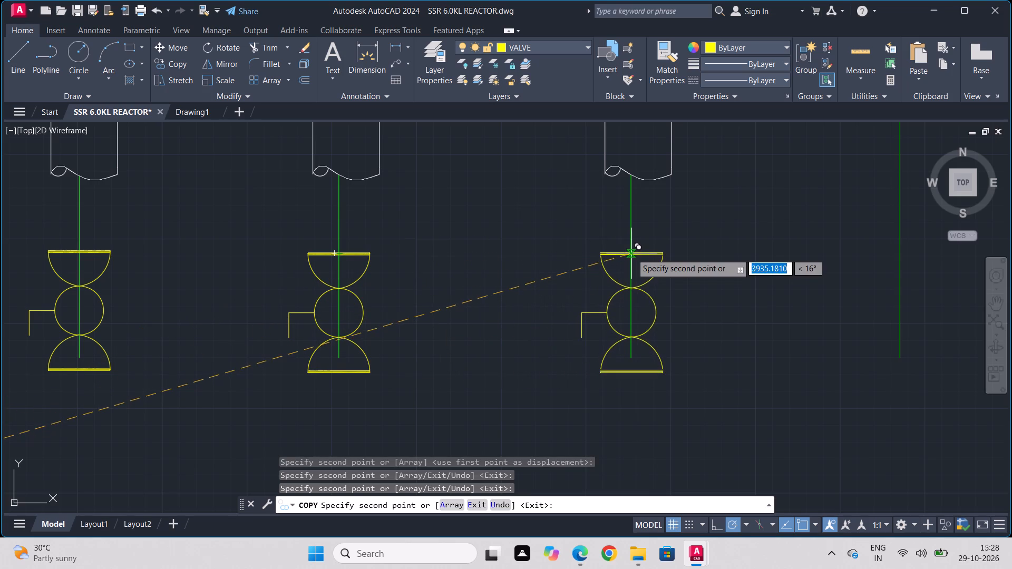
click(631, 253)
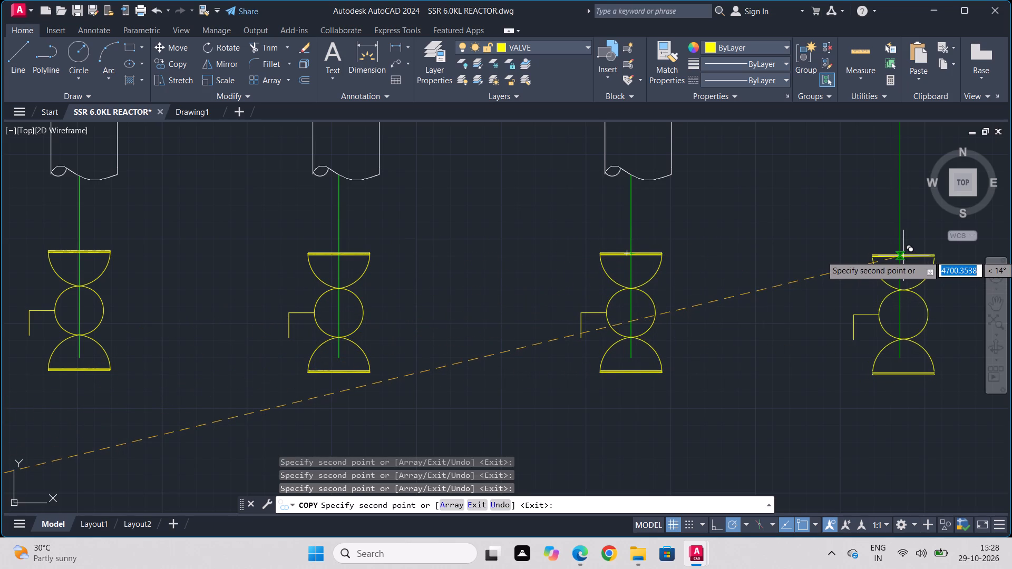
click(903, 256)
Place three more valve copies, one on each of the sixth to eighth green pipe lines, level with the previous ones.
scroll(962, 278, down, 1)
middle_drag(958, 278, 278, 228)
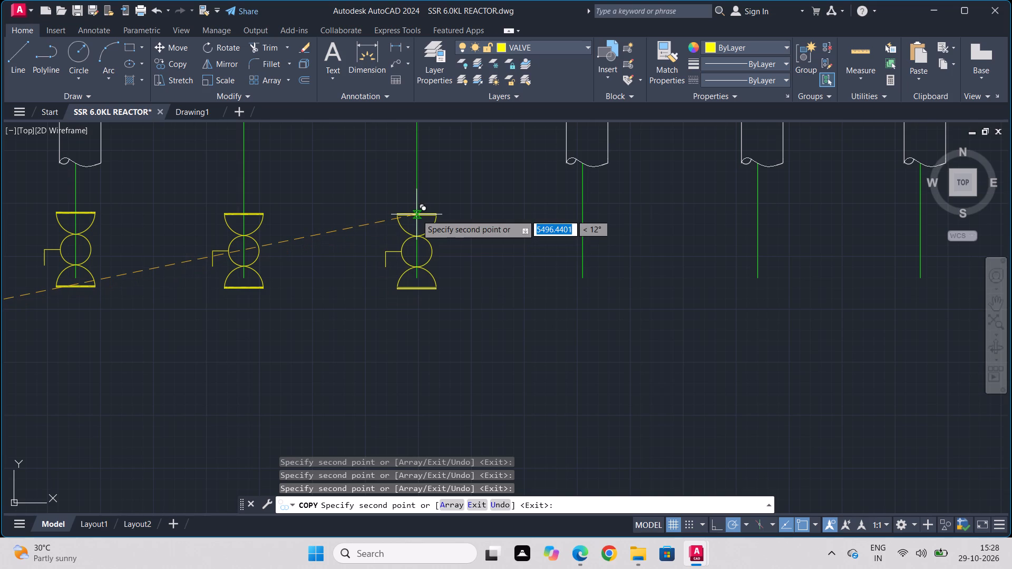
click(416, 214)
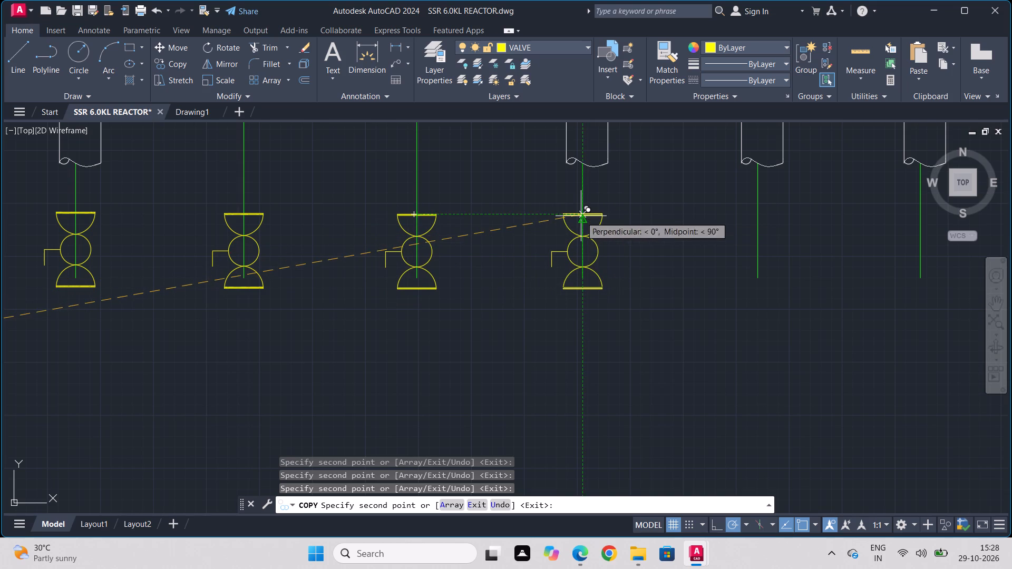
click(581, 216)
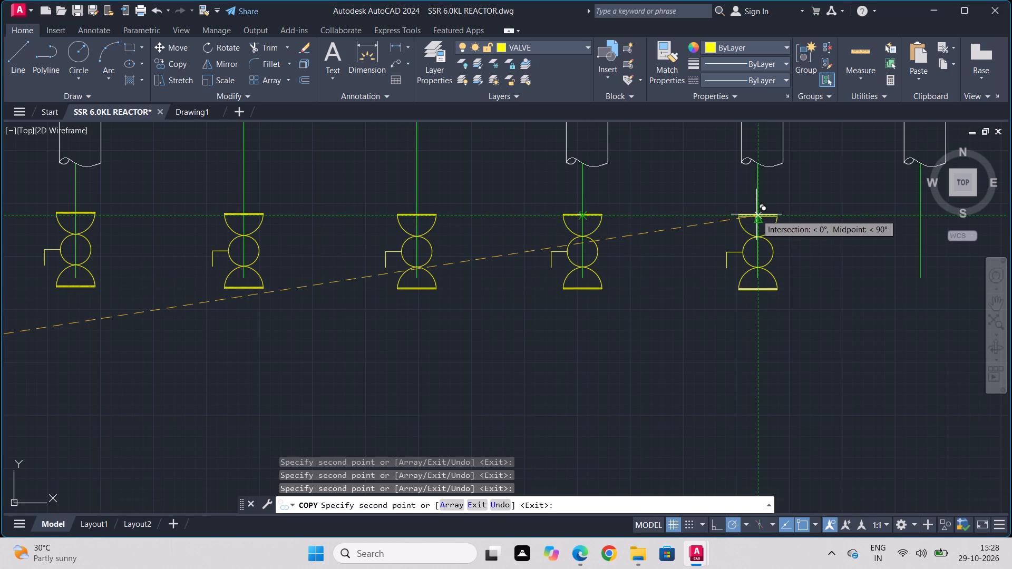
click(756, 214)
Place valve copies on the ninth to twelfth green pipe lines, below their white pipe break sections, and end the Copy command.
middle_drag(799, 223, 301, 191)
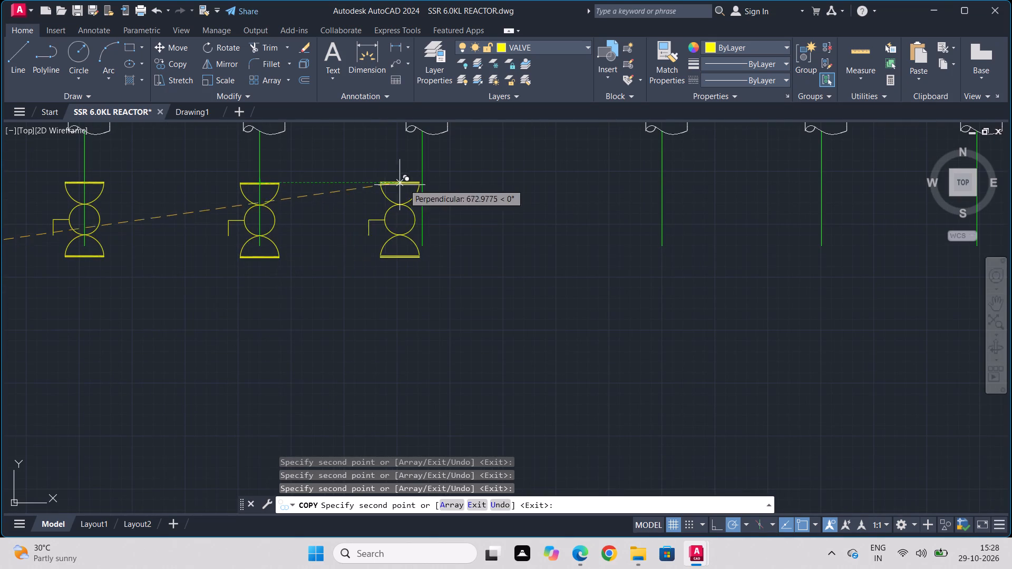
click(426, 183)
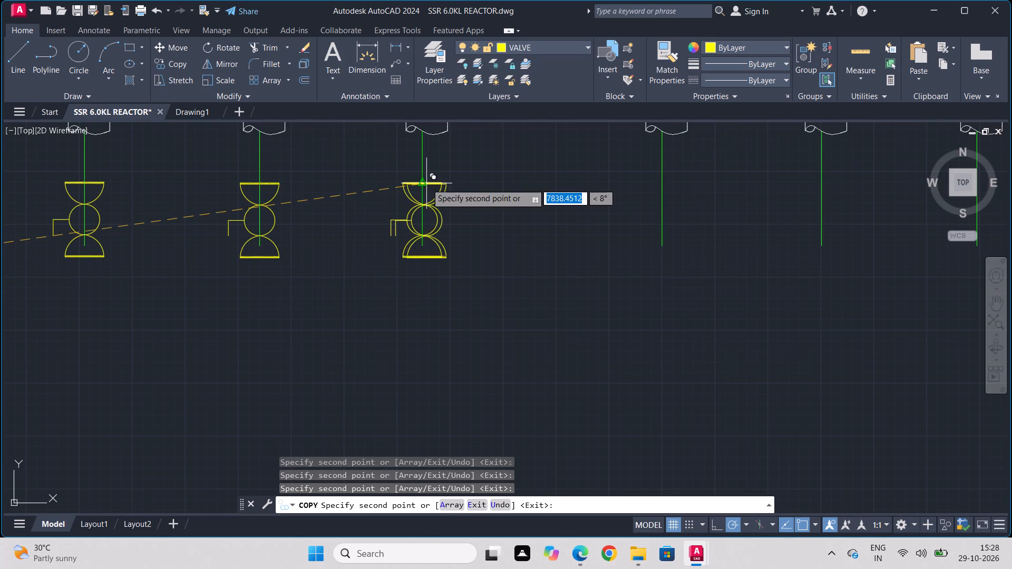
click(662, 189)
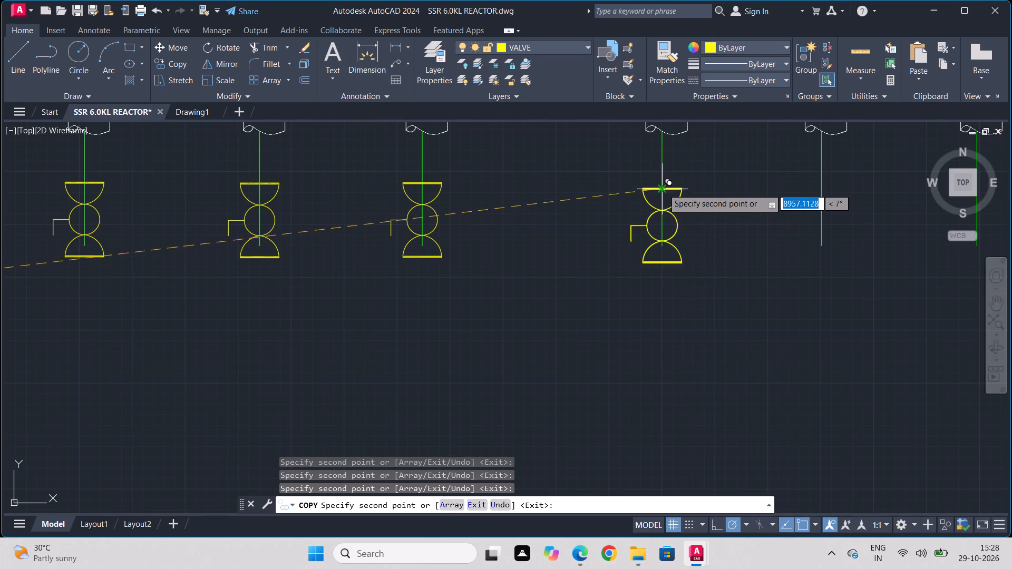
click(818, 194)
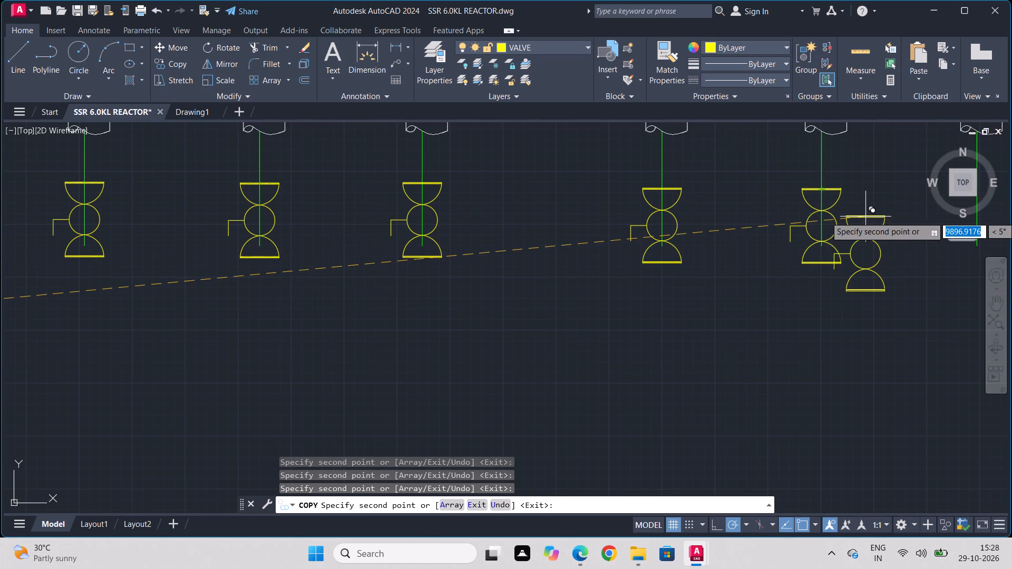
middle_drag(865, 217, 352, 231)
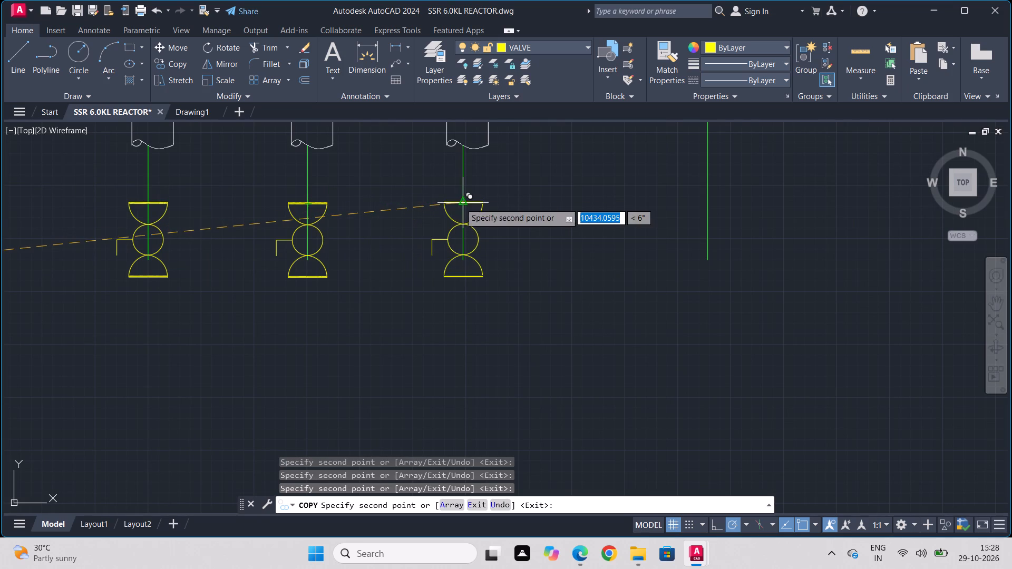
click(463, 204)
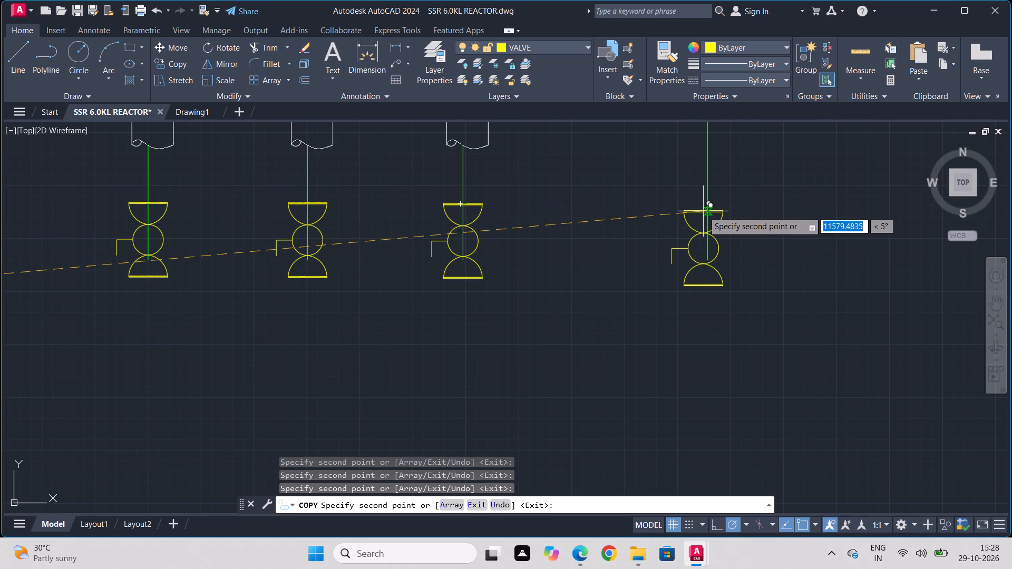
scroll(459, 318, down, 1)
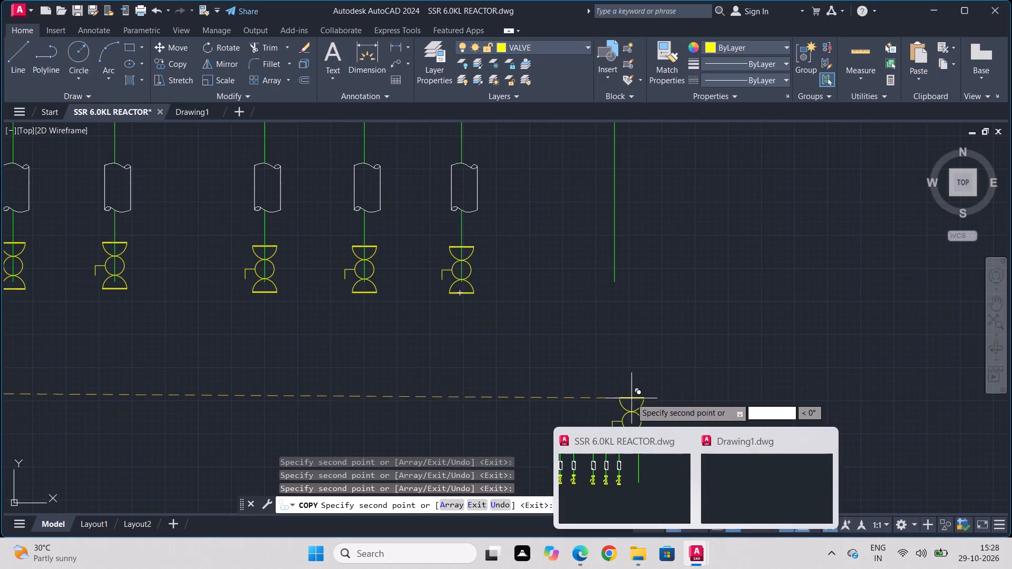
key(Escape)
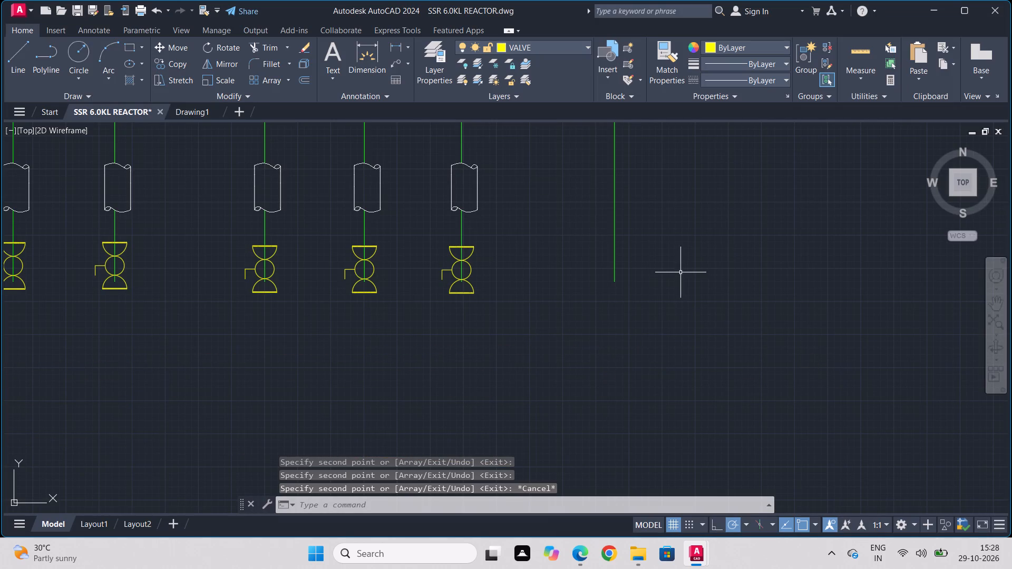
Save the SSR 6.0KL REACTOR drawing.
key(ctrl+s)
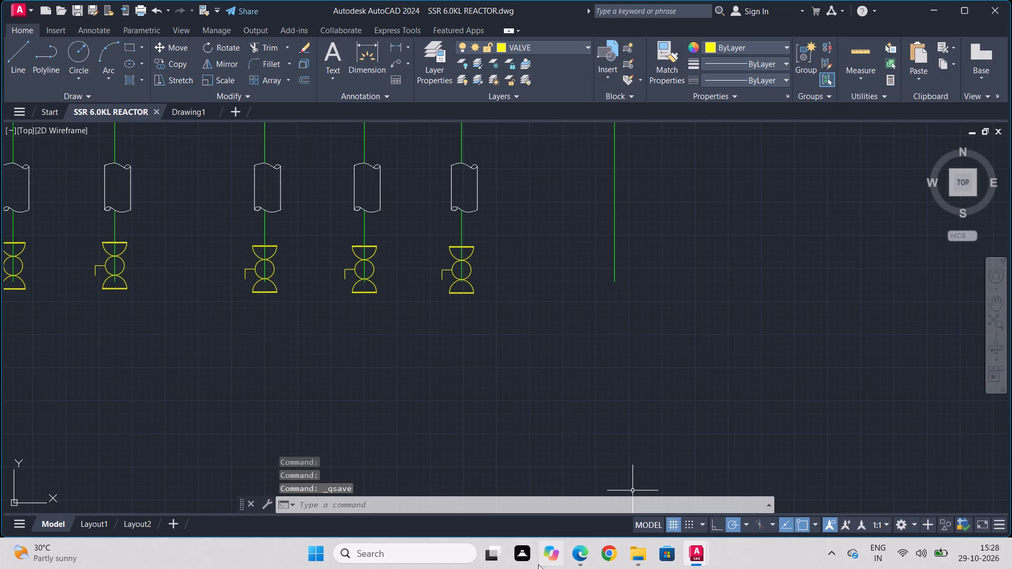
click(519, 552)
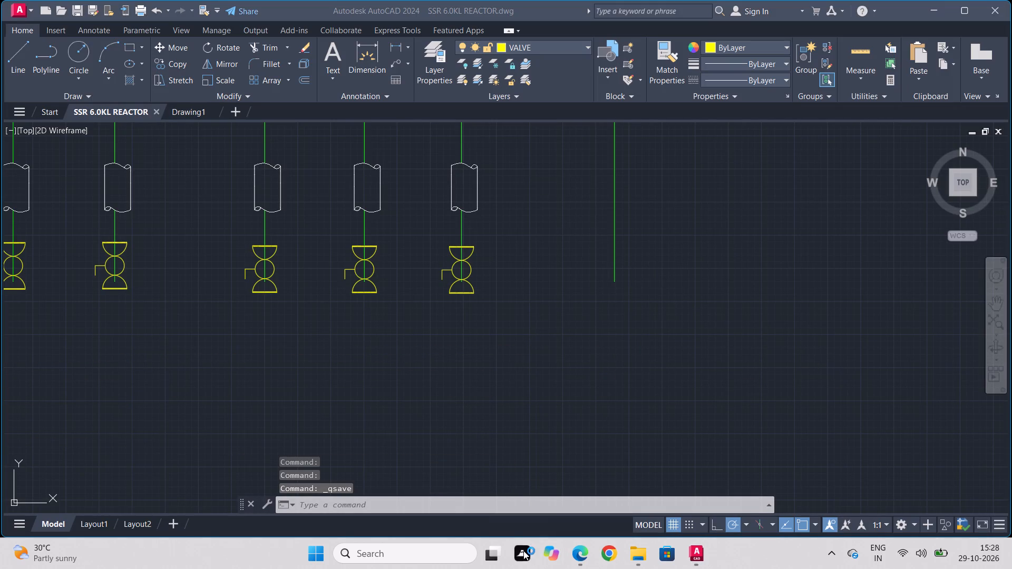
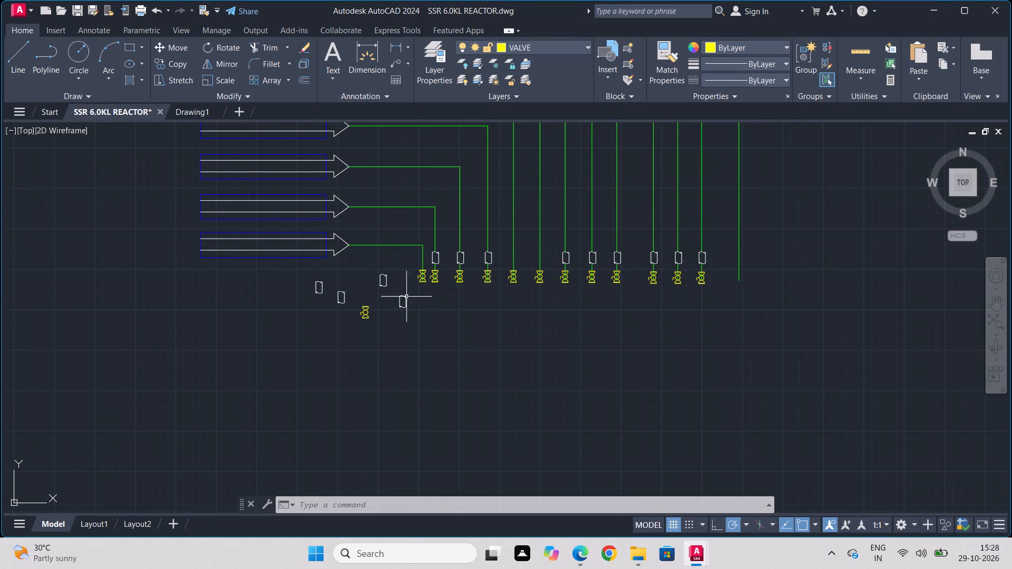
Trim the green pipe line out of the half-circles and centre circle of the first valve.
scroll(398, 305, up, 2)
scroll(446, 257, up, 1)
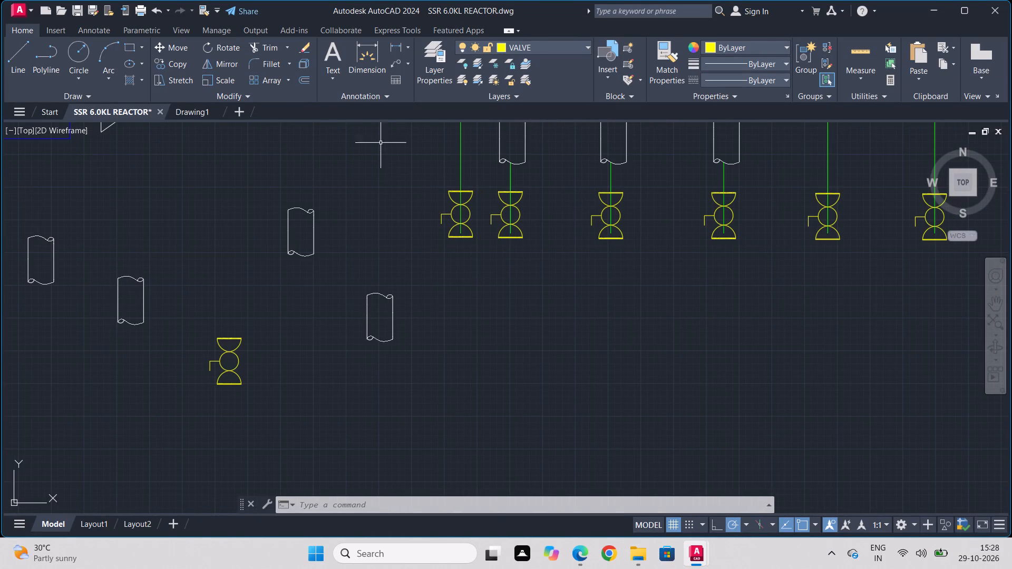
click(261, 46)
scroll(429, 180, up, 3)
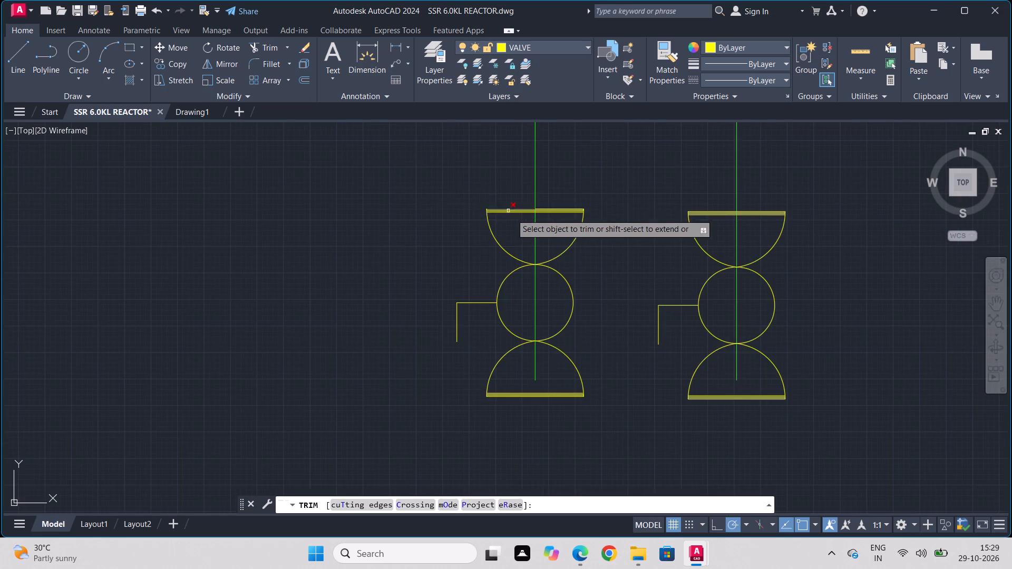
scroll(511, 215, up, 4)
click(618, 210)
click(536, 301)
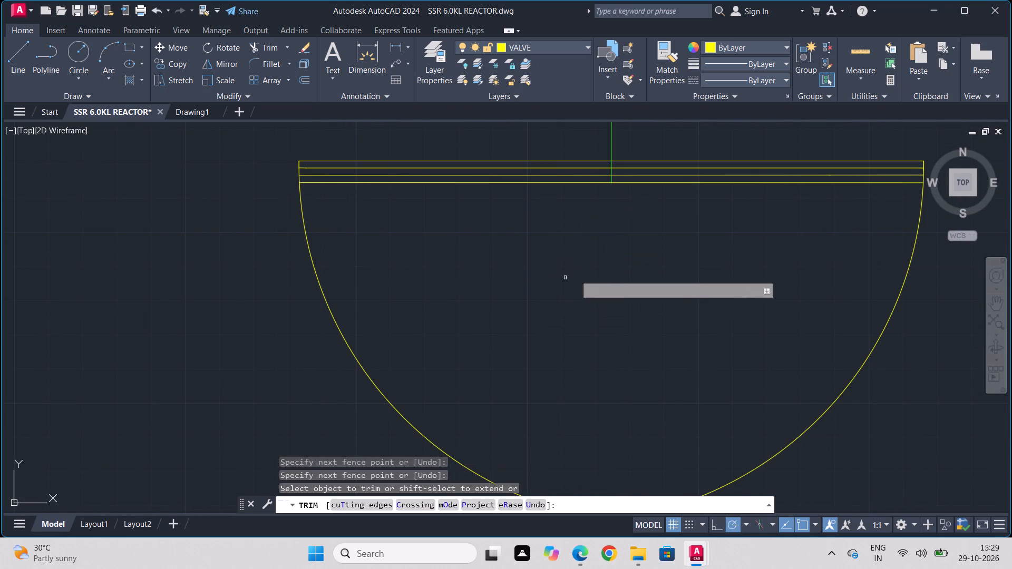
middle_drag(585, 361, 656, 220)
drag(686, 398, 677, 406)
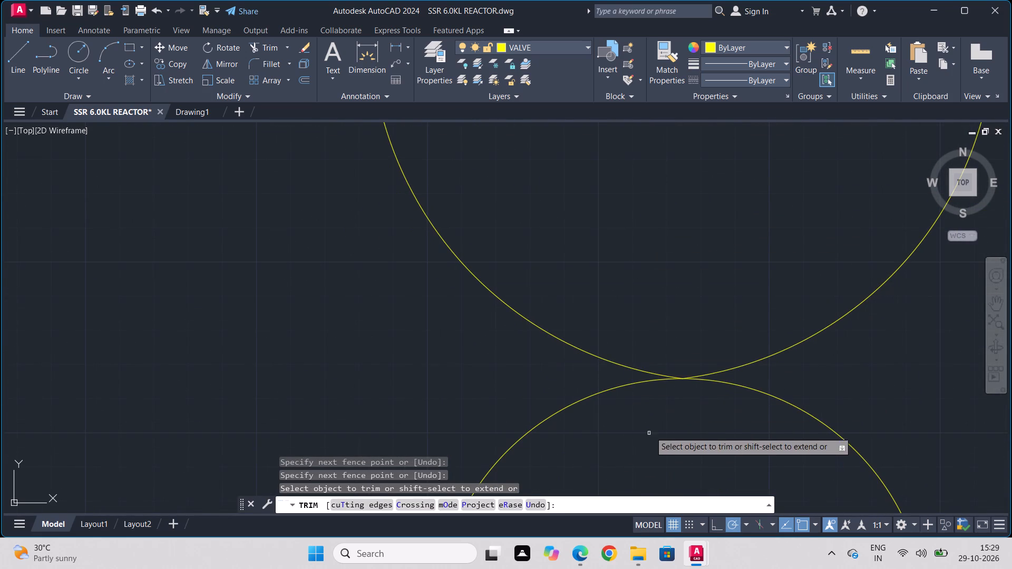
scroll(680, 355, down, 3)
middle_drag(689, 328, 694, 286)
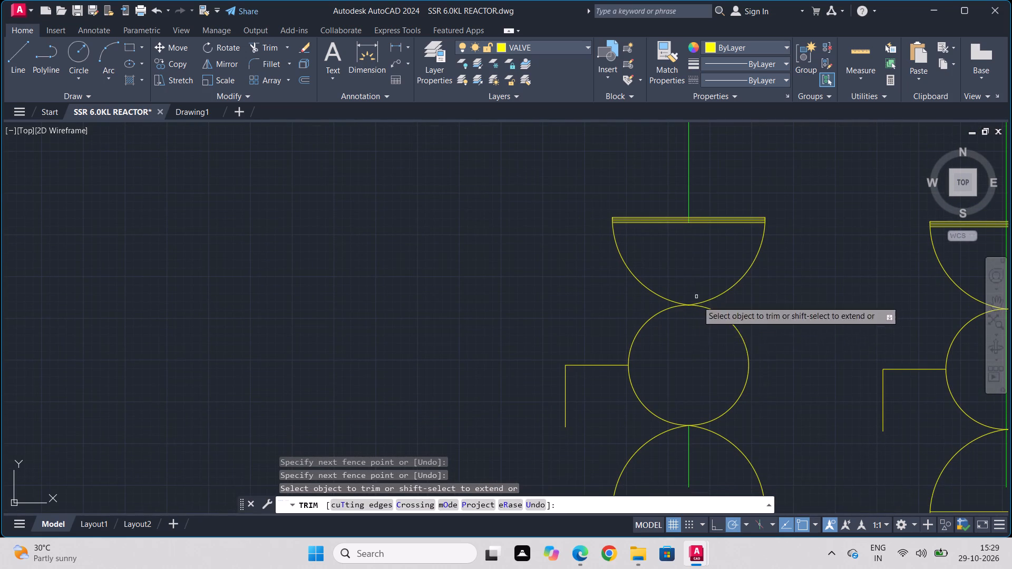
click(700, 448)
click(675, 470)
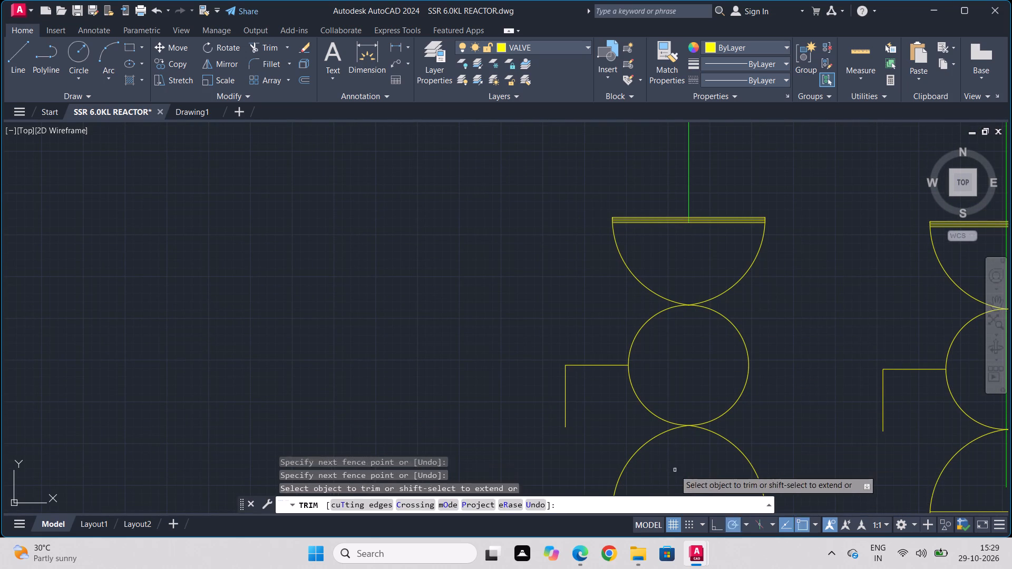
Trim the remaining green line segments between the top flange lines of the first valve.
scroll(678, 206, up, 4)
scroll(692, 291, up, 3)
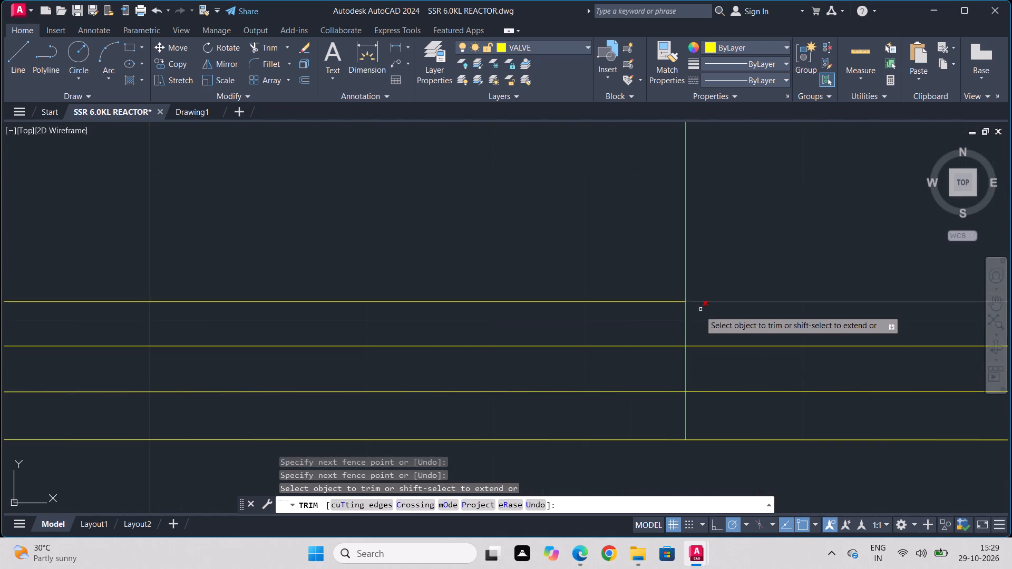
drag(697, 313, 643, 345)
drag(703, 357, 647, 361)
drag(707, 404, 645, 408)
Trim the green pipe line out of the second valve, from its top flange lines down through the valve body.
scroll(854, 469, down, 3)
middle_drag(867, 447, 862, 438)
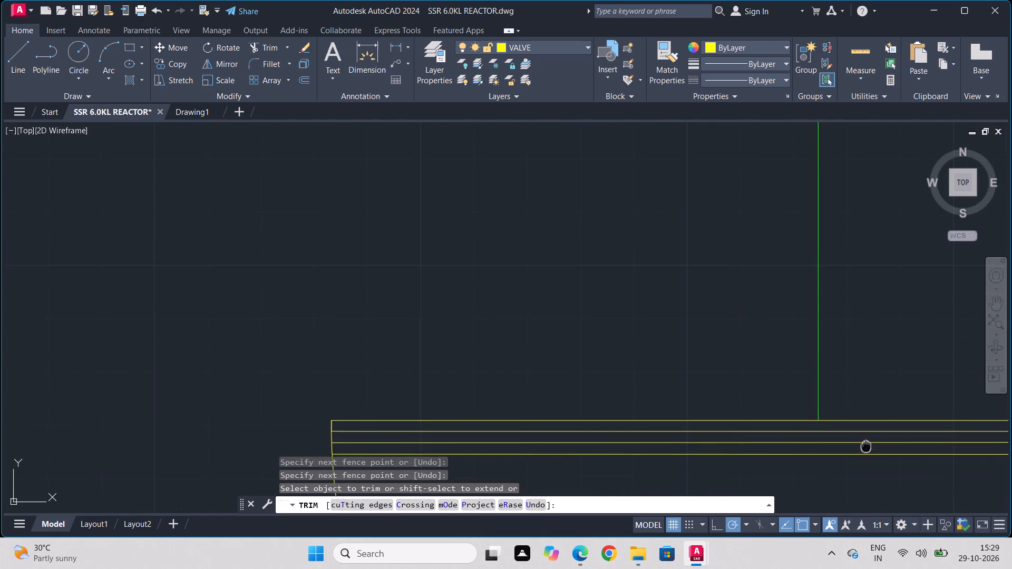
middle_drag(862, 438, 341, 277)
scroll(315, 280, down, 2)
middle_drag(940, 291, 352, 253)
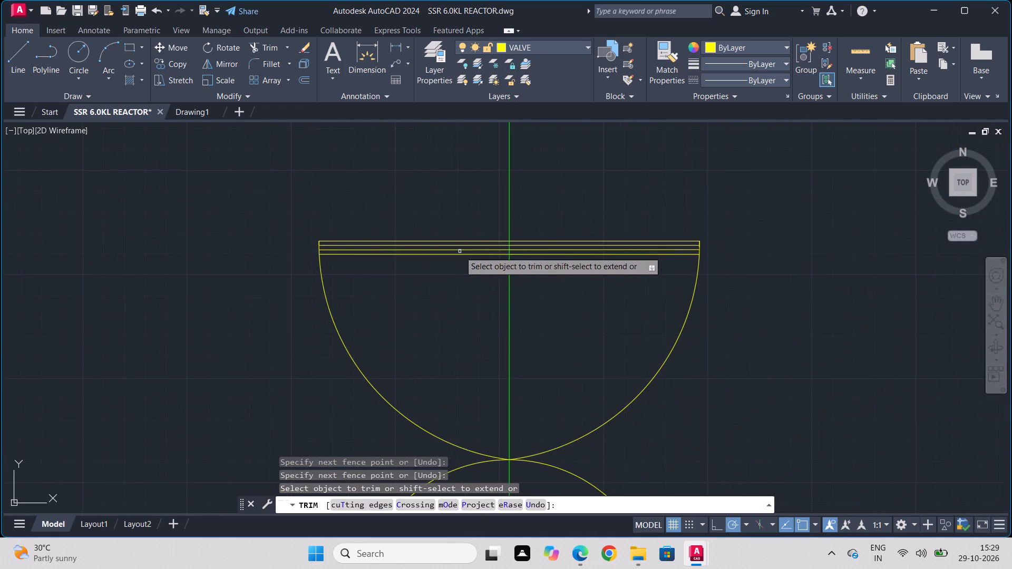
scroll(565, 239, up, 4)
drag(243, 241, 294, 250)
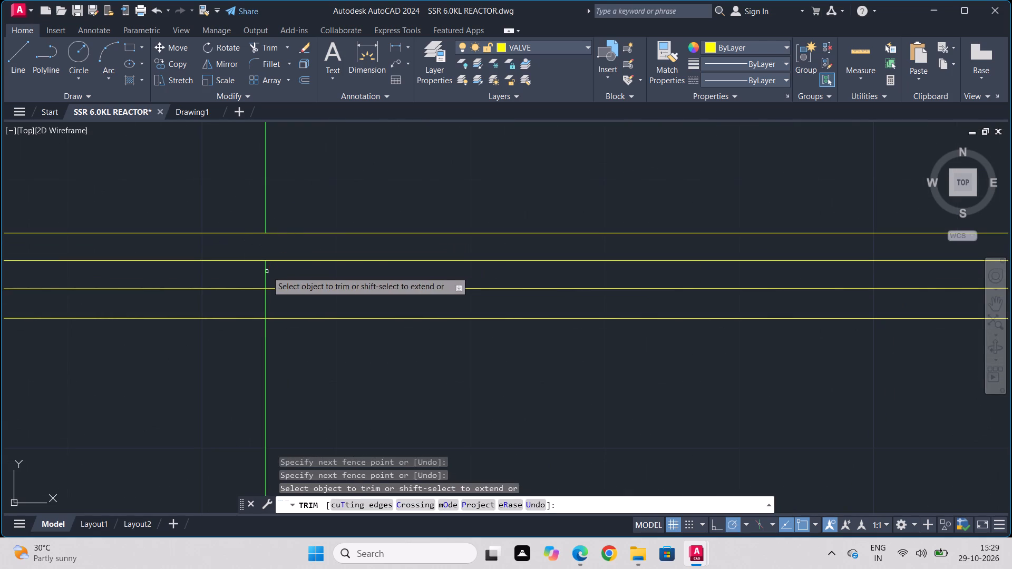
drag(231, 270, 325, 287)
drag(296, 304, 220, 307)
drag(283, 361, 202, 374)
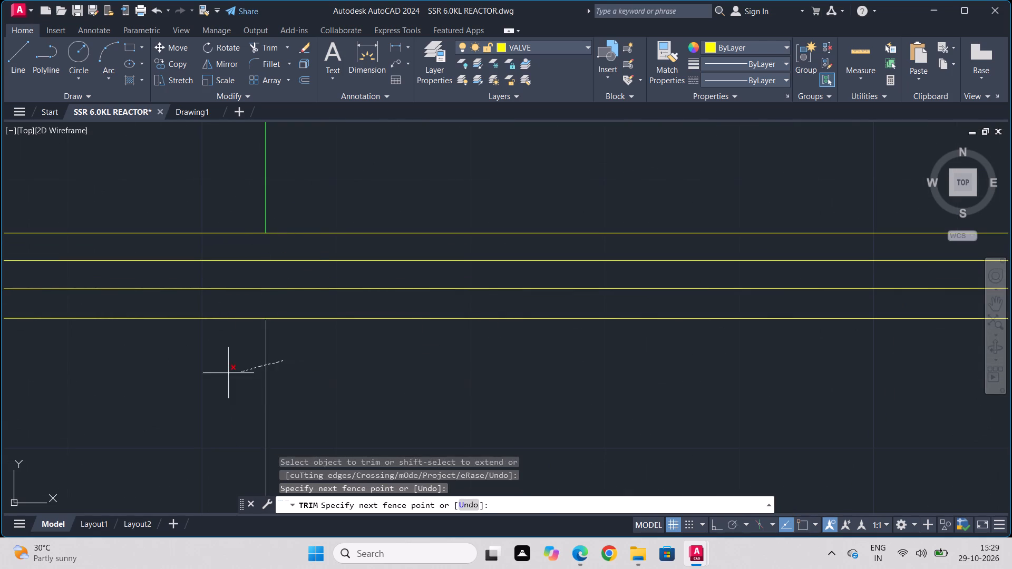
drag(202, 374, 199, 374)
Trim the green pipe line out of the third valve, from its top flange lines down through the valve body.
scroll(424, 412, down, 3)
middle_drag(424, 413, 555, 222)
middle_drag(531, 358, 604, 125)
scroll(604, 125, down, 2)
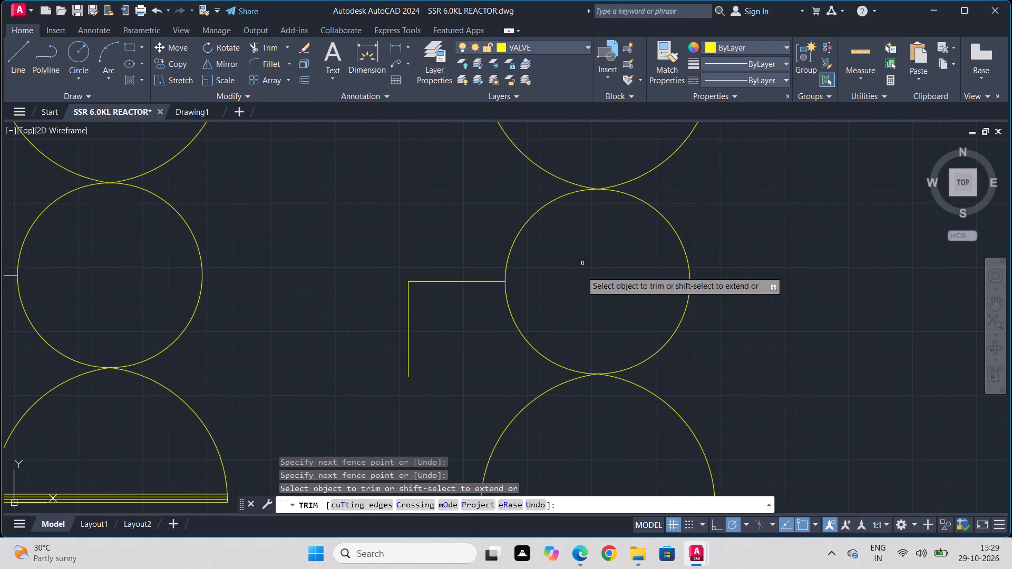
scroll(767, 262, down, 1)
scroll(767, 262, up, 1)
scroll(767, 262, down, 1)
middle_drag(773, 251, 465, 260)
scroll(471, 261, down, 2)
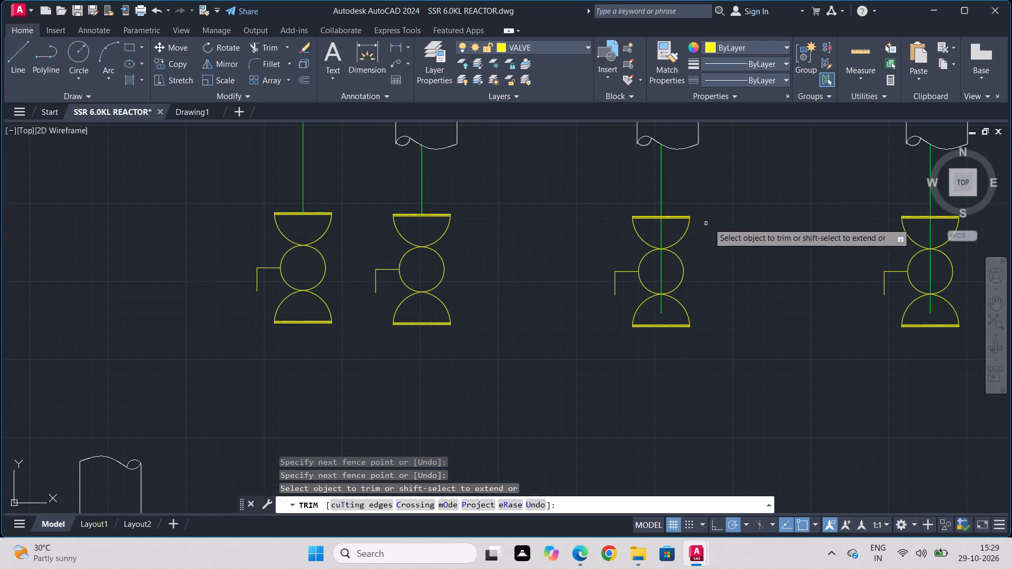
scroll(628, 198, up, 4)
middle_drag(763, 289, 631, 192)
scroll(677, 226, up, 1)
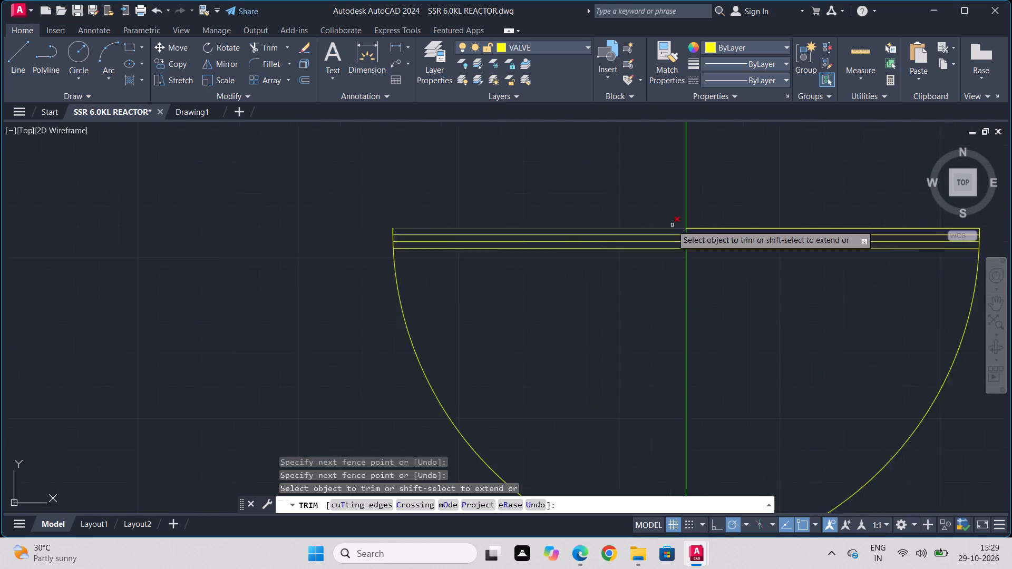
scroll(672, 225, up, 4)
drag(686, 244, 848, 235)
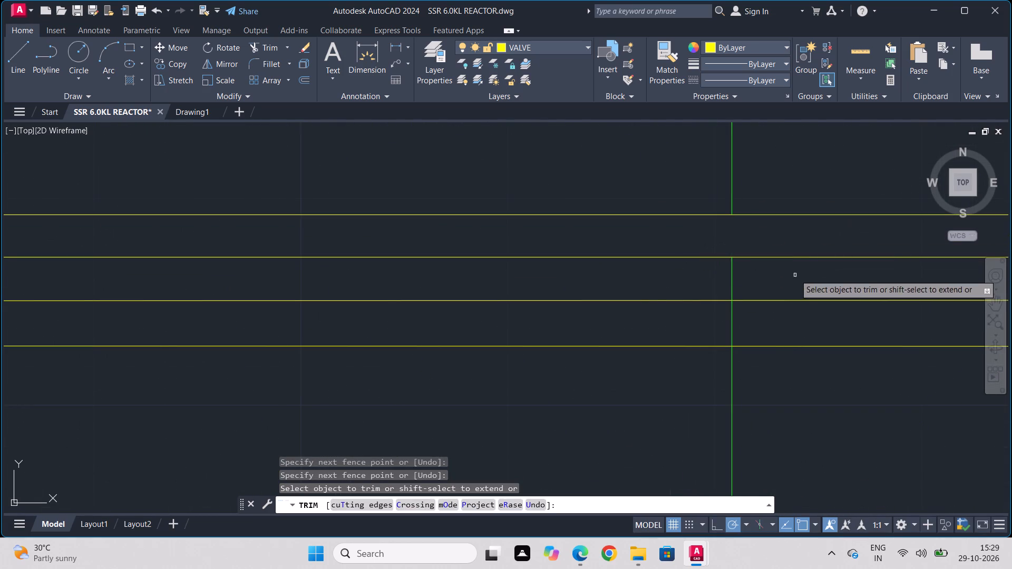
drag(795, 274, 632, 287)
drag(818, 320, 855, 317)
drag(794, 323, 682, 323)
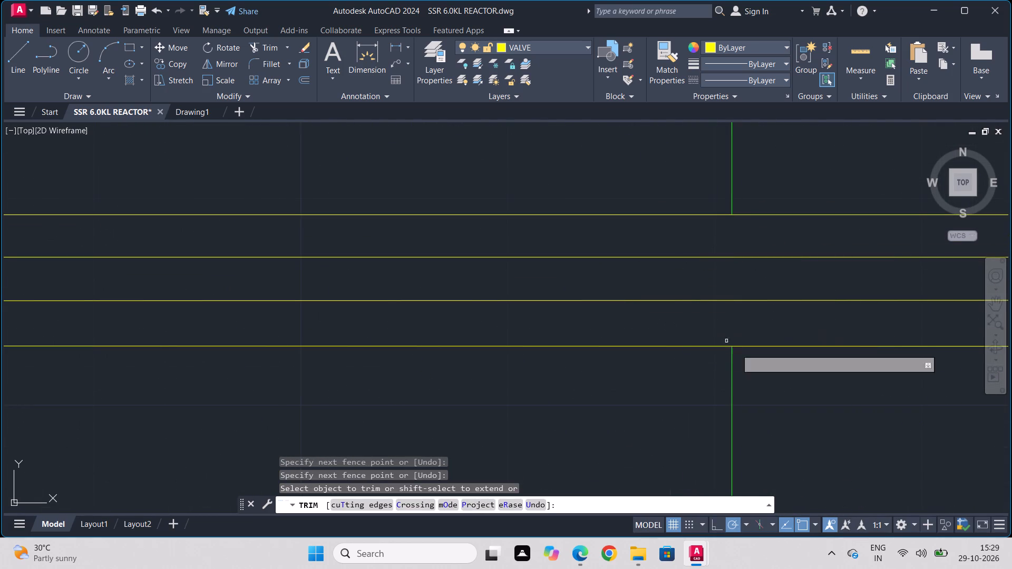
scroll(744, 362, down, 2)
drag(786, 382, 686, 406)
Trim the green pipe line out of the fourth valve, from its top flange lines down through the valve body.
scroll(768, 437, down, 2)
scroll(797, 442, up, 1)
scroll(799, 442, down, 1)
middle_drag(802, 428, 745, 196)
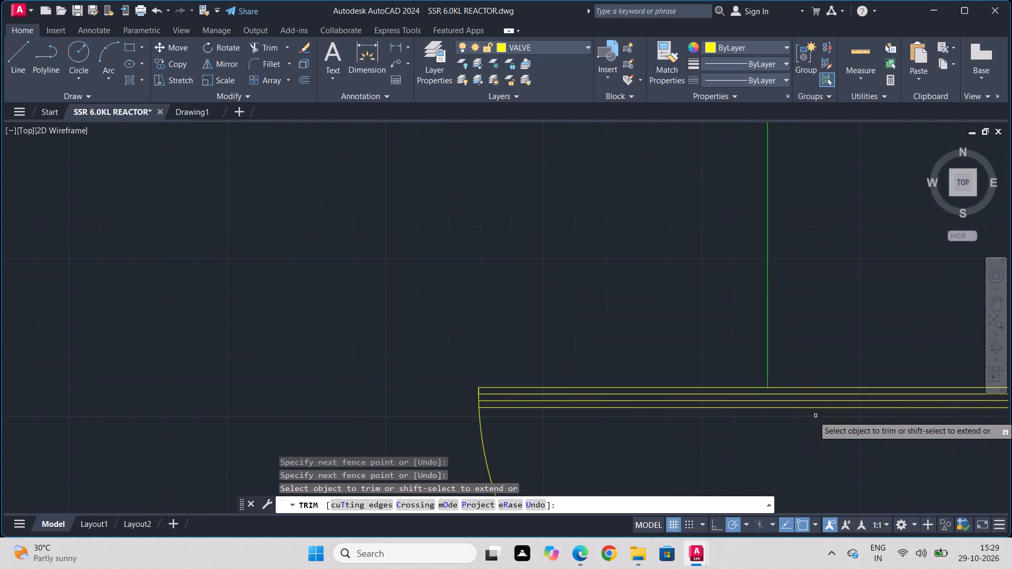
scroll(815, 419, down, 1)
middle_drag(815, 421, 779, 91)
scroll(894, 374, down, 2)
middle_drag(884, 369, 401, 336)
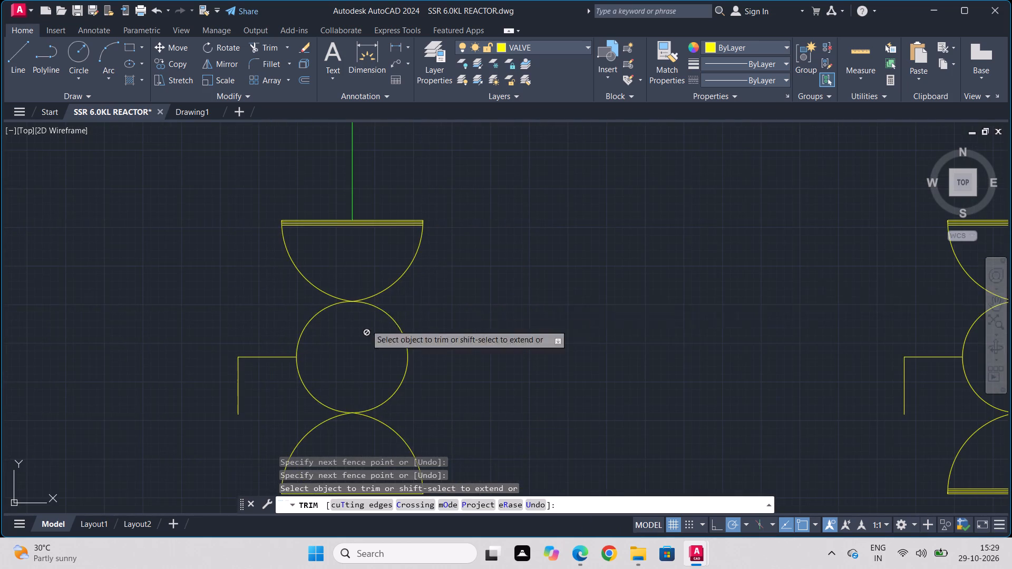
middle_drag(822, 280, 288, 283)
scroll(470, 239, up, 5)
middle_drag(524, 187, 526, 449)
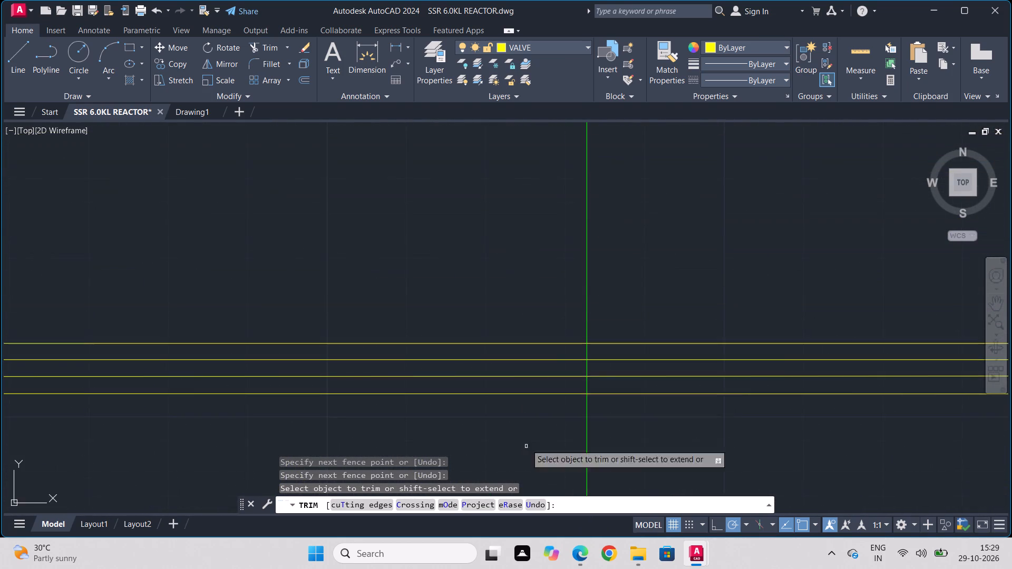
scroll(586, 345, up, 2)
drag(527, 367, 712, 365)
drag(654, 403, 493, 424)
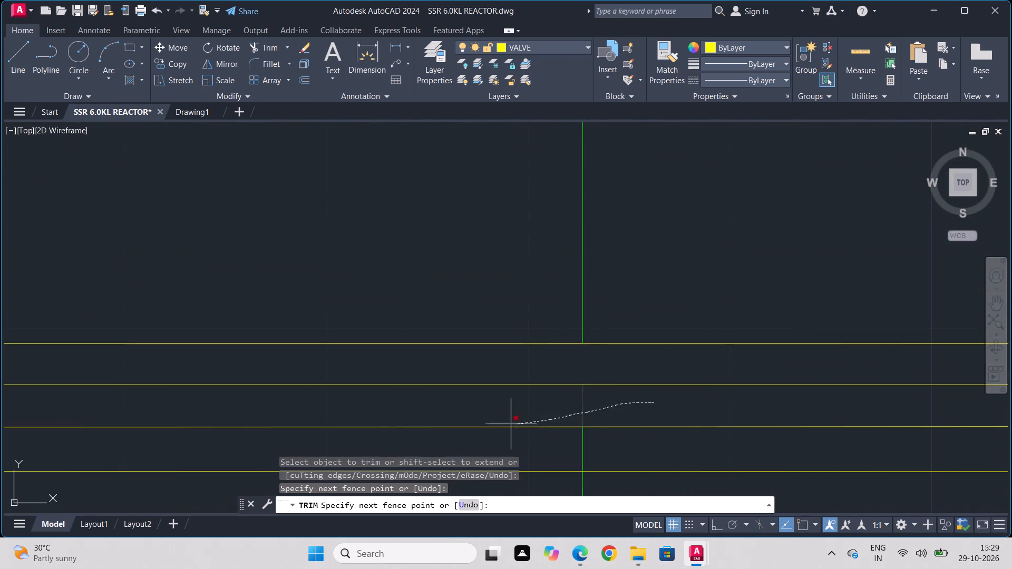
drag(493, 424, 490, 424)
middle_drag(531, 406, 600, 268)
drag(513, 303, 740, 303)
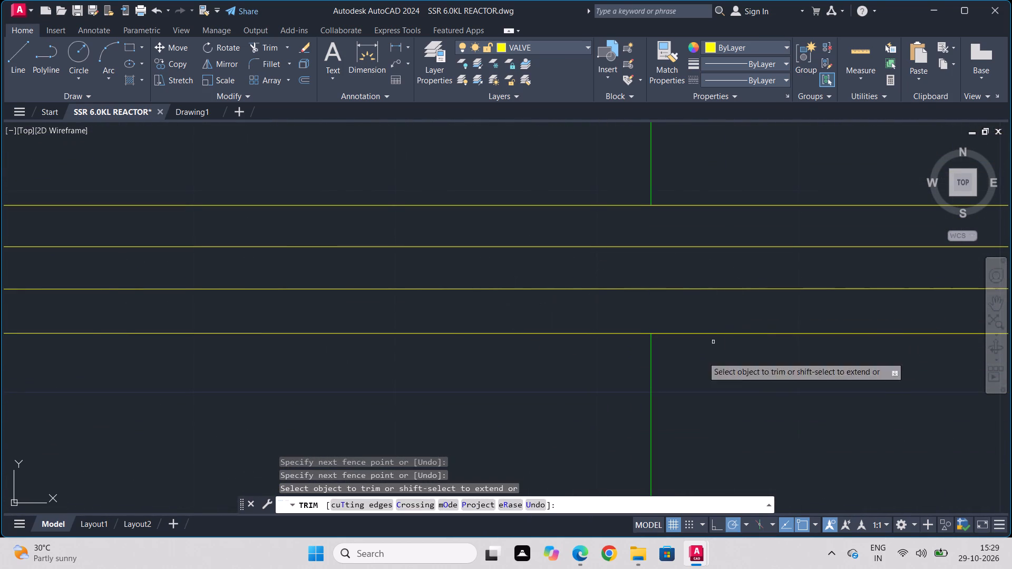
drag(700, 377, 560, 414)
Trim the green pipe line out of the fifth valve, from its top flange lines down through the valve body.
scroll(727, 430, down, 3)
middle_drag(733, 426, 755, 300)
scroll(751, 416, down, 3)
middle_drag(754, 411, 758, 389)
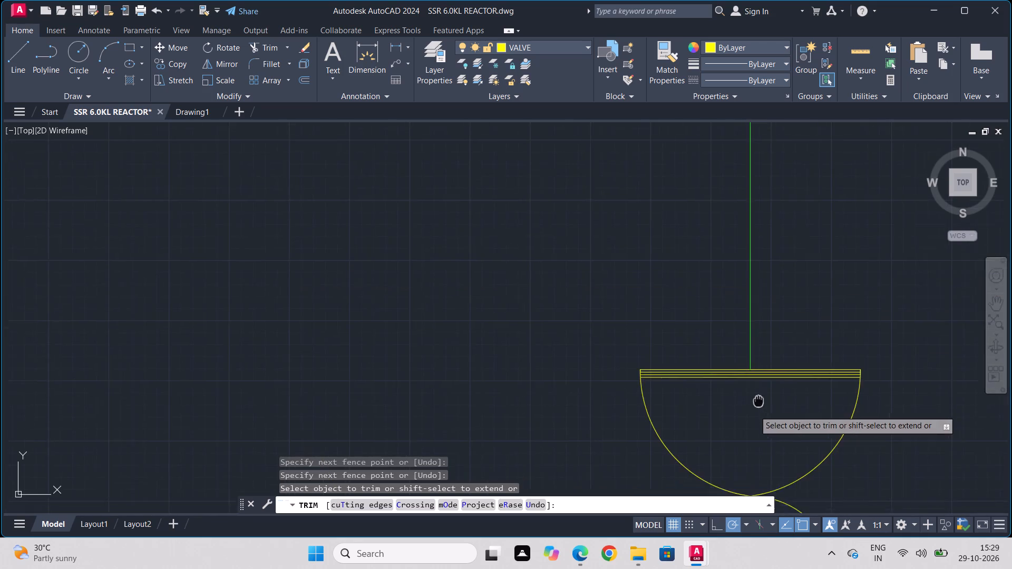
middle_drag(758, 389, 540, 192)
scroll(827, 232, down, 1)
middle_drag(797, 238, 312, 299)
scroll(761, 246, up, 2)
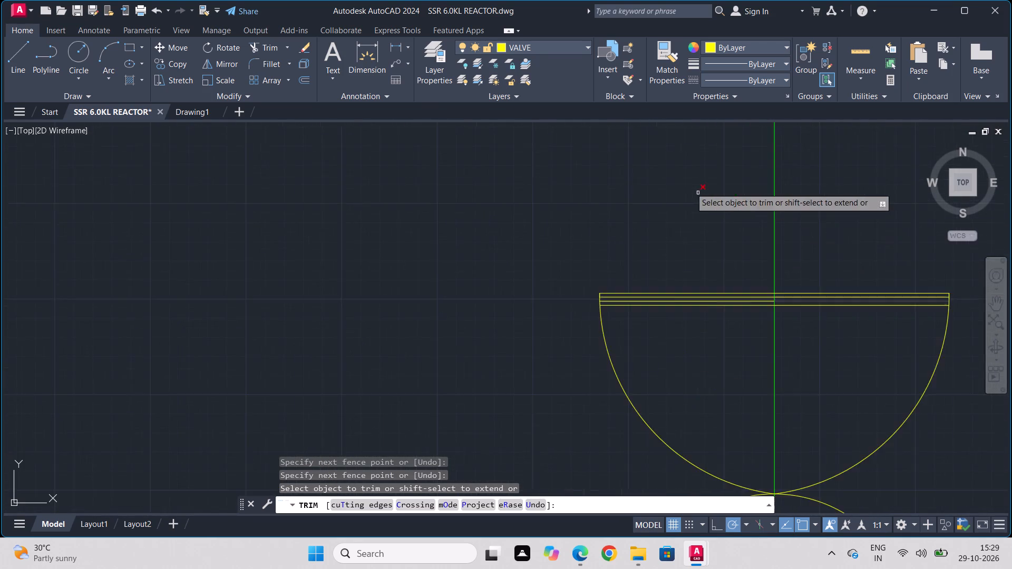
scroll(690, 188, up, 1)
scroll(854, 380, up, 2)
scroll(721, 339, up, 3)
drag(816, 352, 845, 352)
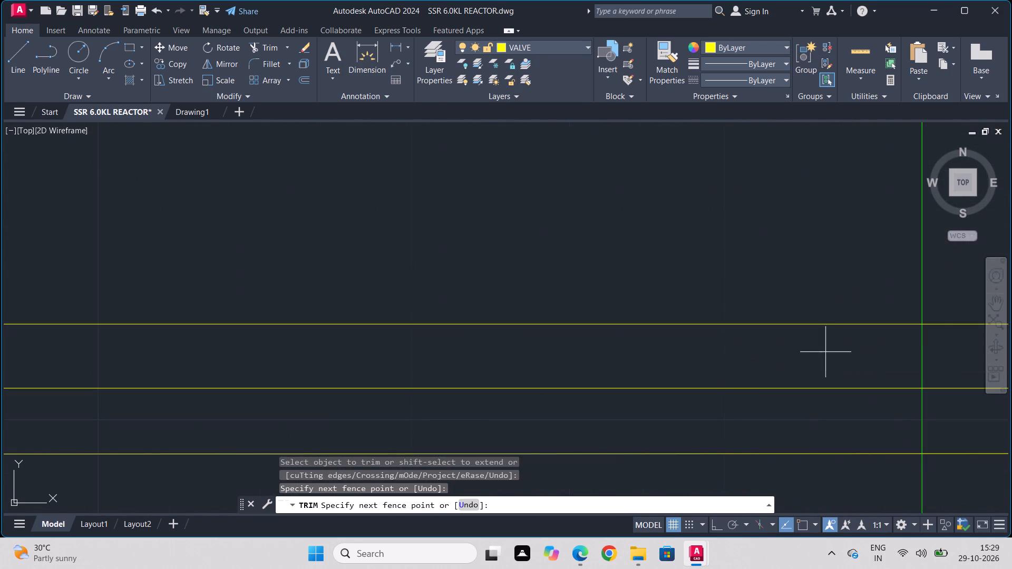
drag(845, 352, 964, 349)
drag(972, 401, 831, 435)
scroll(892, 450, down, 2)
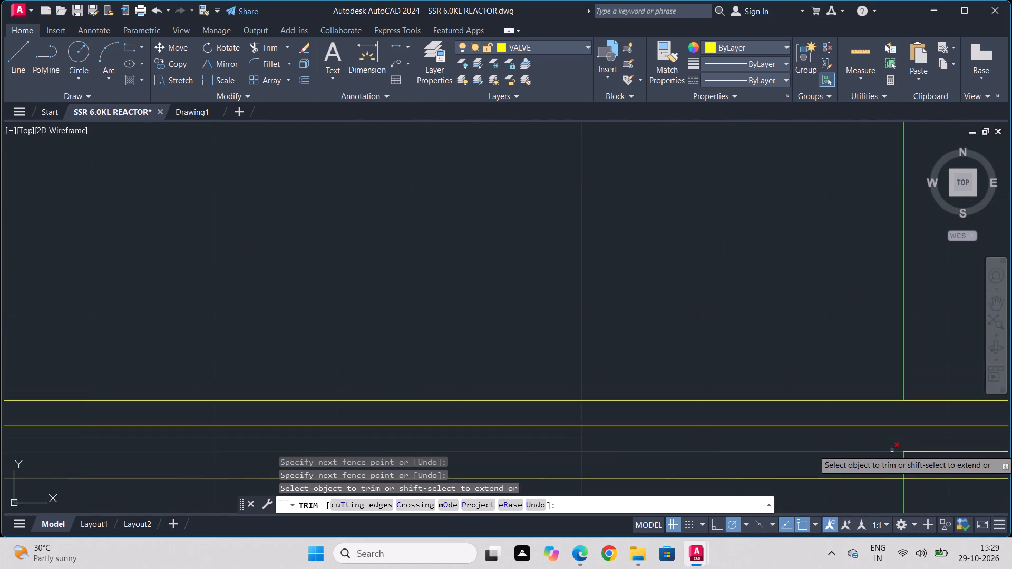
middle_drag(892, 449, 762, 250)
drag(794, 263, 741, 272)
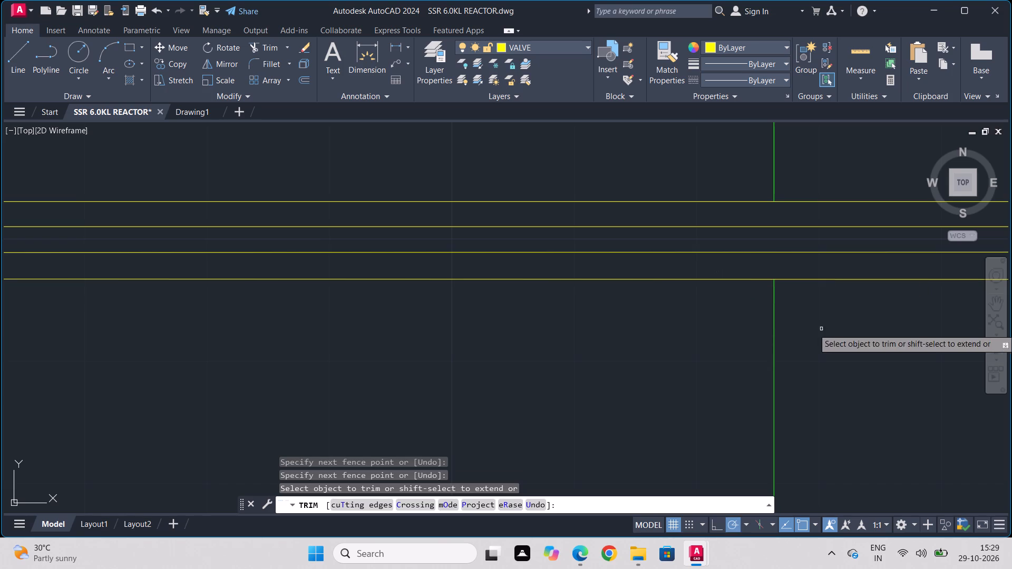
drag(821, 329, 671, 364)
Trim the green pipe line out of the sixth valve, from its top flange lines down through the valve body.
scroll(888, 430, down, 3)
middle_drag(869, 410, 660, 187)
scroll(799, 332, down, 1)
middle_drag(793, 323, 559, 315)
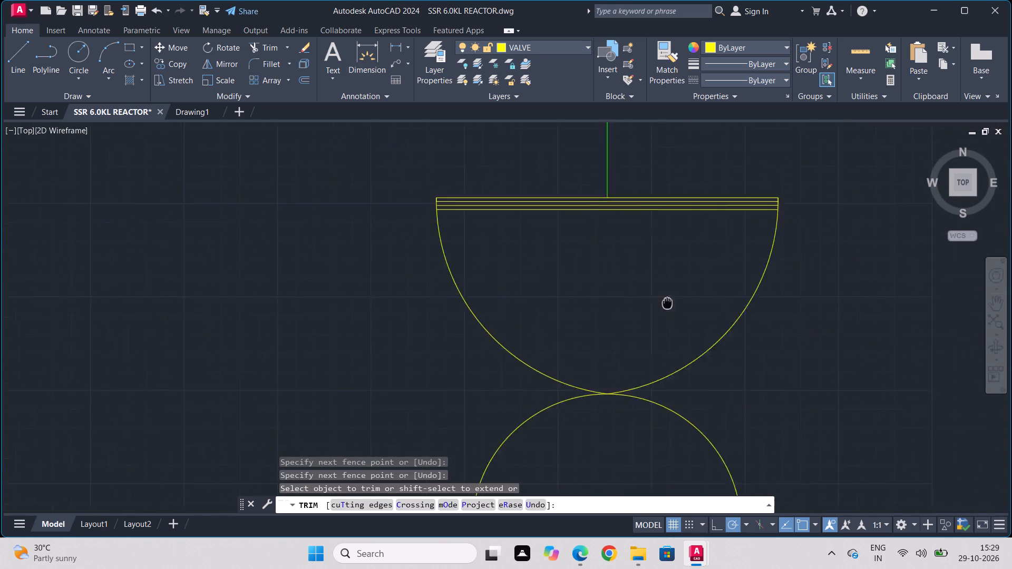
middle_drag(559, 315, 404, 352)
middle_drag(780, 284, 77, 286)
scroll(89, 284, down, 2)
scroll(627, 283, up, 2)
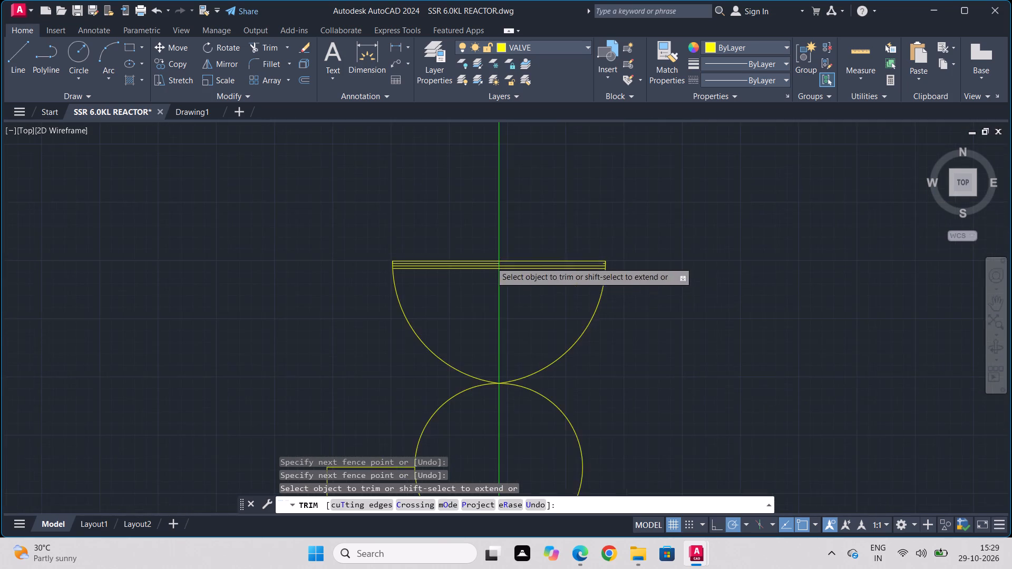
scroll(491, 262, up, 5)
drag(442, 243, 583, 243)
drag(573, 274, 571, 274)
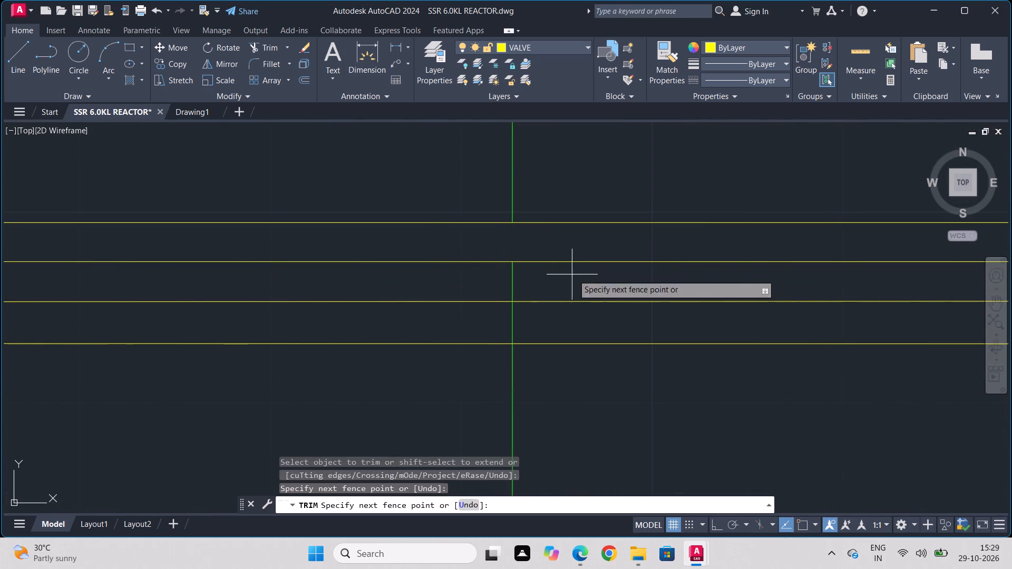
drag(571, 274, 471, 291)
drag(520, 312, 455, 317)
drag(568, 400, 462, 388)
Trim the green pipe line out of the seventh valve's flange lines and body, along with the segment directly above its top flange.
scroll(644, 405, down, 3)
middle_drag(645, 405, 647, 397)
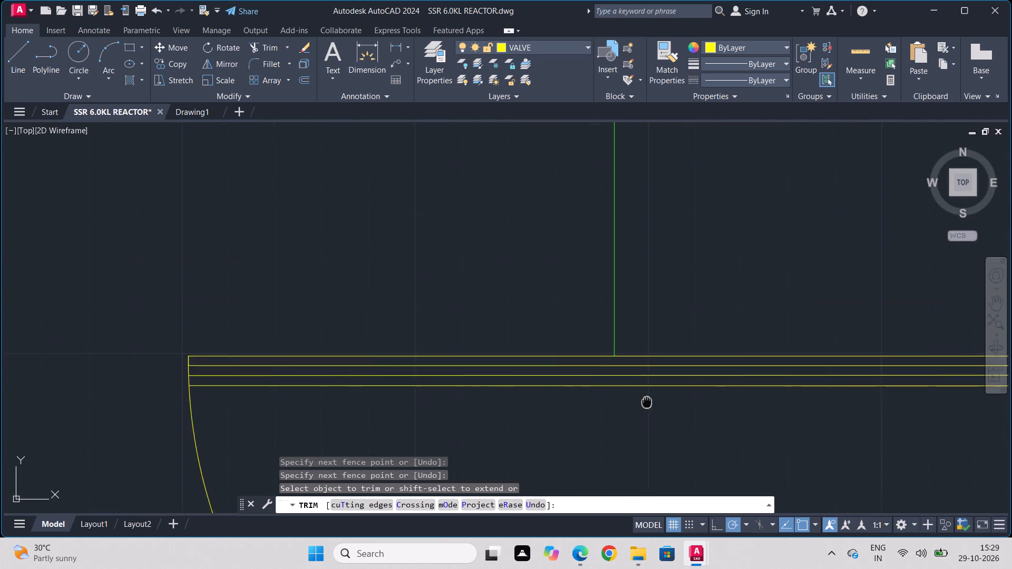
middle_drag(647, 397, 647, 266)
scroll(673, 350, down, 6)
middle_drag(783, 302, 403, 286)
scroll(510, 313, up, 5)
scroll(612, 225, up, 4)
middle_drag(685, 155, 680, 215)
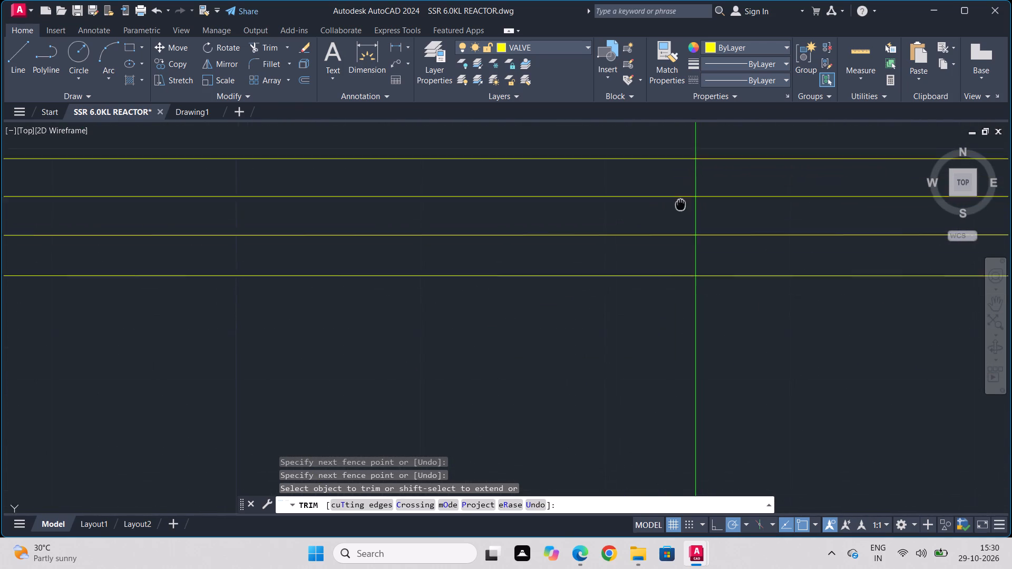
middle_drag(680, 215, 680, 219)
drag(771, 200, 777, 200)
drag(701, 189, 611, 193)
drag(727, 143, 620, 171)
drag(718, 197, 644, 189)
drag(714, 229, 647, 244)
drag(711, 273, 629, 286)
drag(730, 355, 571, 365)
Trim the green pipe line out of the eighth valve's body, through the upper half, the circle and the lower half.
scroll(734, 376, down, 5)
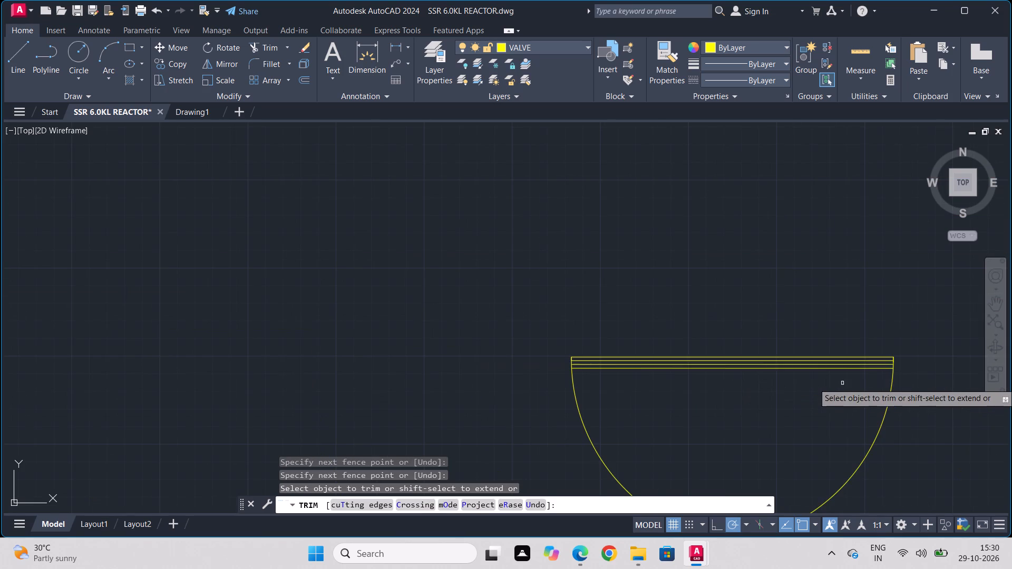
scroll(885, 338, down, 3)
middle_drag(922, 350, 285, 223)
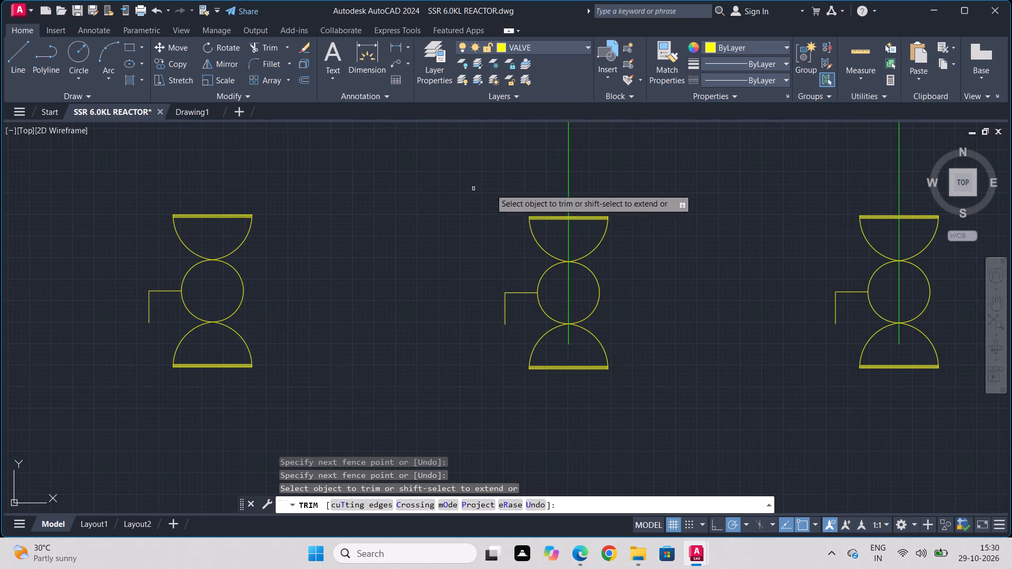
scroll(623, 232, up, 4)
middle_drag(480, 186, 640, 199)
drag(560, 220, 479, 263)
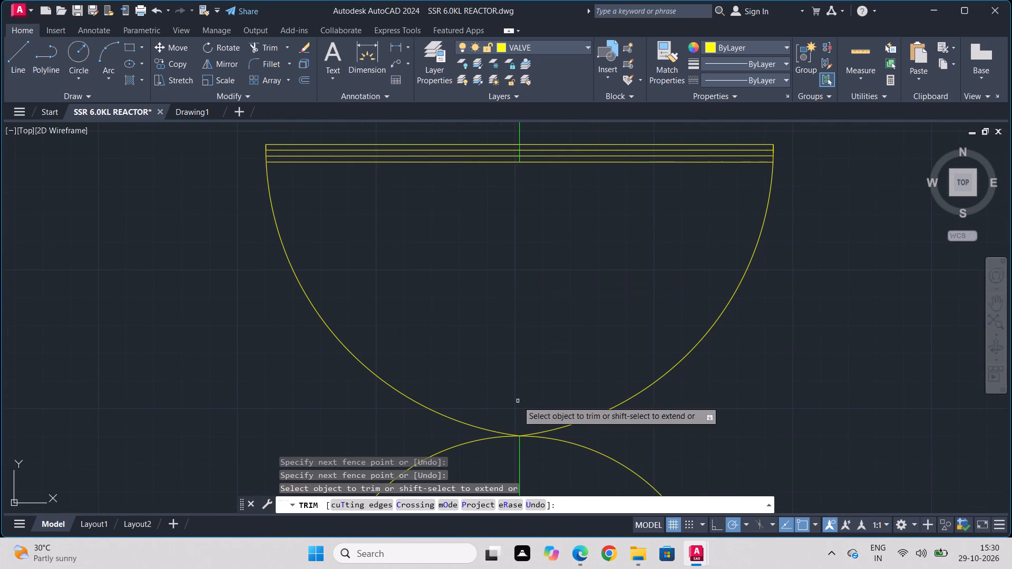
middle_drag(536, 372, 604, 218)
drag(609, 325, 529, 382)
scroll(573, 245, down, 3)
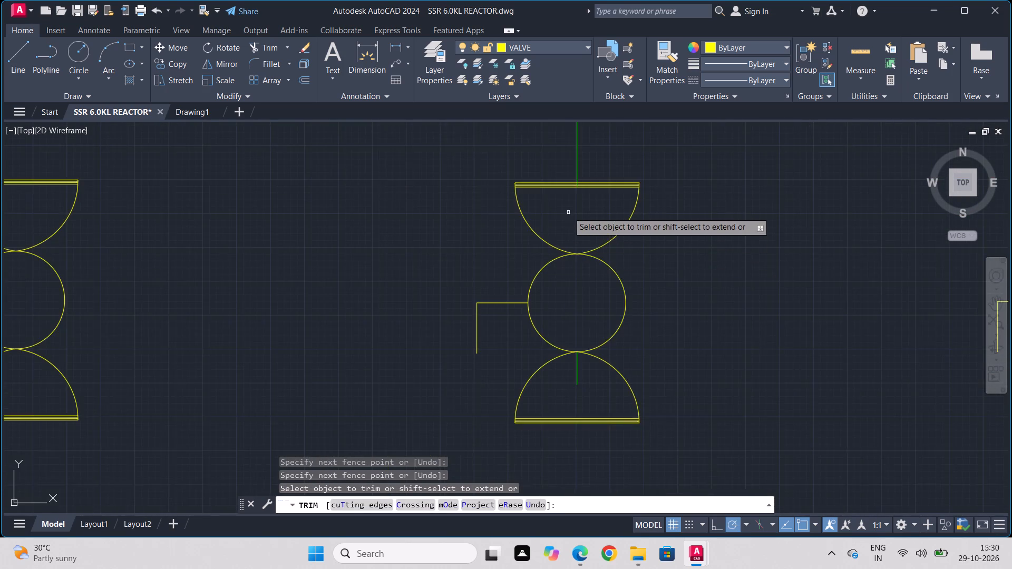
middle_drag(568, 223, 581, 367)
middle_drag(602, 390, 614, 277)
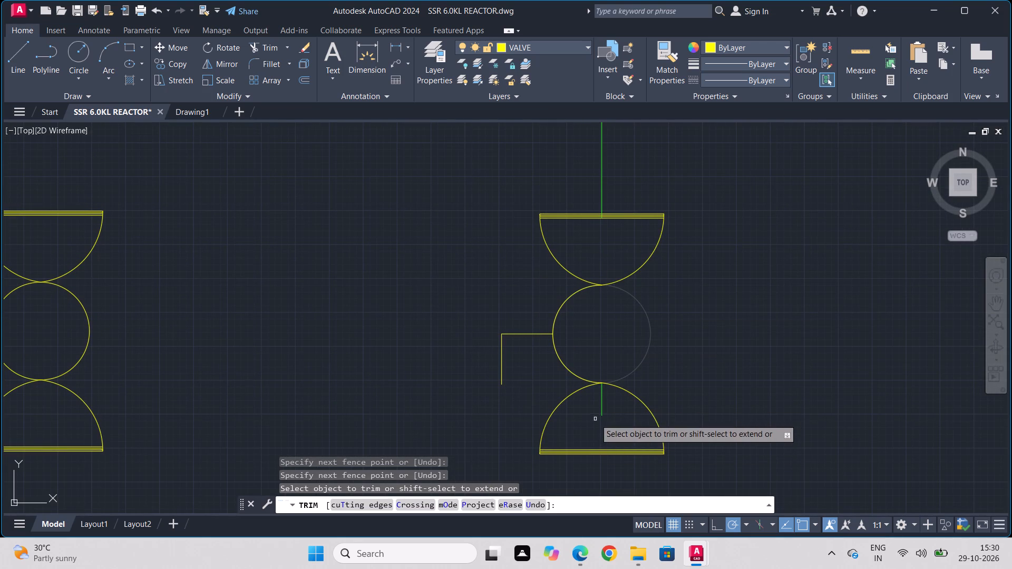
drag(595, 418, 607, 394)
Trim the green pipe line out of the three gaps between the eighth valve's top flange lines.
scroll(606, 313, down, 1)
scroll(607, 249, up, 5)
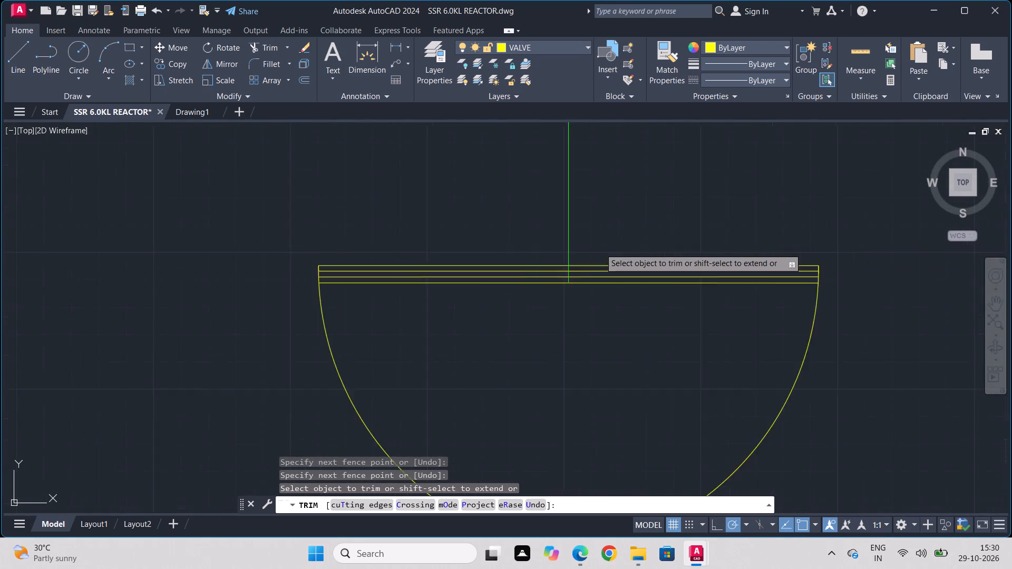
scroll(511, 304, up, 2)
scroll(511, 304, down, 1)
scroll(511, 304, up, 2)
drag(697, 209, 580, 214)
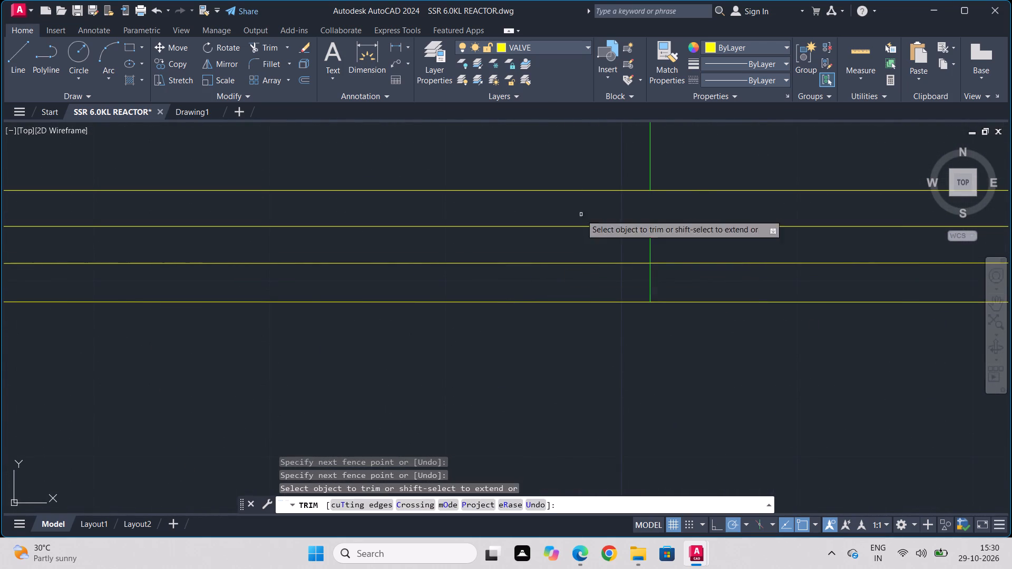
drag(656, 242, 594, 251)
drag(651, 279, 567, 272)
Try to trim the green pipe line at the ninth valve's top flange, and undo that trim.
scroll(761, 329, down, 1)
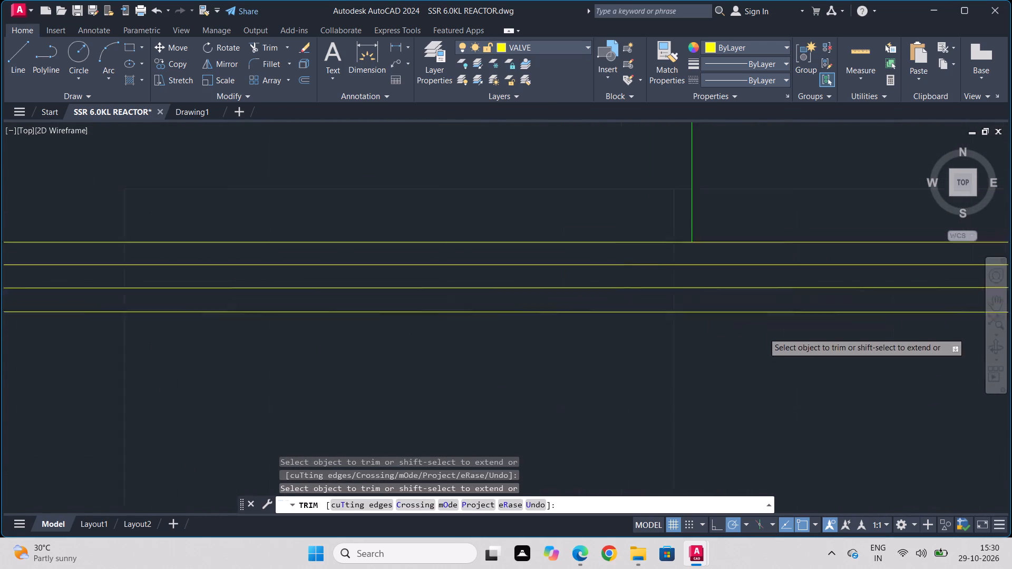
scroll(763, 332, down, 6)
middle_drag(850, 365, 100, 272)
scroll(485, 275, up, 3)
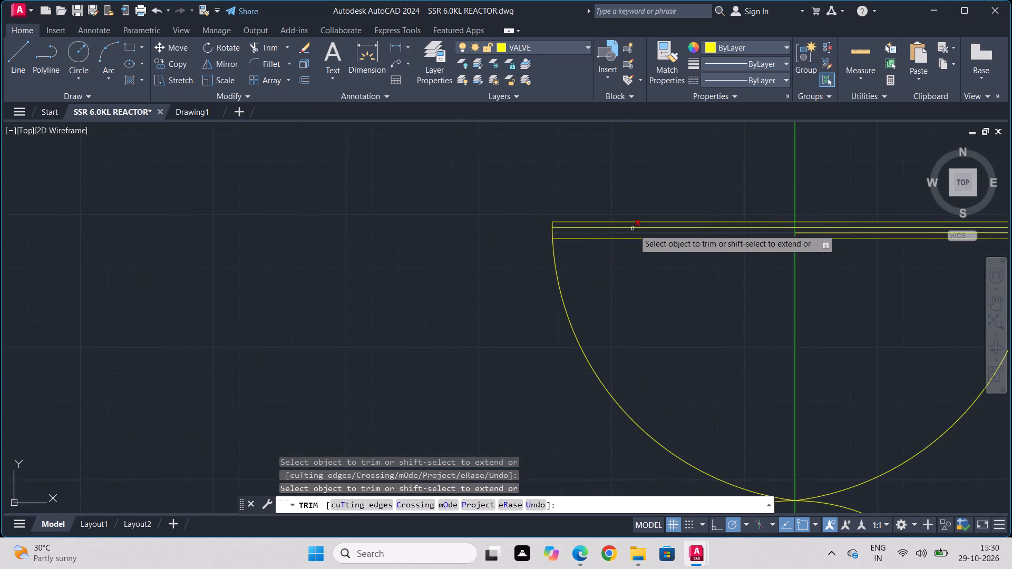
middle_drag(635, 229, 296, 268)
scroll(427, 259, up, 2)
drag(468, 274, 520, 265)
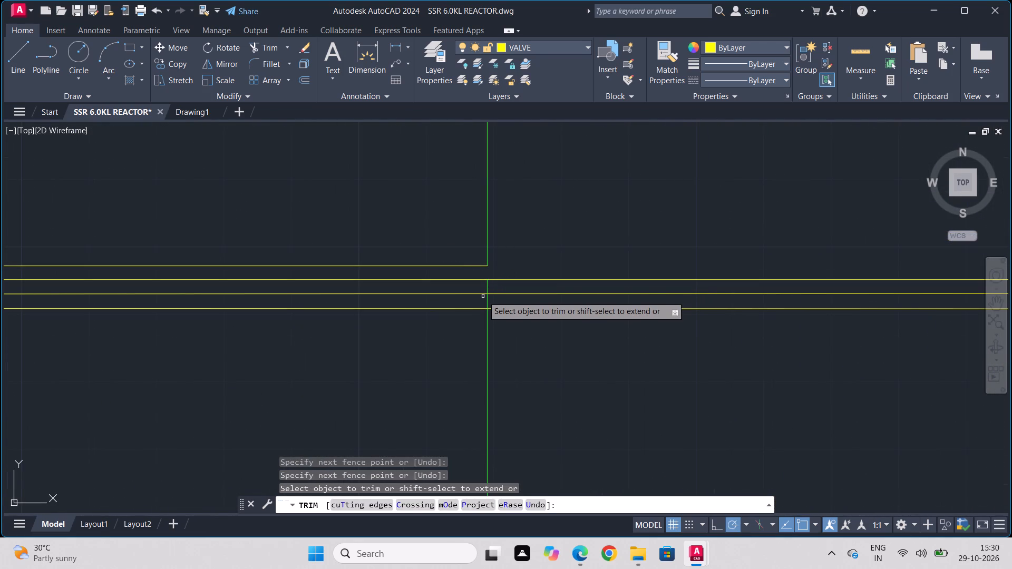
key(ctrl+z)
Trim the green pipe line out of the three gaps between the ninth valve's top flange lines.
scroll(721, 294, down, 3)
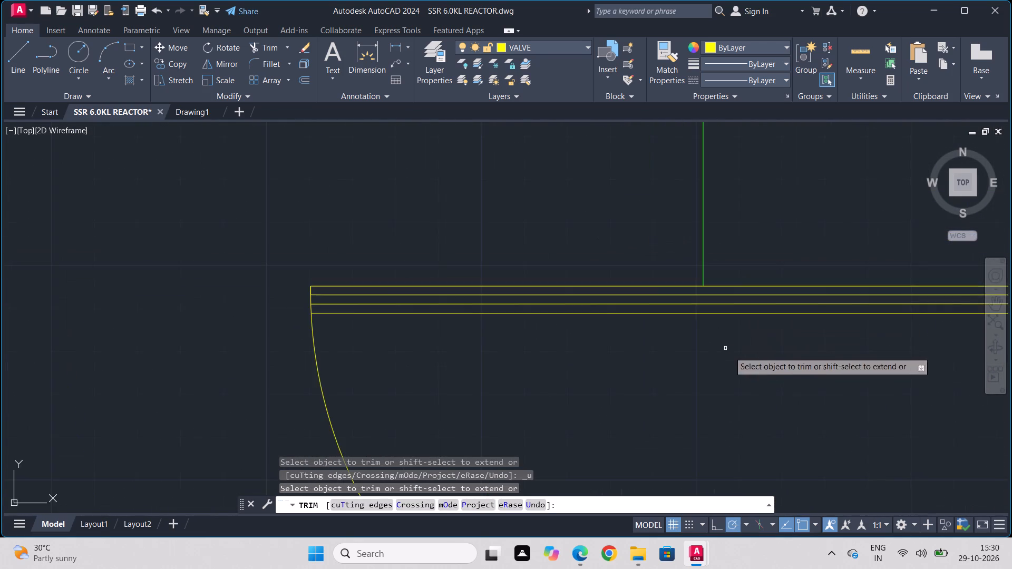
scroll(758, 372, down, 3)
middle_drag(749, 366, 0, 299)
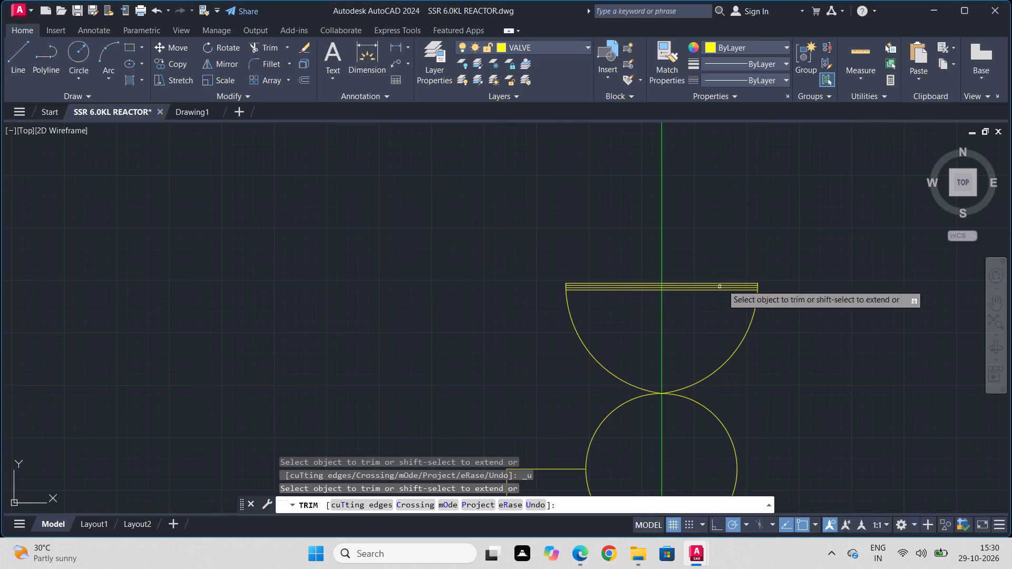
scroll(701, 286, up, 4)
scroll(739, 233, up, 3)
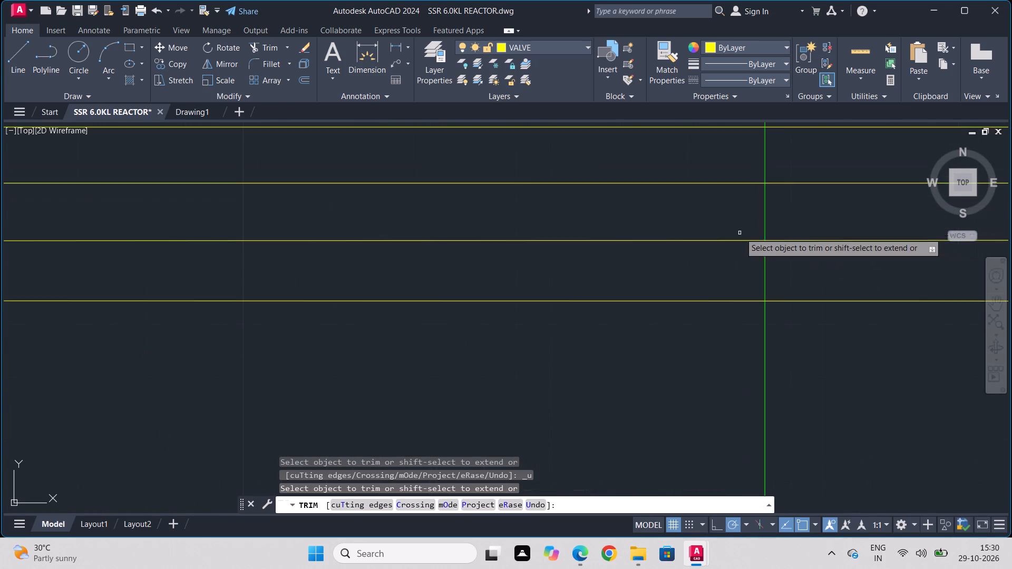
scroll(796, 181, up, 1)
middle_drag(796, 181, 518, 301)
drag(530, 261, 317, 251)
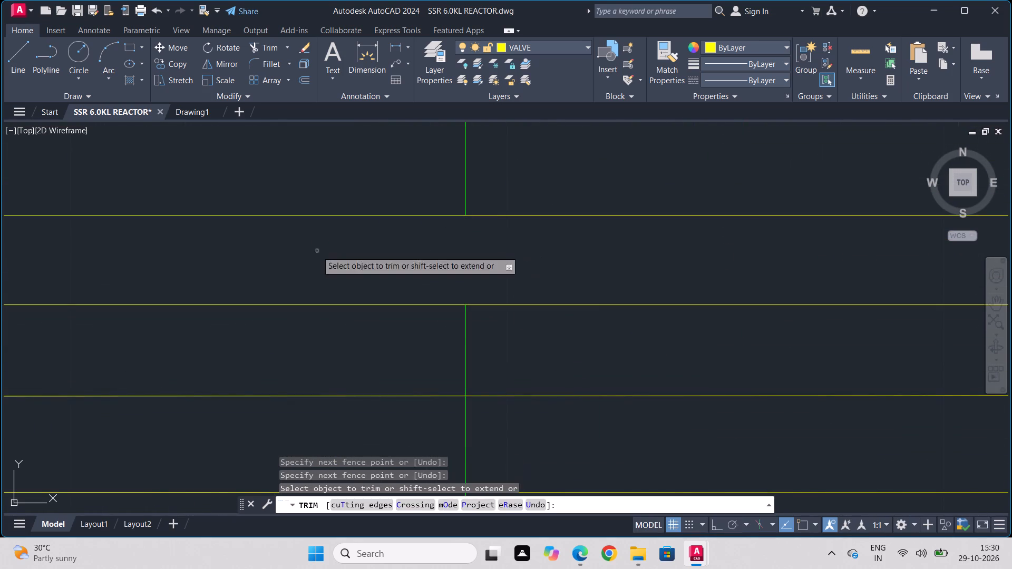
drag(381, 345, 615, 344)
scroll(624, 369, down, 2)
middle_drag(627, 368, 612, 244)
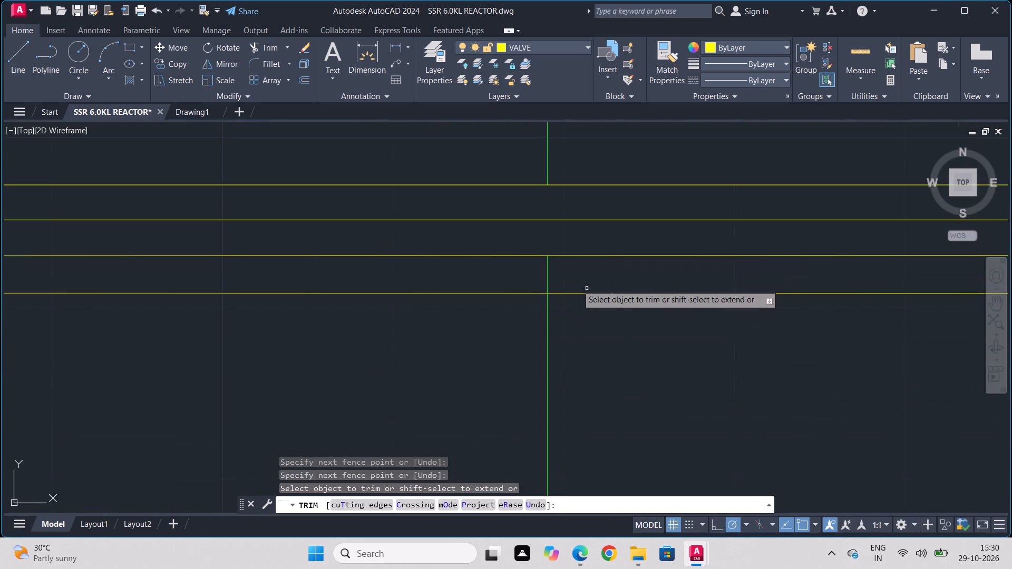
scroll(557, 279, up, 2)
drag(571, 256, 370, 253)
Trim the green pipe line out of the ninth valve's body below the top flange.
drag(573, 390, 216, 358)
scroll(577, 430, down, 3)
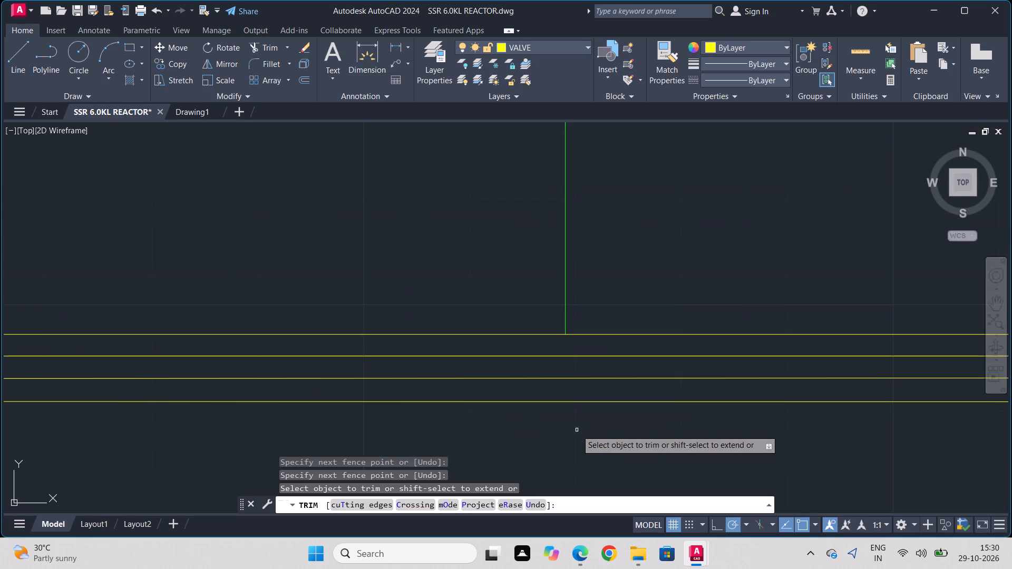
scroll(586, 398, up, 1)
scroll(592, 436, down, 3)
middle_drag(592, 436, 530, 182)
scroll(677, 387, down, 1)
scroll(677, 390, up, 2)
scroll(677, 399, down, 2)
middle_drag(665, 389, 621, 224)
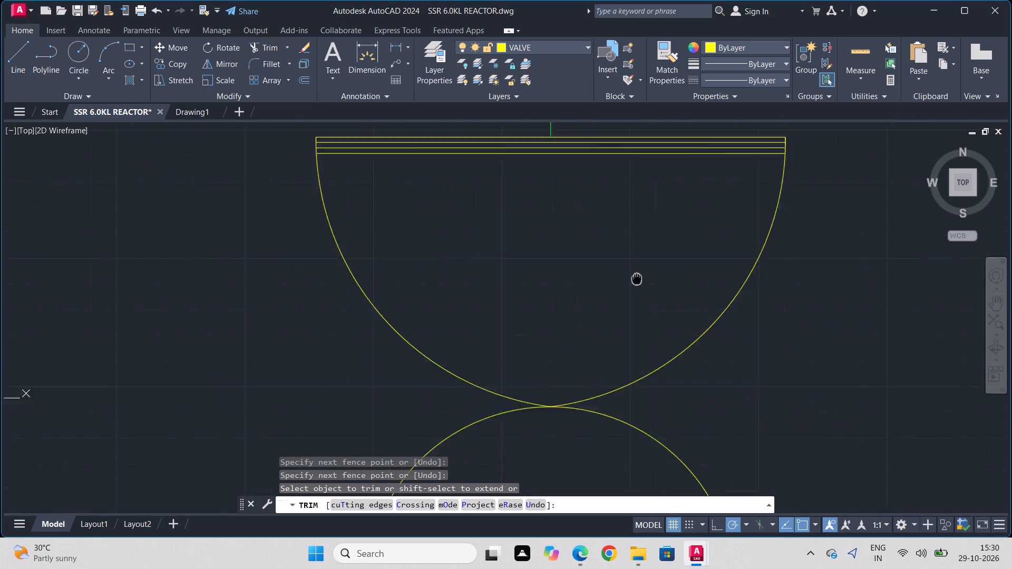
middle_drag(621, 224, 592, 125)
Trim the green pipe line out of the rightmost valve's body, through the upper half, the circle and the lower half.
scroll(592, 125, up, 1)
scroll(585, 249, down, 4)
middle_drag(729, 258, 0, 271)
scroll(0, 273, down, 1)
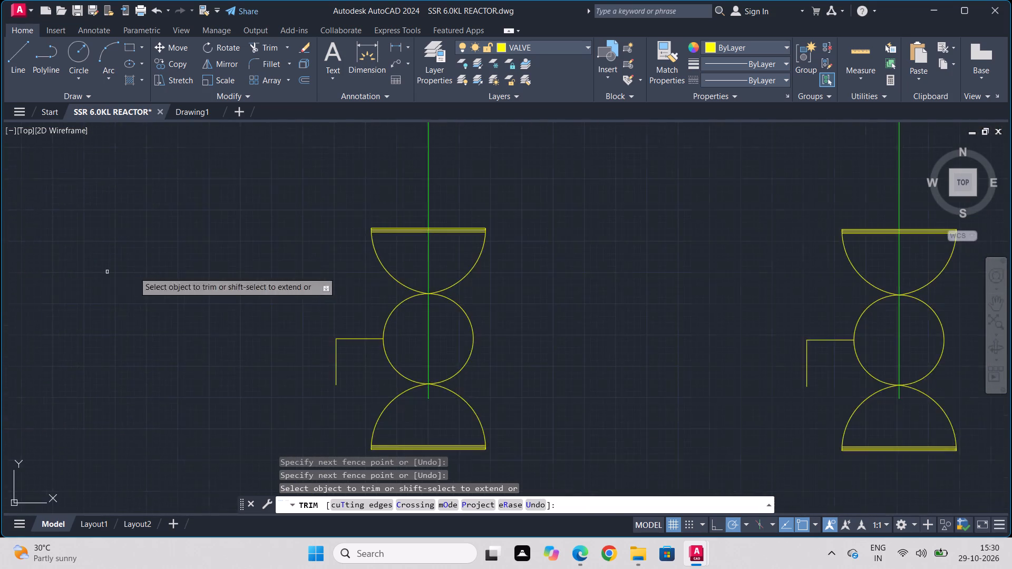
scroll(148, 272, down, 2)
scroll(732, 278, up, 2)
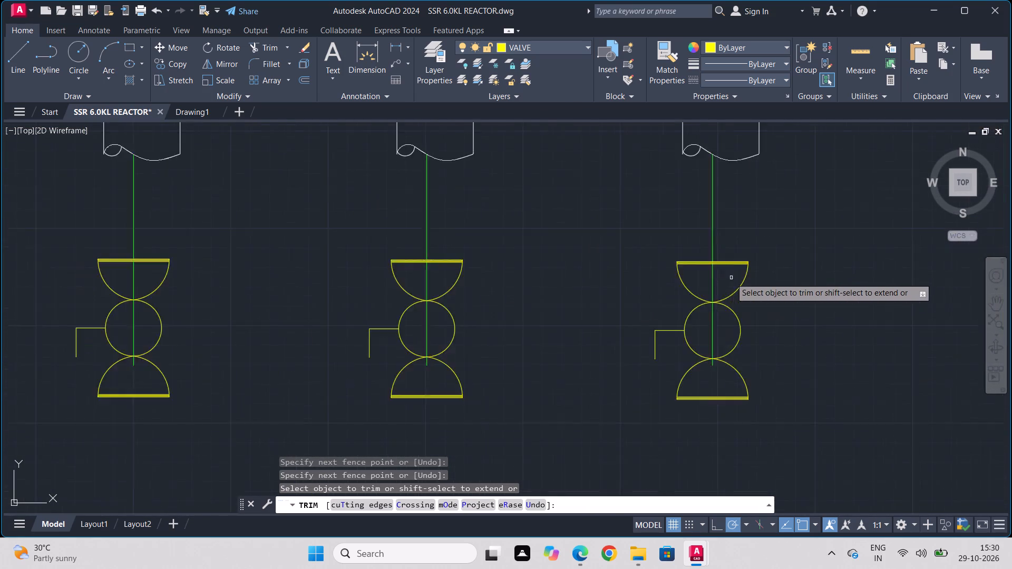
scroll(729, 278, up, 3)
drag(785, 243, 695, 287)
drag(747, 390, 700, 437)
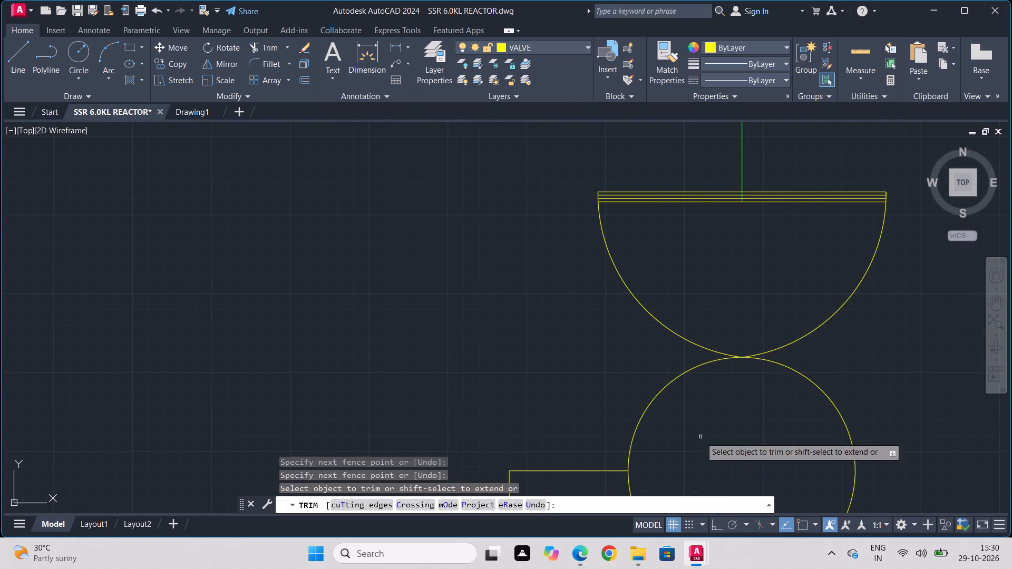
scroll(753, 420, down, 3)
scroll(750, 480, up, 3)
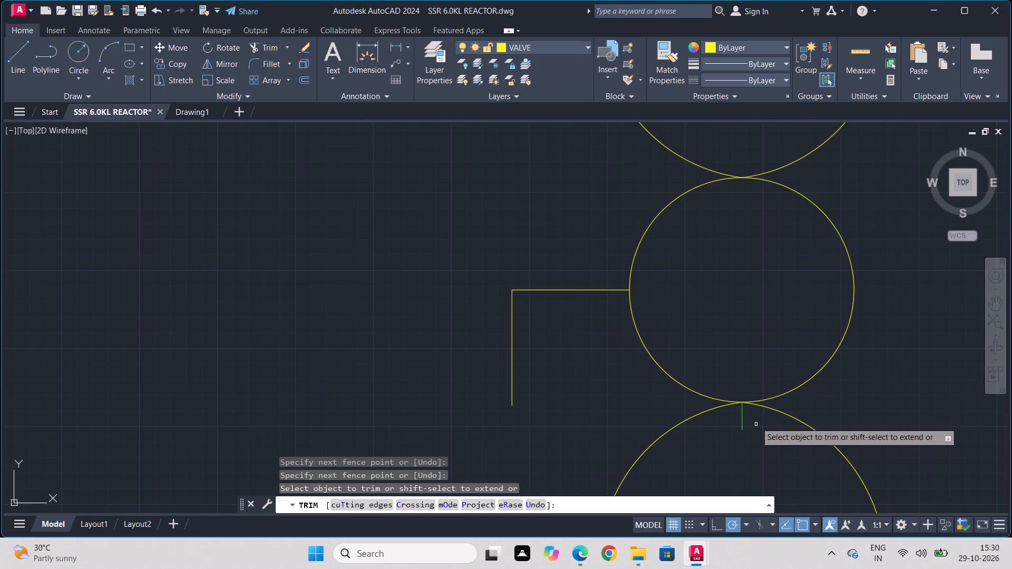
drag(756, 411, 711, 438)
Trim the green pipe line out of the rightmost valve's top flange lines, undoing and repeating the lowest cut.
scroll(725, 371, down, 2)
middle_drag(721, 297, 721, 440)
scroll(708, 371, up, 1)
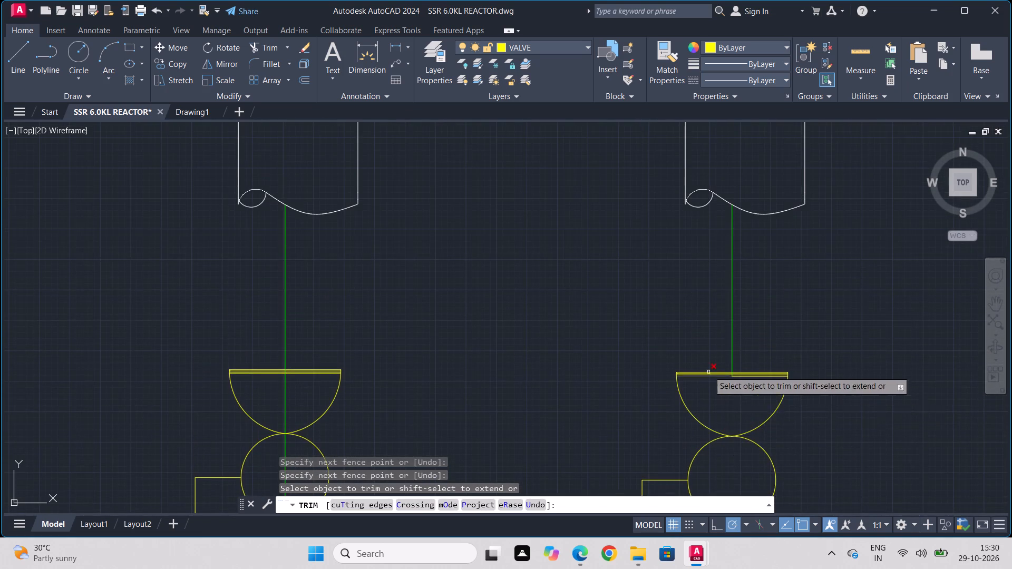
scroll(708, 370, up, 6)
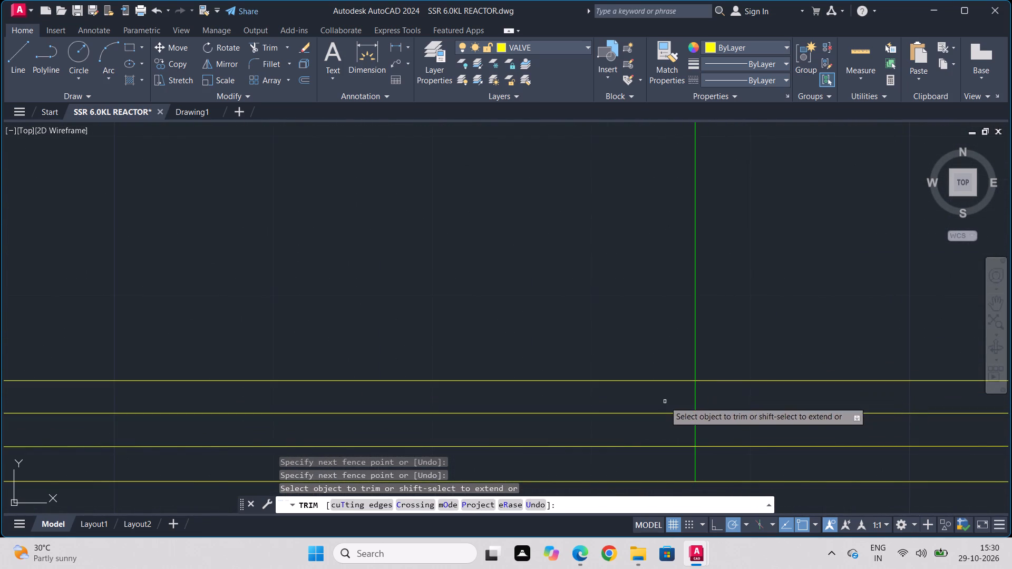
drag(664, 401, 731, 402)
drag(725, 420, 617, 432)
drag(657, 463, 753, 455)
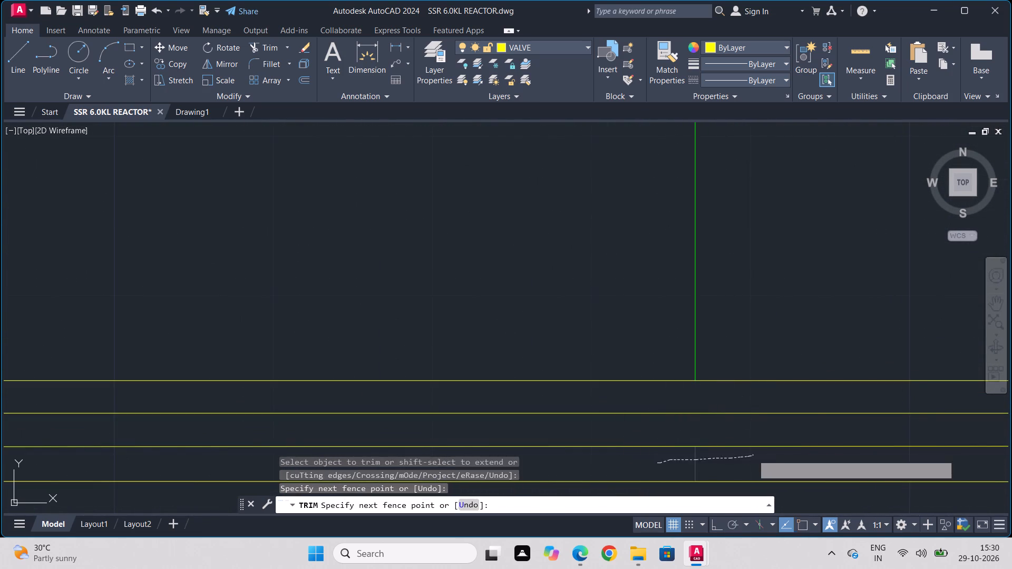
scroll(341, 439, down, 2)
middle_drag(188, 405, 667, 336)
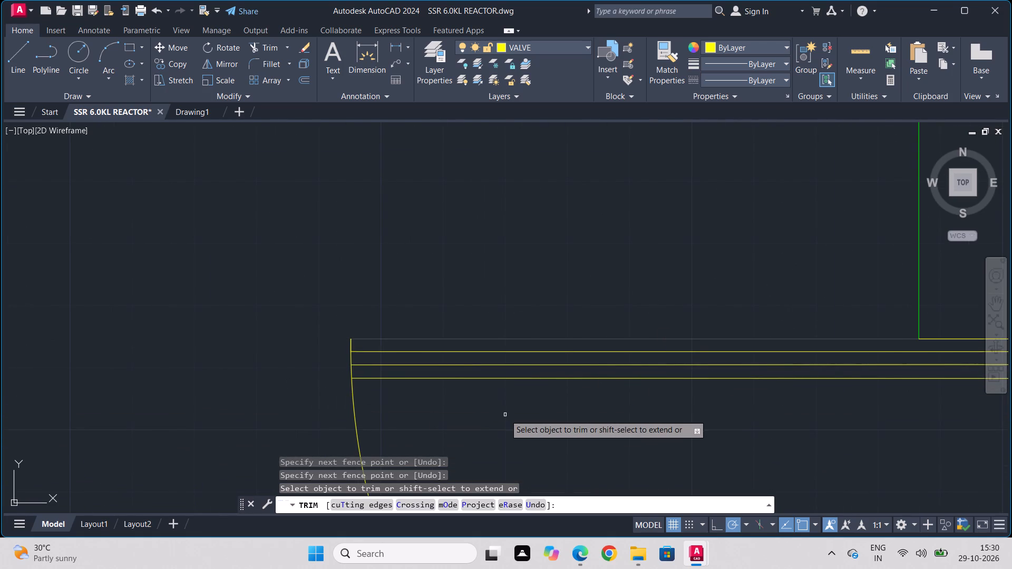
key(ctrl+z)
drag(670, 466, 719, 452)
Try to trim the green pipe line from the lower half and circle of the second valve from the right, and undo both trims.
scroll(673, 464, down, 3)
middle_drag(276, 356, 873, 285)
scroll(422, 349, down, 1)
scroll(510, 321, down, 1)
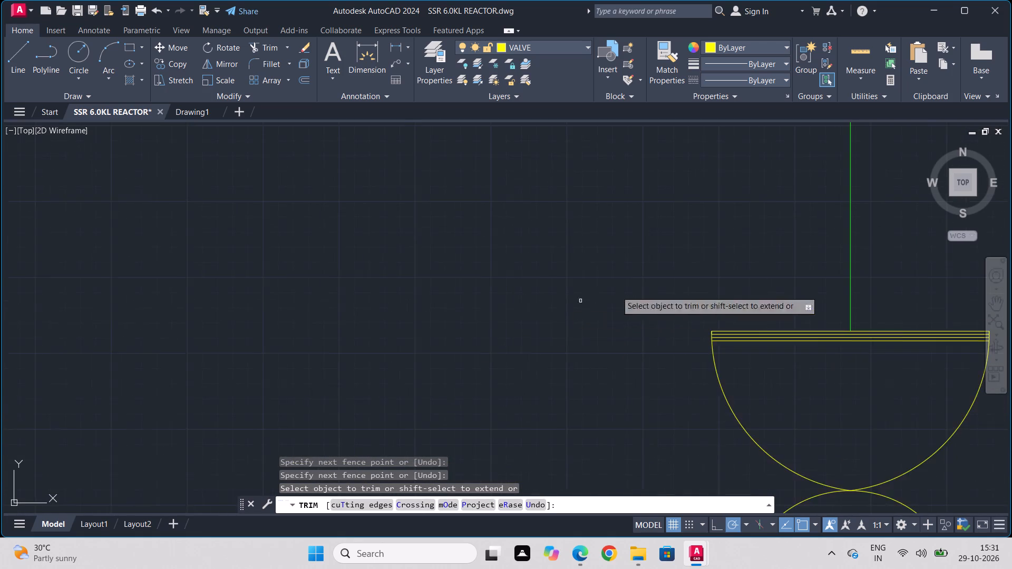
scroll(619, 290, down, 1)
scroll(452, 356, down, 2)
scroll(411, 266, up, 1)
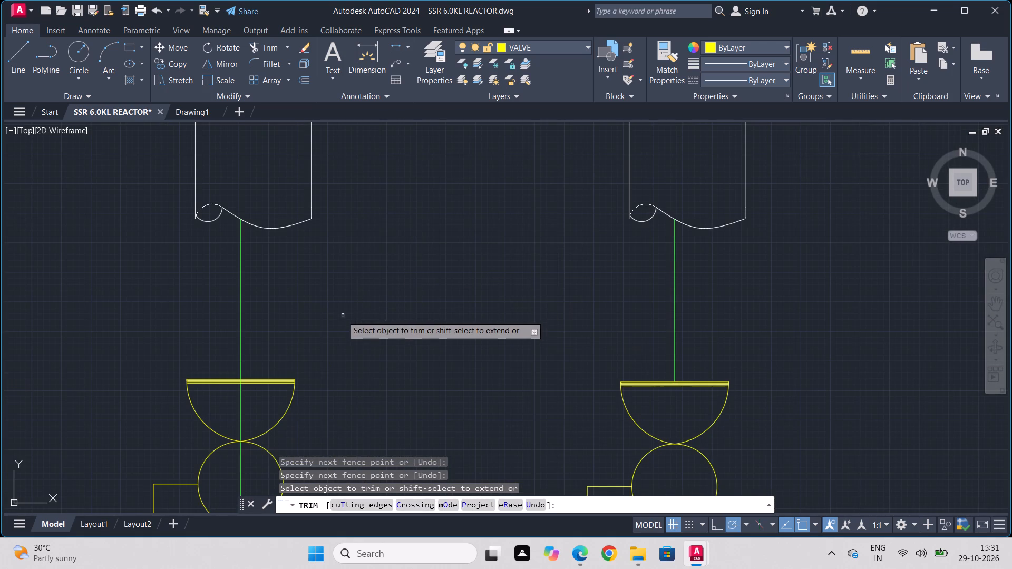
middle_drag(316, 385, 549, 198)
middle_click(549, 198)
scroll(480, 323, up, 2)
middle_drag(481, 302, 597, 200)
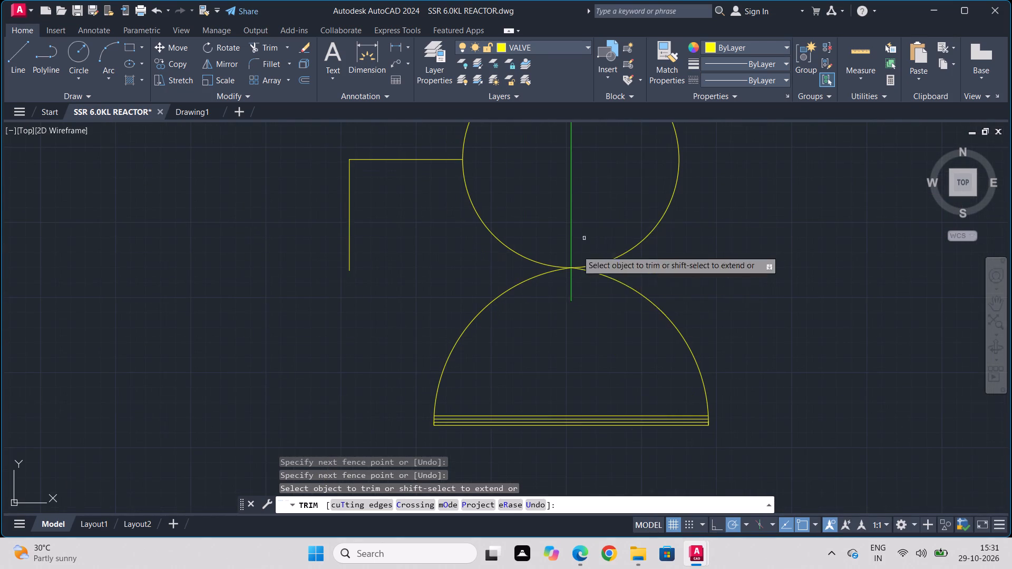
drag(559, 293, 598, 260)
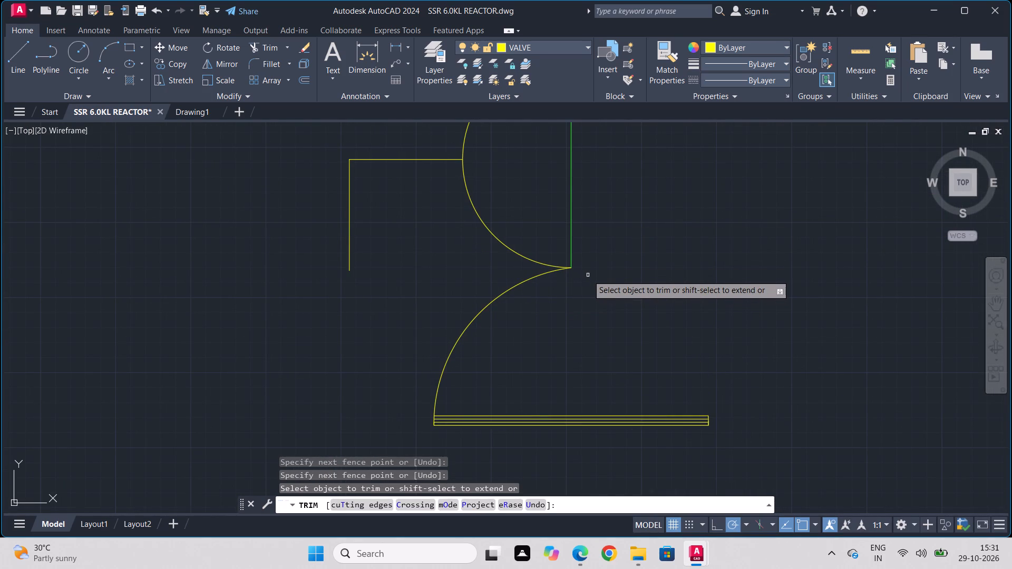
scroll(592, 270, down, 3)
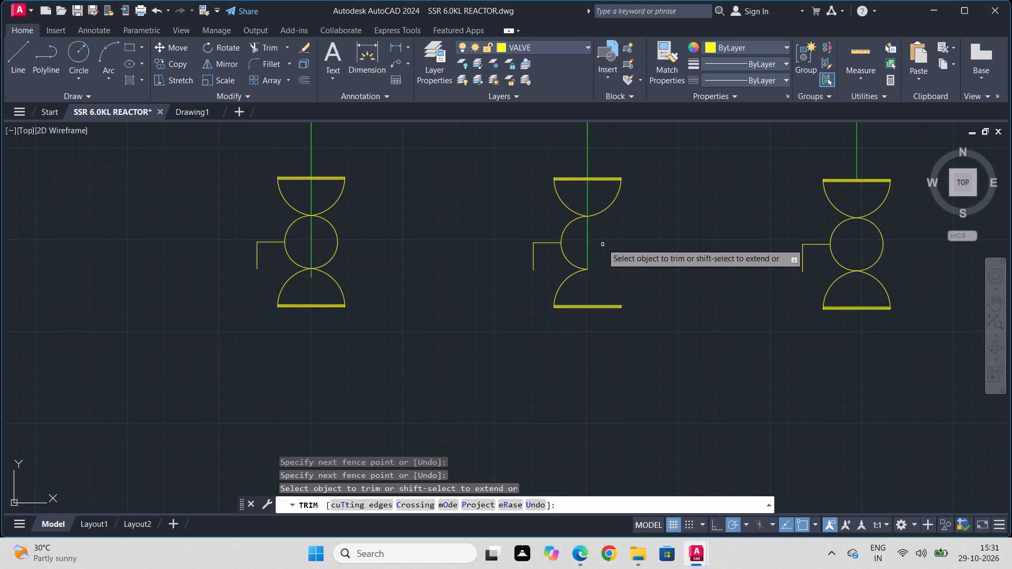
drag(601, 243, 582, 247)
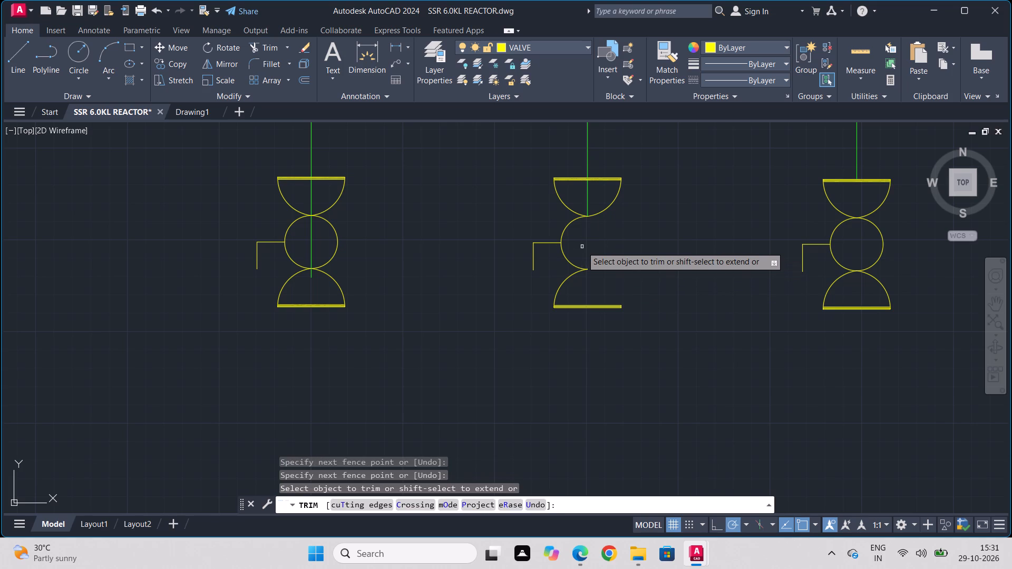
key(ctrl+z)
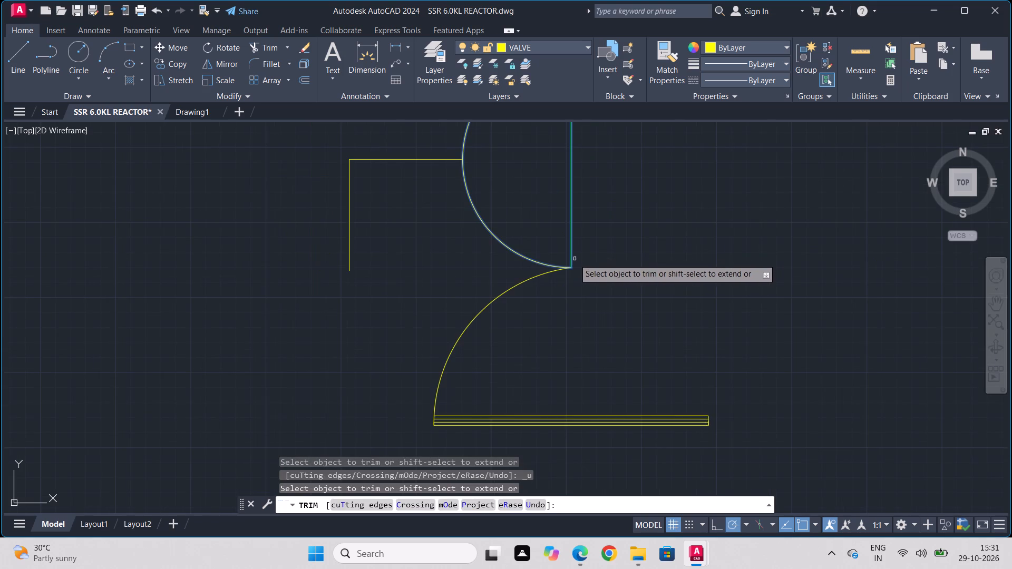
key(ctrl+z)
Trim the green pipe line out of the body of the second valve from the right, through the lower half, circle and upper half.
scroll(695, 271, down, 2)
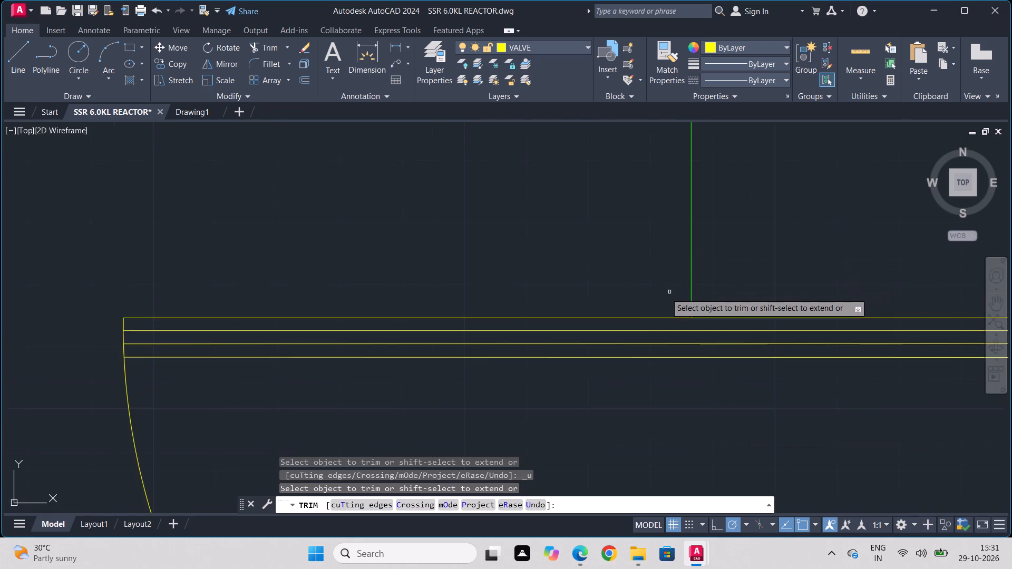
scroll(637, 295, down, 3)
scroll(686, 409, down, 2)
middle_drag(680, 409, 958, 131)
scroll(680, 409, down, 1)
scroll(676, 233, up, 1)
key(Escape)
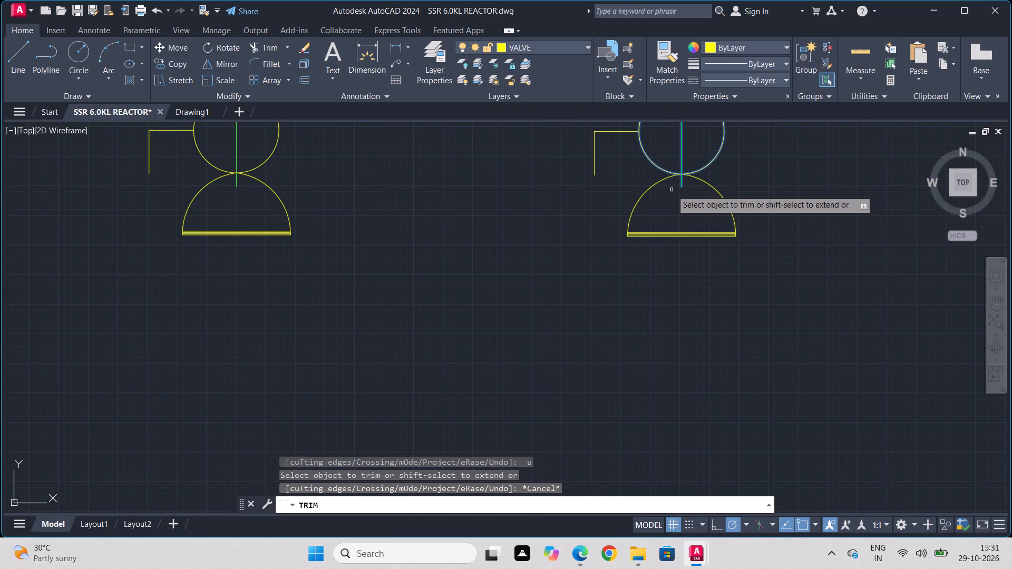
text(TR)
key(Return)
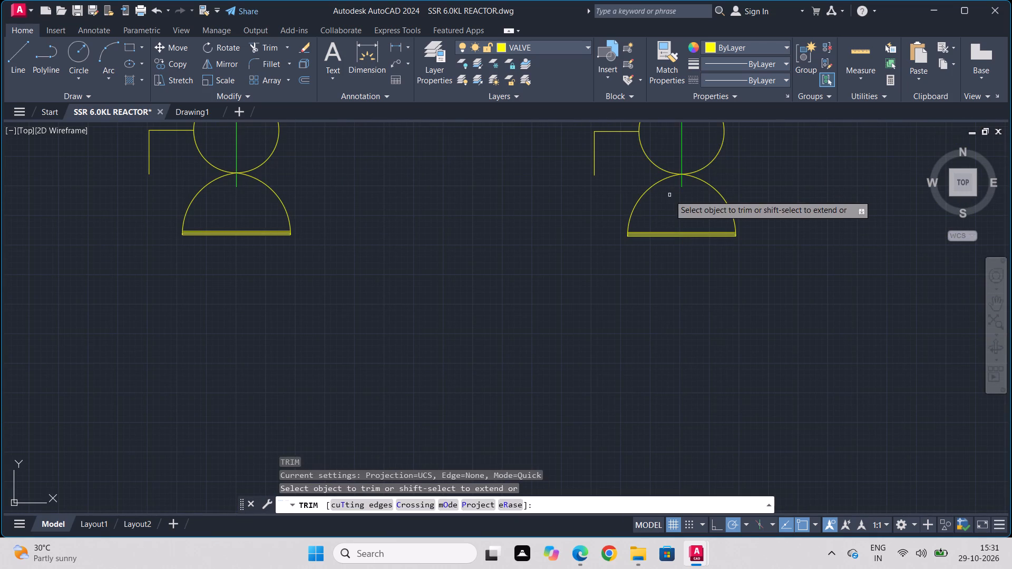
drag(674, 190, 693, 178)
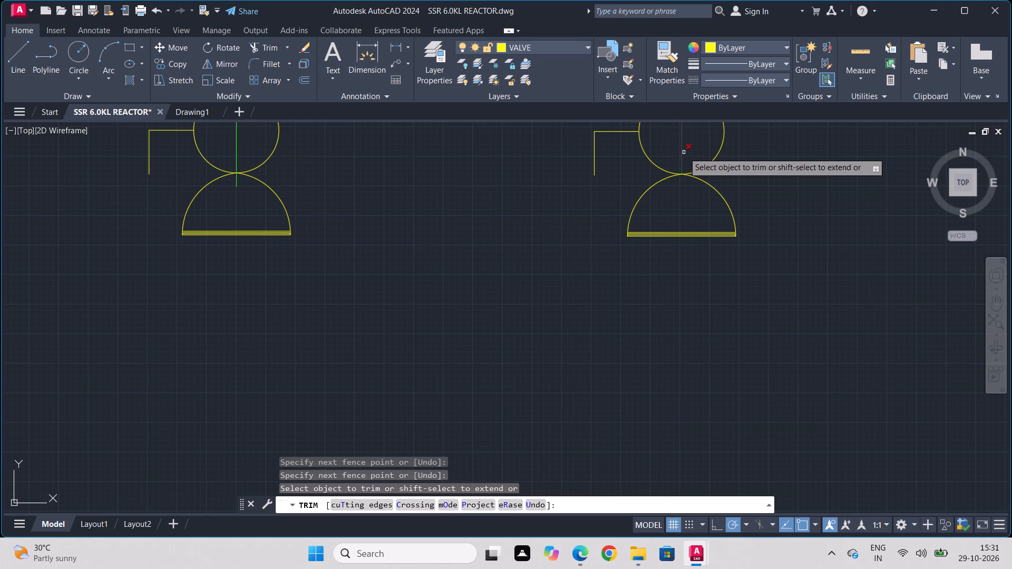
click(680, 151)
middle_drag(680, 151, 669, 396)
scroll(654, 303, up, 3)
drag(702, 292, 714, 292)
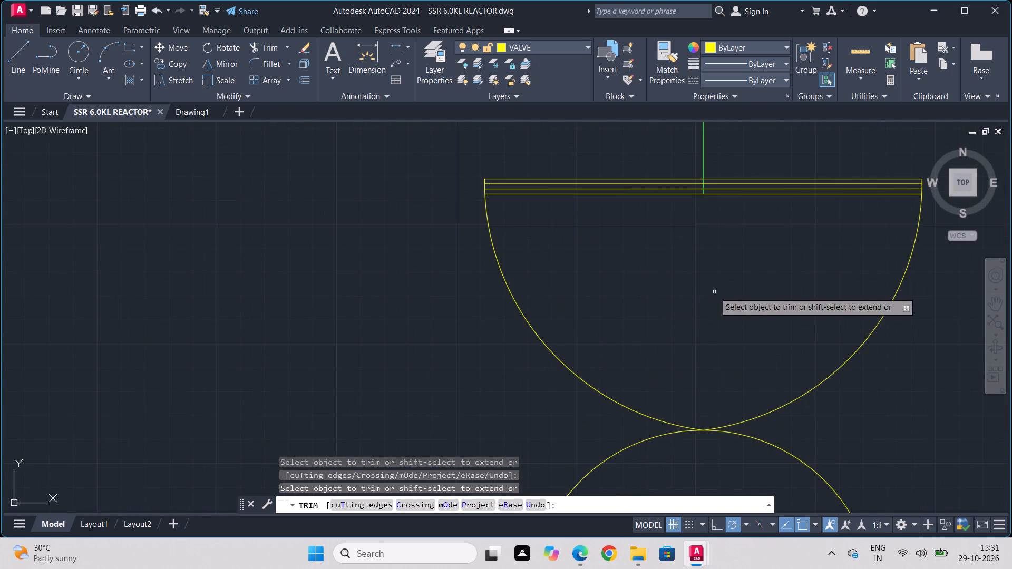
drag(714, 292, 749, 283)
Trim the green pipe line out of the top flange lines of the second valve from the right.
middle_drag(669, 247, 646, 384)
scroll(667, 323, up, 3)
scroll(670, 309, down, 1)
scroll(679, 301, up, 3)
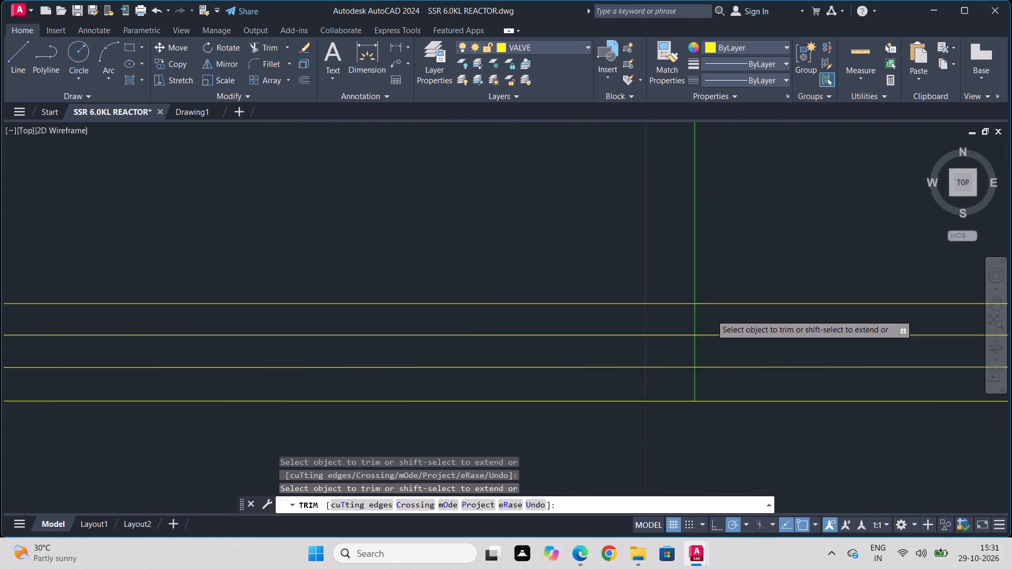
drag(701, 313, 638, 322)
drag(709, 367, 604, 387)
drag(693, 424, 626, 429)
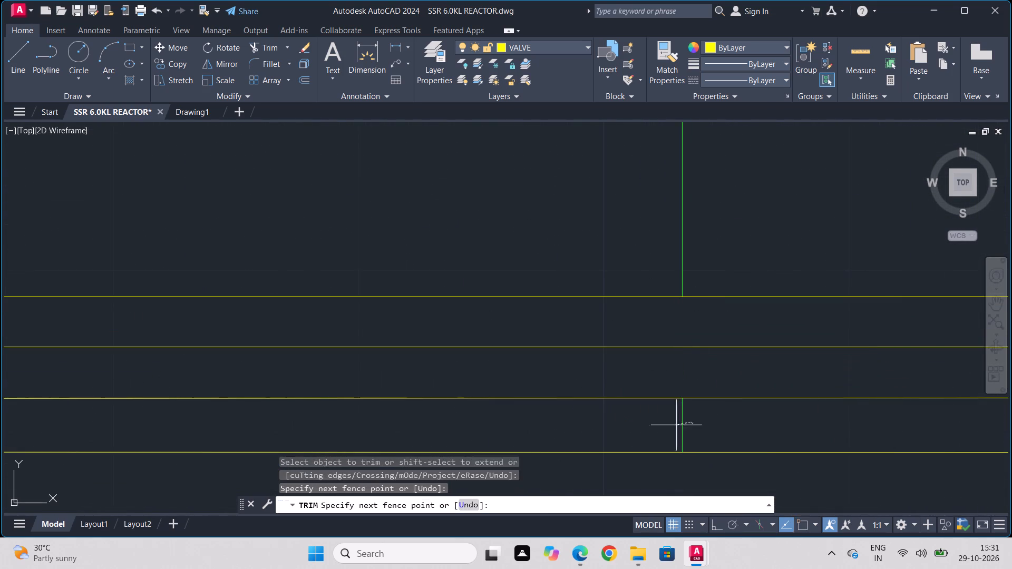
drag(626, 429, 582, 429)
Trim the green pipe line out of the body of the third valve from the right, through the lower half, circle and upper half.
scroll(407, 439, down, 3)
middle_drag(210, 371, 614, 286)
scroll(210, 371, down, 1)
scroll(637, 281, down, 2)
scroll(301, 371, down, 2)
middle_drag(451, 321, 659, 269)
middle_drag(314, 372, 630, 292)
scroll(521, 372, up, 4)
drag(668, 304, 791, 280)
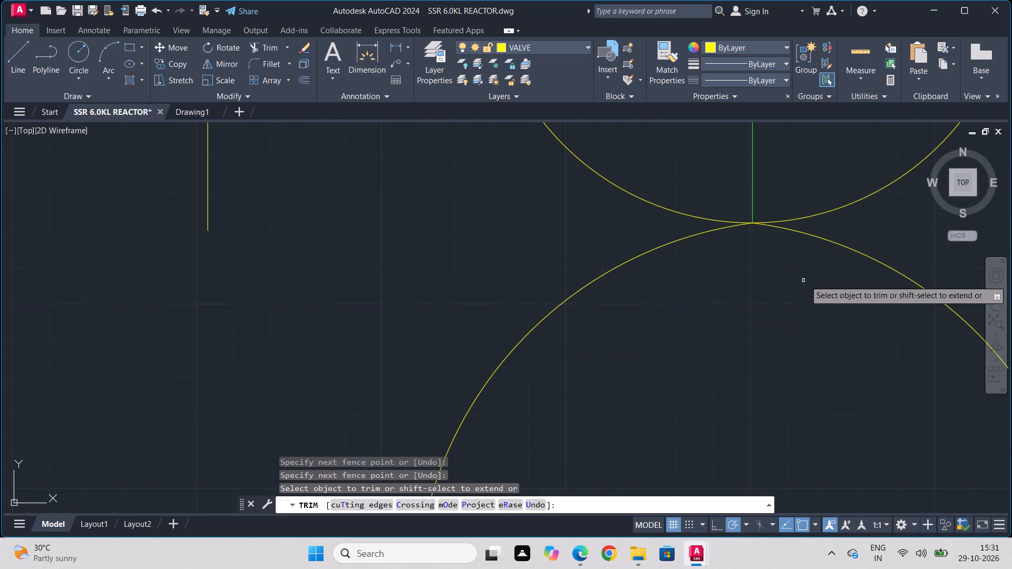
middle_drag(805, 280, 805, 446)
drag(798, 213, 579, 321)
scroll(700, 204, down, 3)
middle_drag(742, 166, 733, 342)
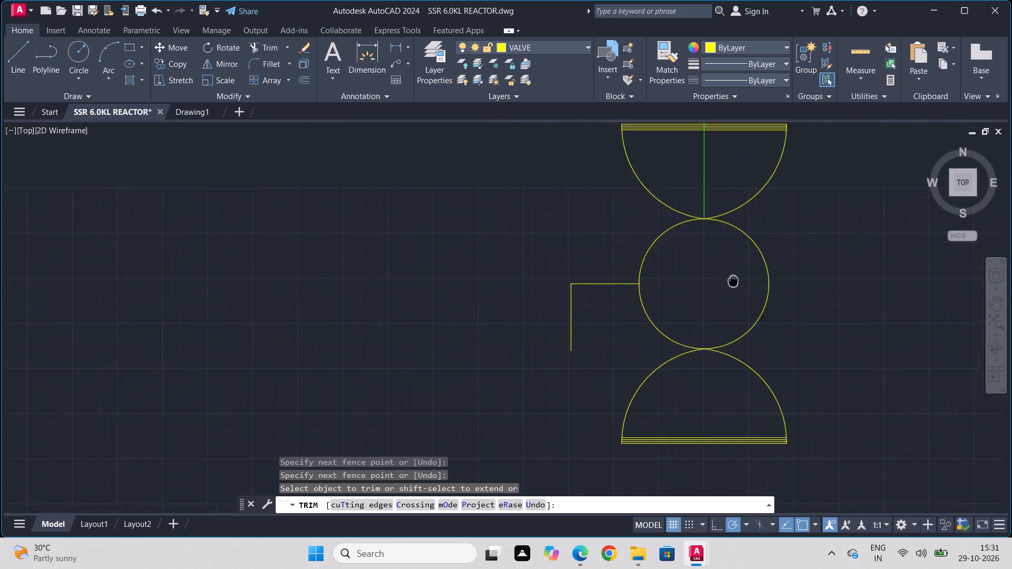
middle_drag(733, 342, 726, 502)
scroll(689, 396, up, 3)
drag(585, 351, 808, 332)
Trim the green pipe line out of the top flange lines of the third valve from the right.
middle_drag(787, 316, 808, 414)
scroll(715, 351, up, 2)
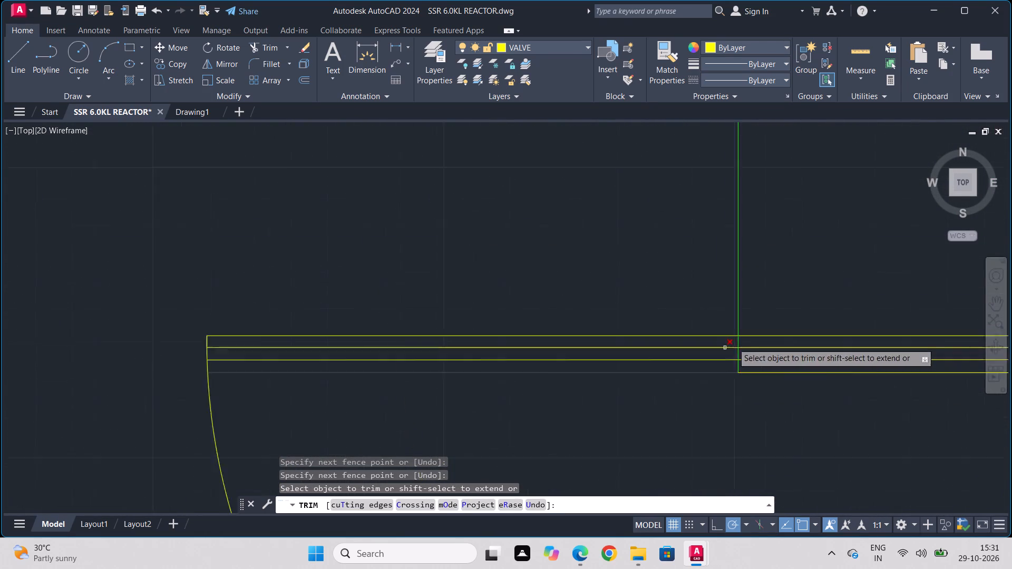
scroll(737, 341, up, 3)
drag(739, 357, 655, 358)
drag(745, 427, 616, 446)
scroll(669, 437, up, 1)
scroll(672, 437, down, 2)
middle_drag(672, 437, 675, 271)
drag(634, 331, 757, 301)
Save the drawing.
scroll(711, 367, down, 4)
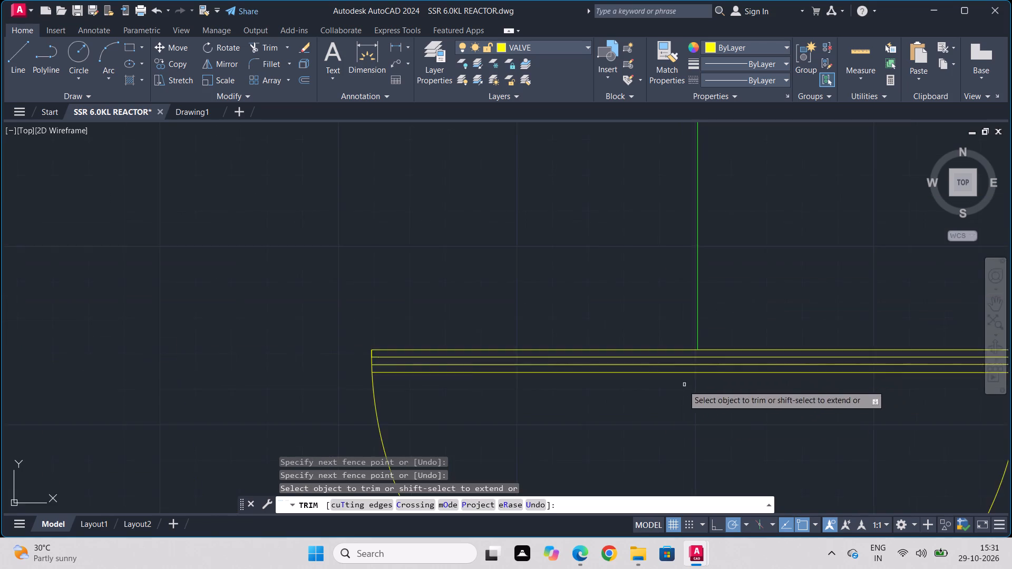
scroll(668, 411, down, 7)
middle_drag(660, 424, 714, 217)
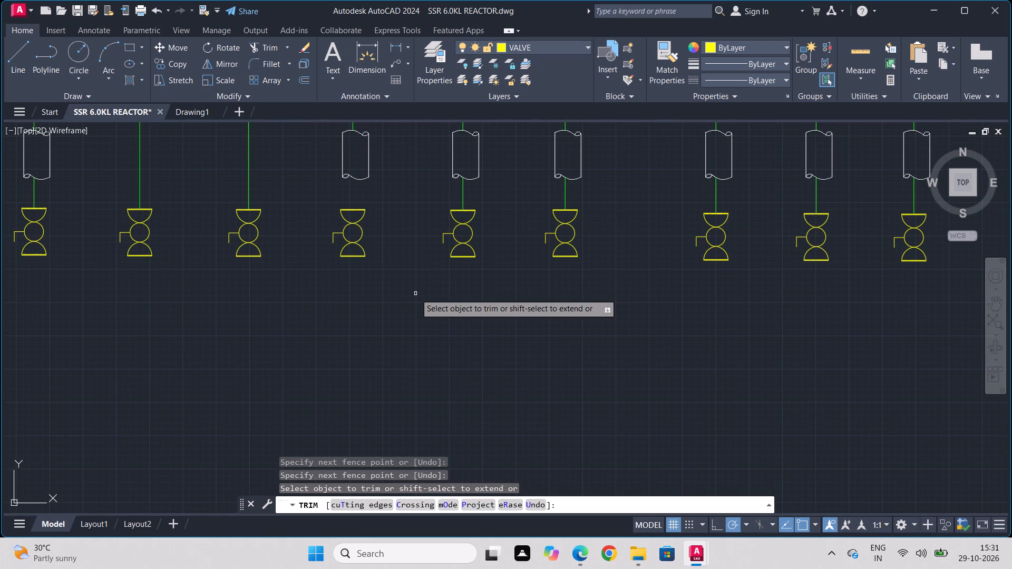
key(ctrl+s)
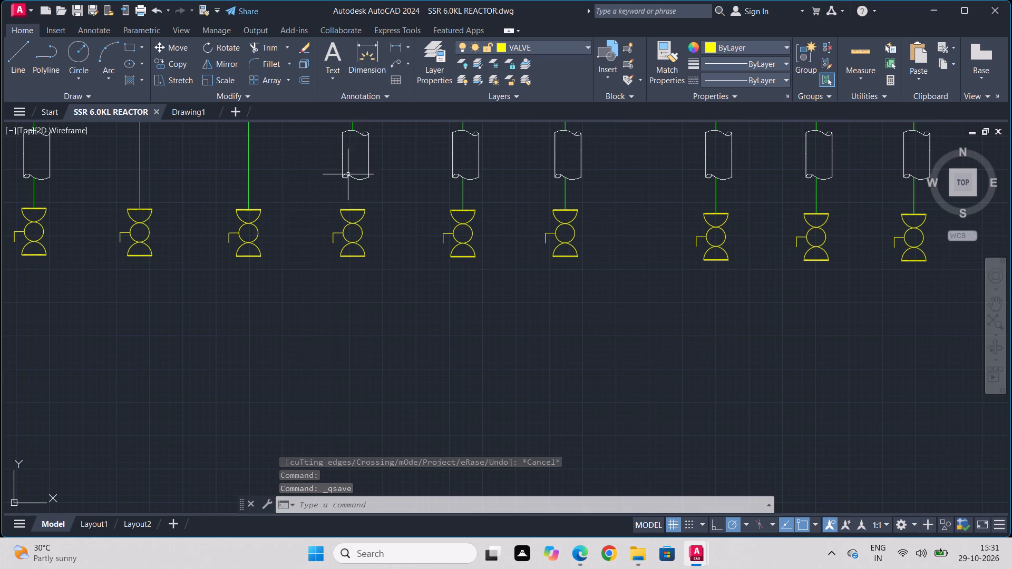
Copy the short green line between pipe-break symbol and valve onto the neighbouring valve to the left that lacks one, at its top flange midpoint.
middle_drag(355, 169, 365, 217)
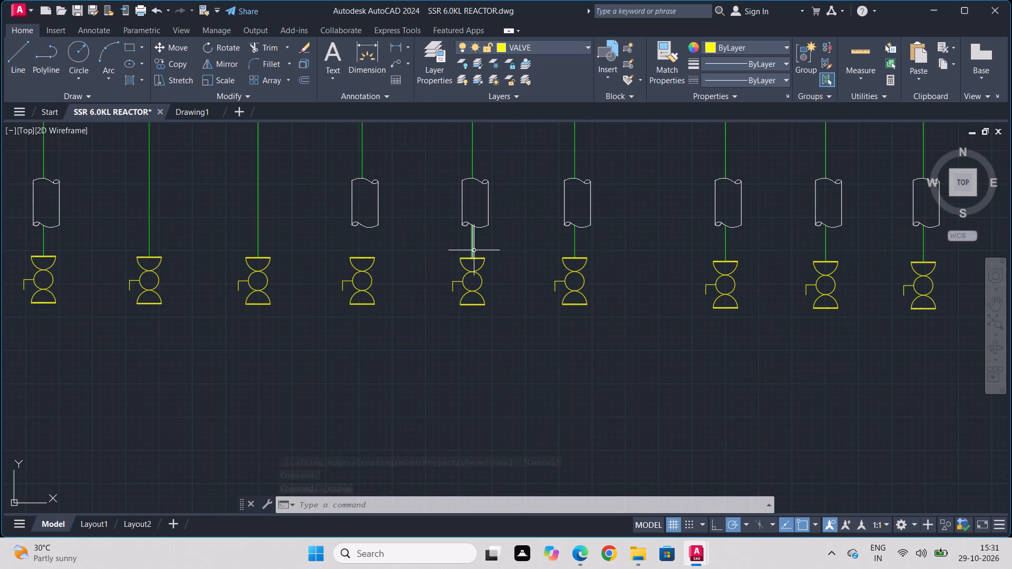
click(474, 250)
click(179, 66)
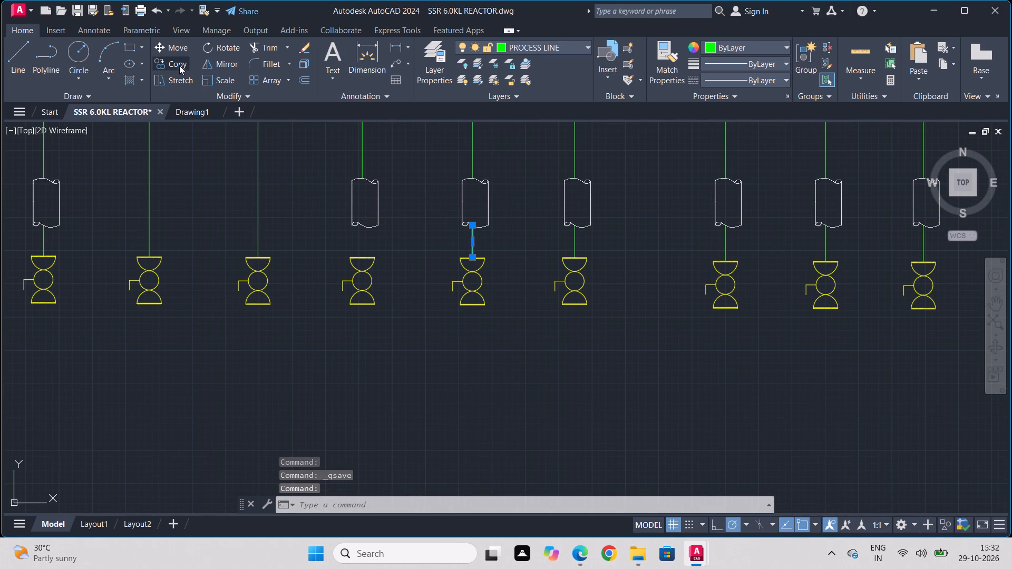
click(475, 256)
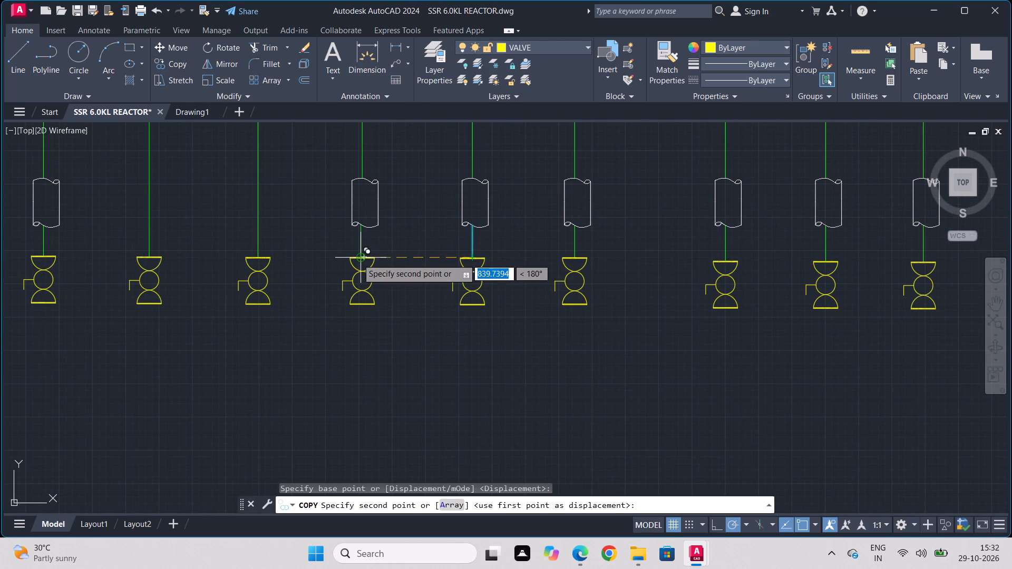
click(357, 259)
scroll(412, 283, down, 2)
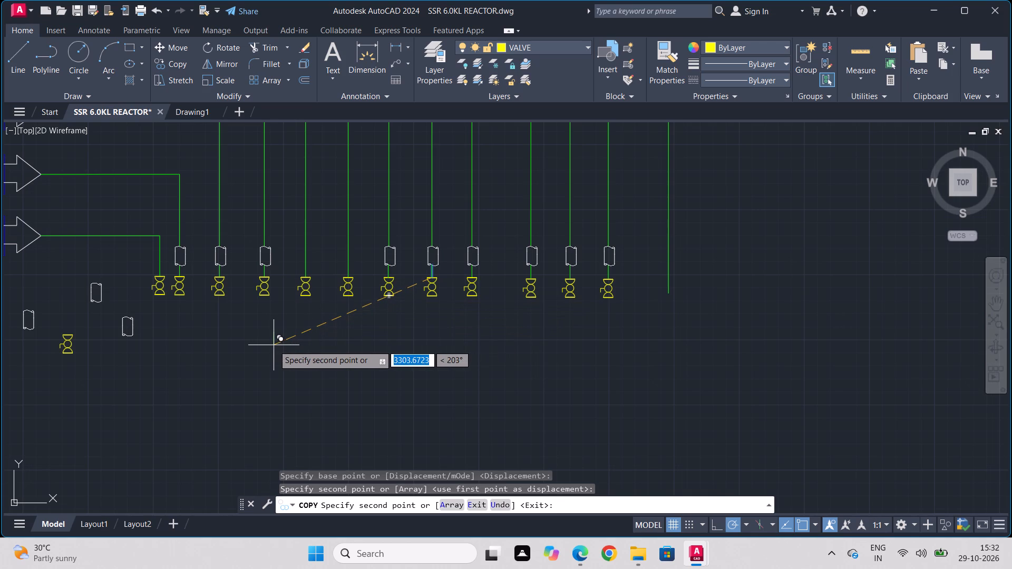
key(Escape)
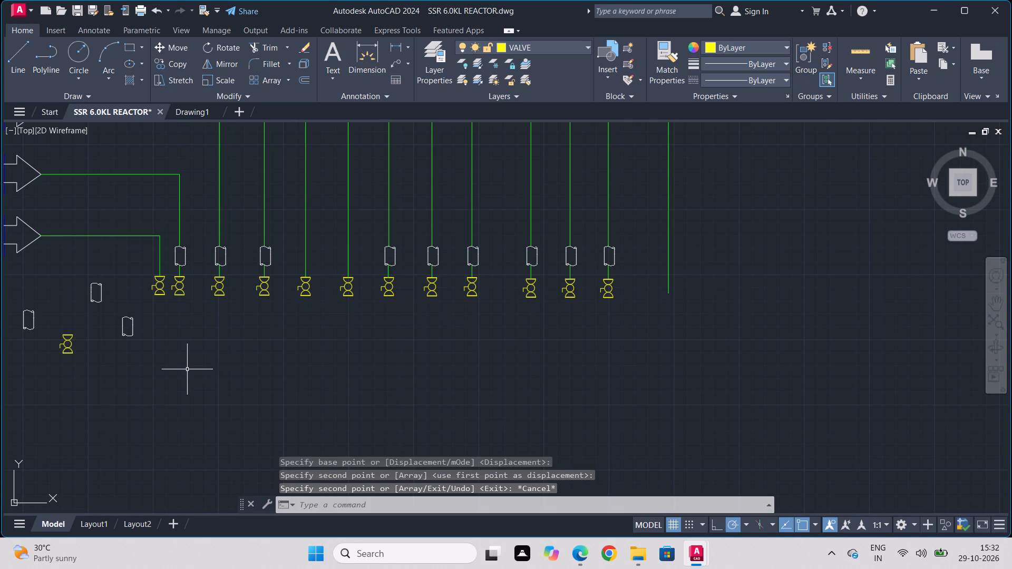
Make PROCESS LINE the current layer and close the layer properties.
click(424, 53)
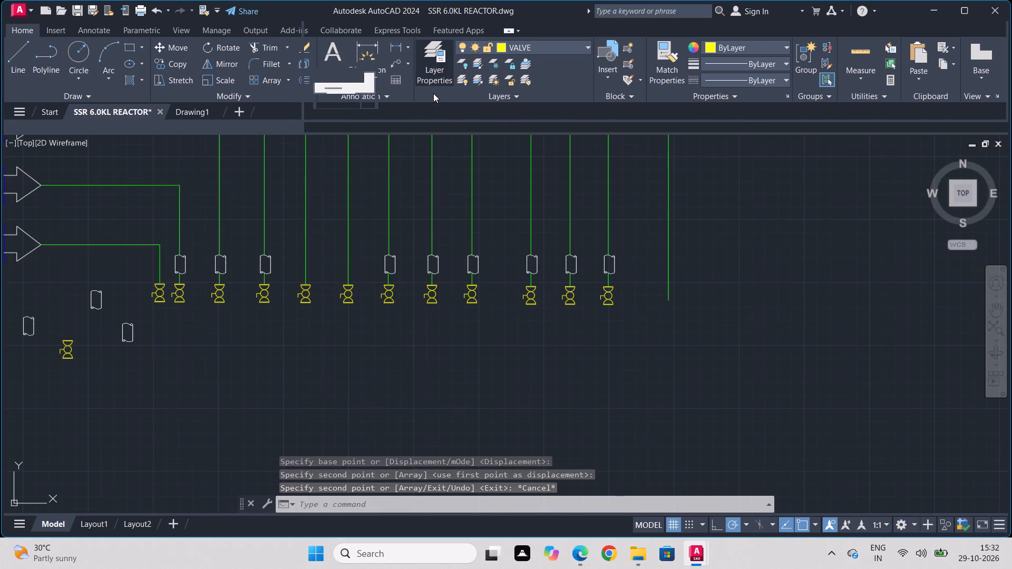
scroll(491, 104, down, 2)
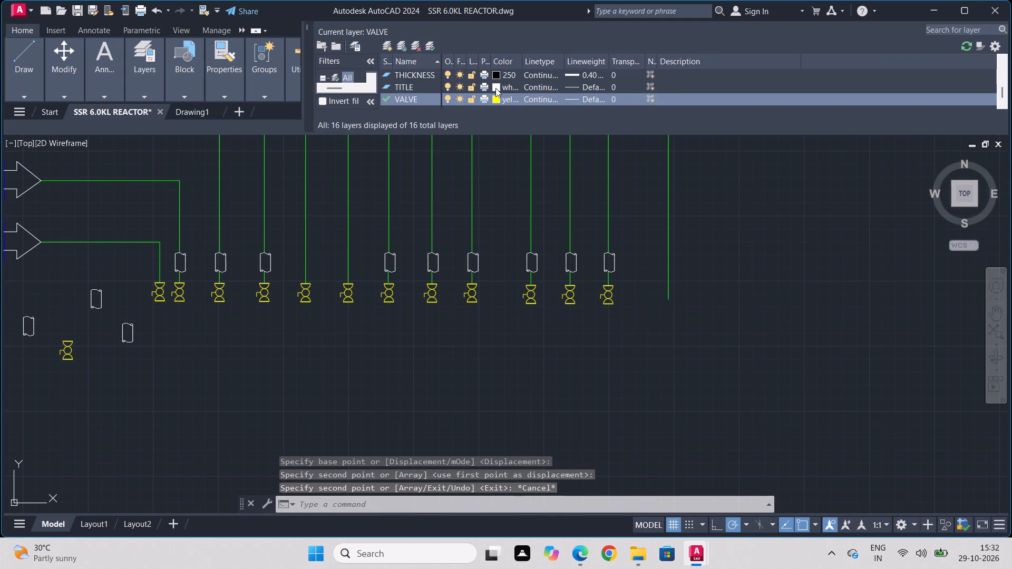
scroll(478, 83, down, 4)
scroll(447, 91, up, 4)
scroll(469, 86, down, 3)
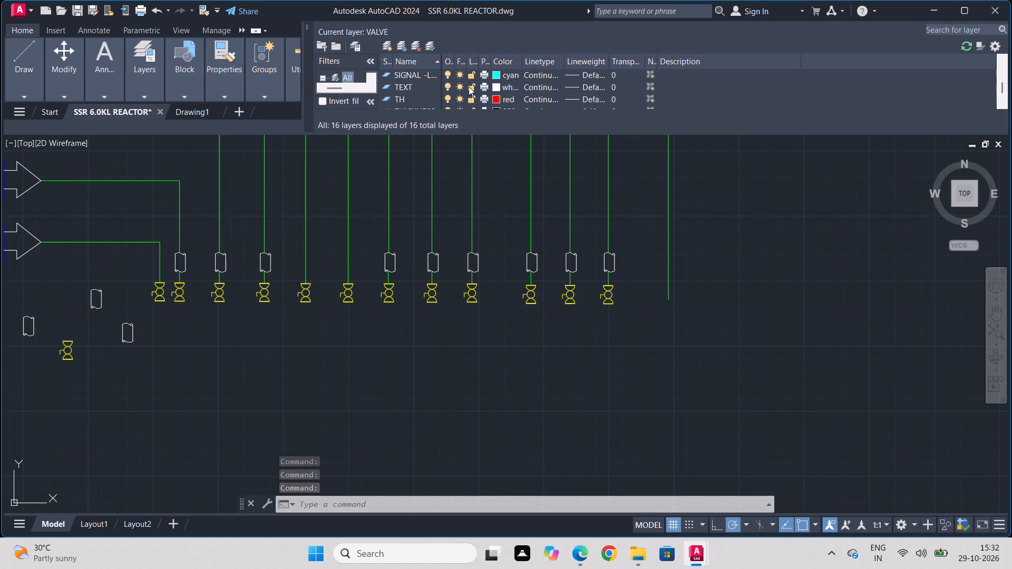
scroll(469, 86, up, 1)
double_click(385, 88)
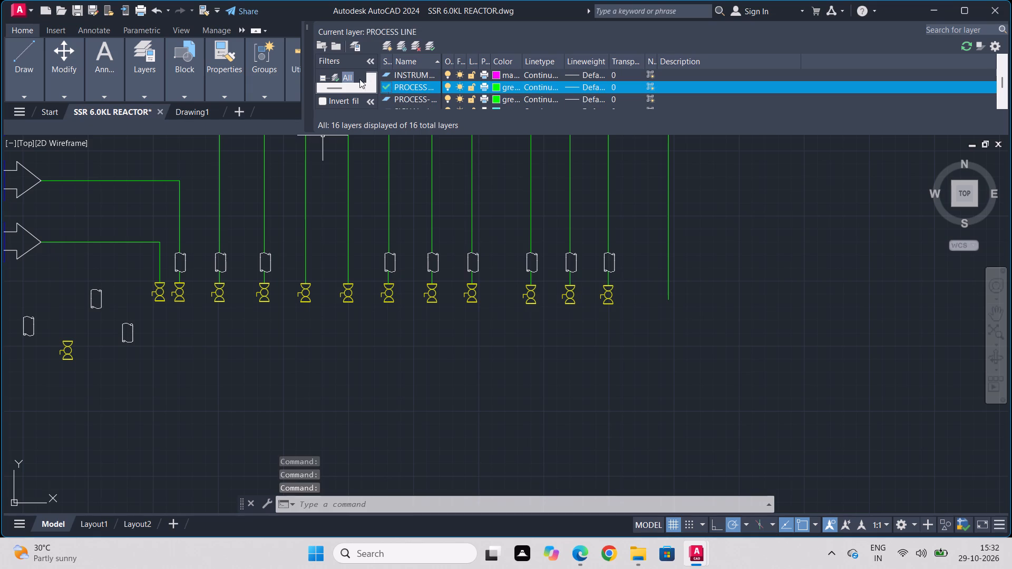
click(310, 28)
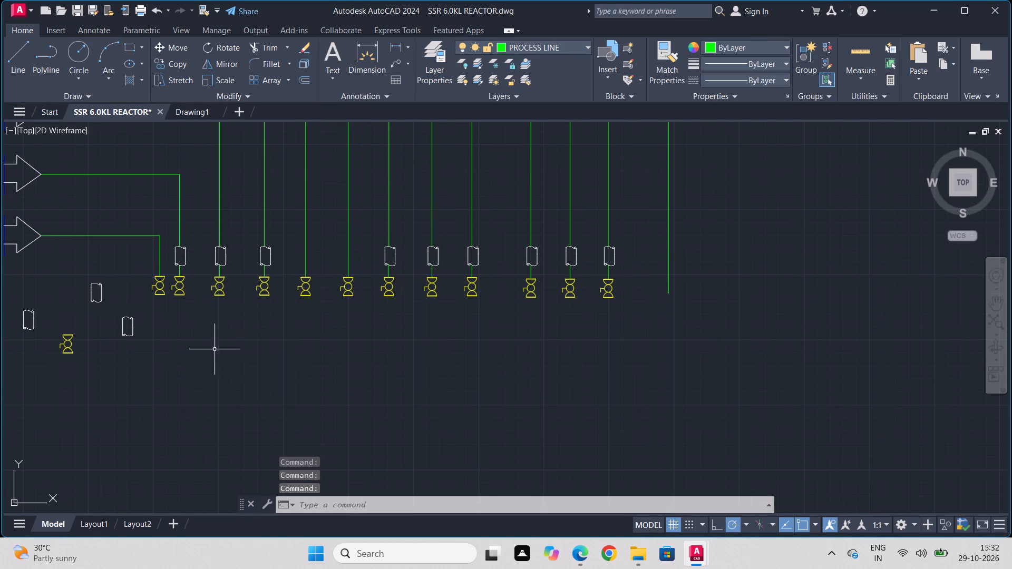
Draw a short vertical line straight down from the bottom flange midpoint of the leftmost valve in the row.
middle_drag(213, 350, 411, 303)
scroll(328, 284, up, 3)
middle_drag(416, 199, 441, 291)
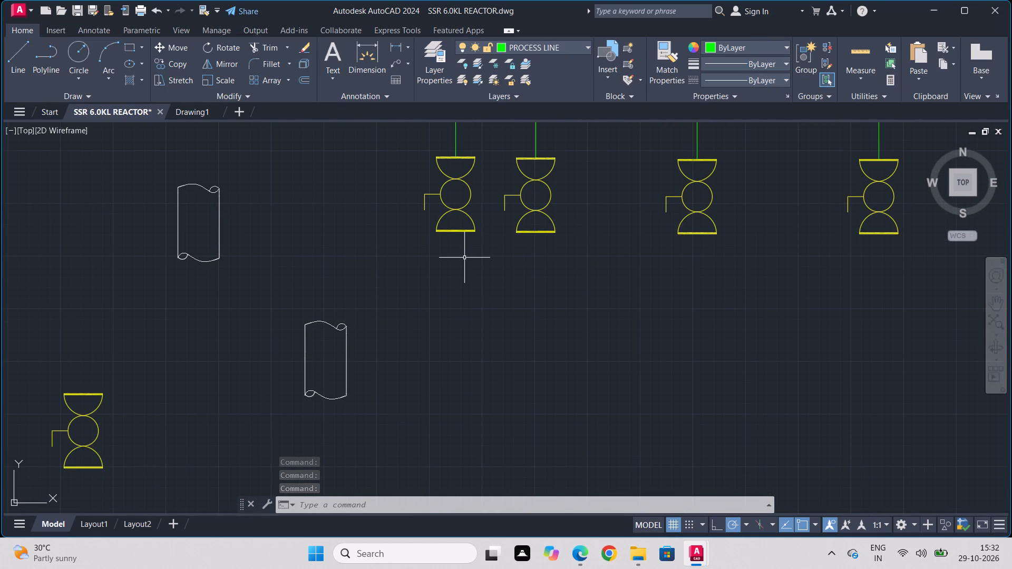
key(l)
key(Return)
scroll(462, 257, up, 1)
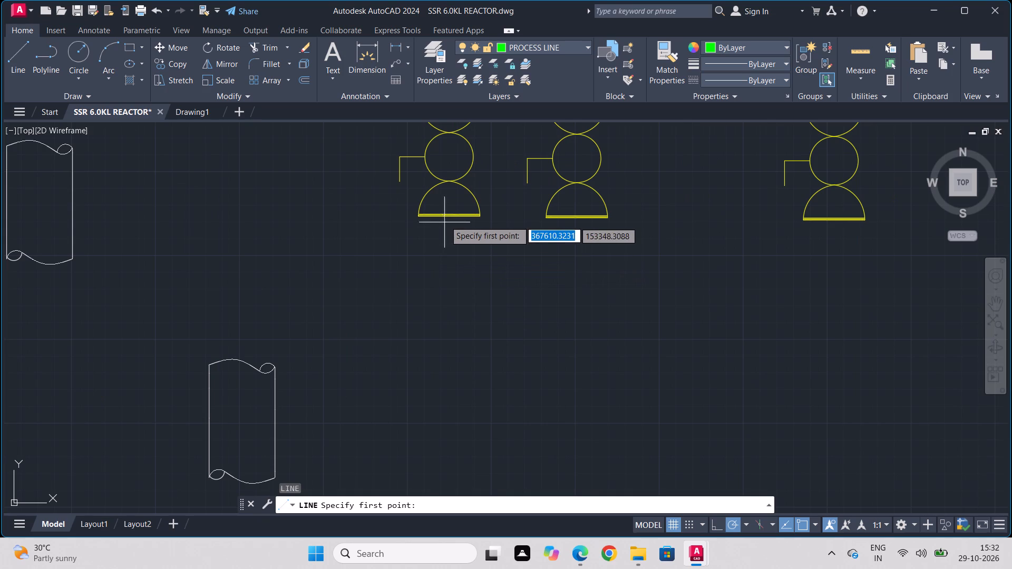
scroll(439, 226, up, 4)
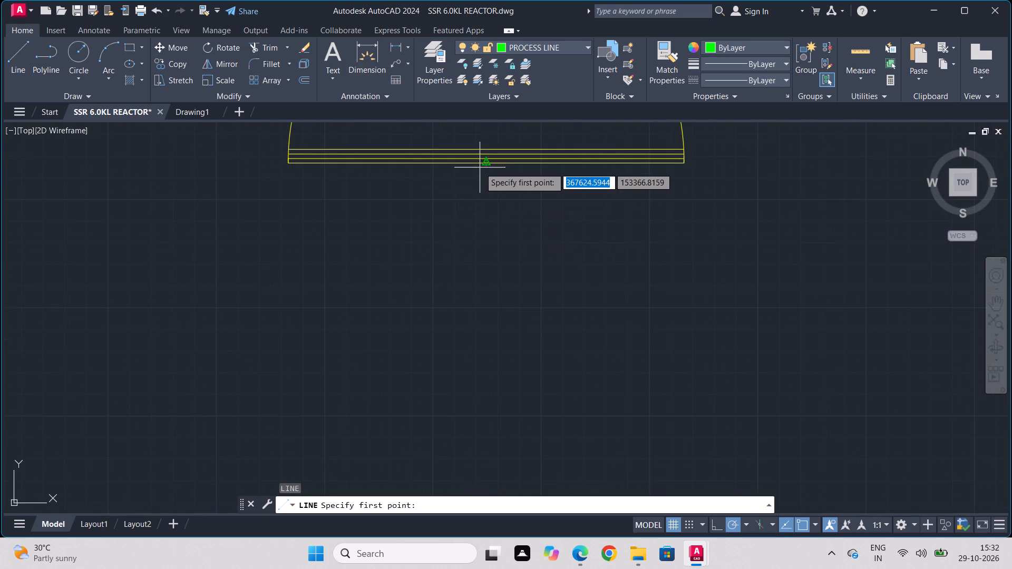
click(483, 166)
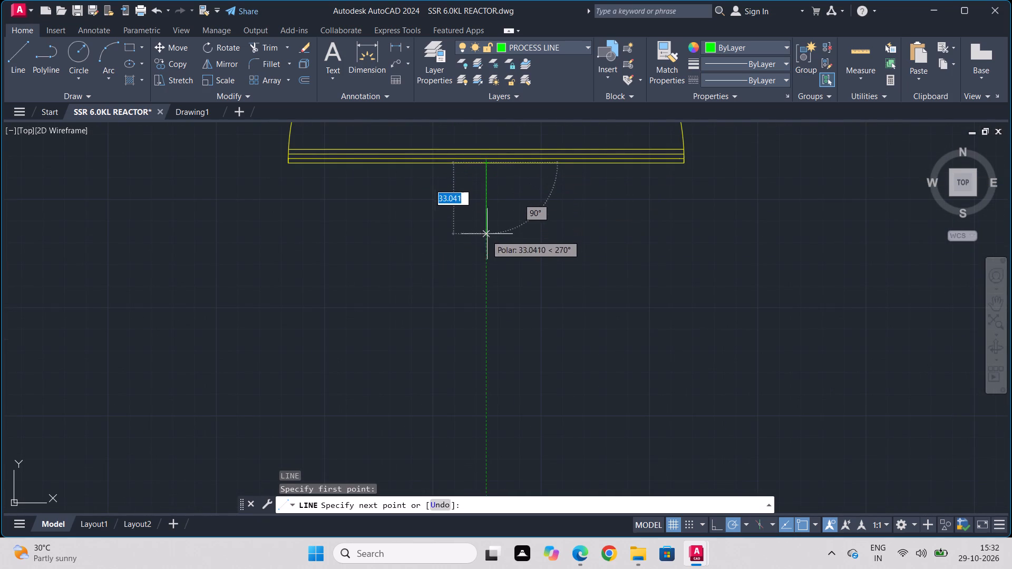
click(485, 276)
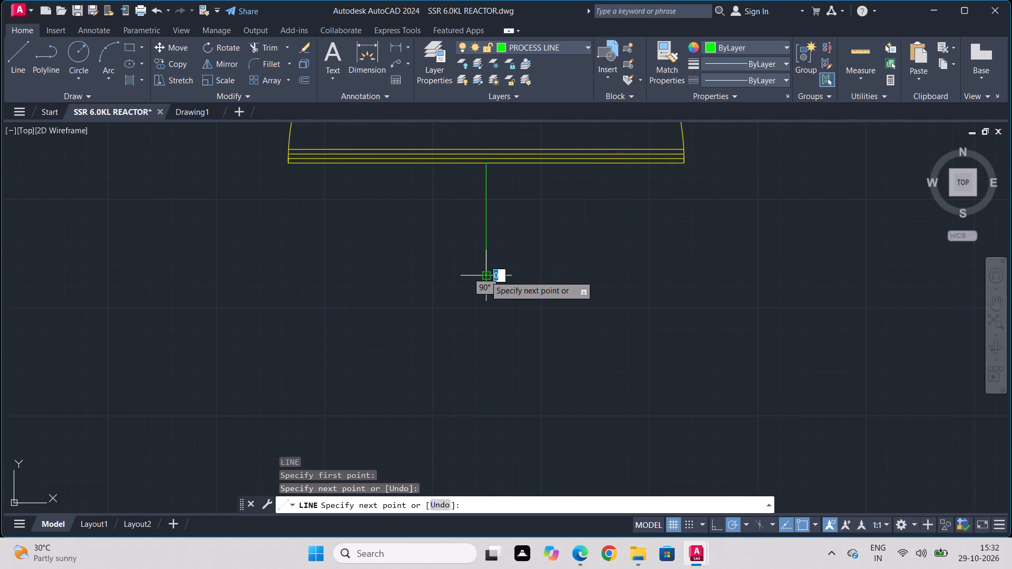
key(Escape)
Copy the short process line below the leftmost valve, from its top end, to the bottom flange midpoints of the next four valves.
drag(528, 224, 485, 244)
click(409, 290)
click(169, 66)
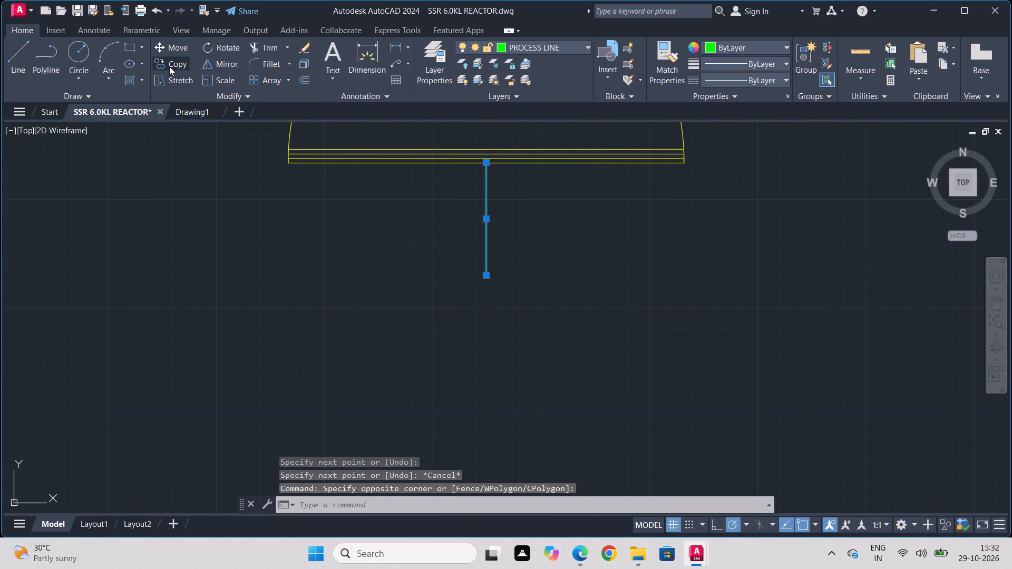
click(488, 163)
scroll(769, 254, down, 2)
middle_drag(812, 243, 801, 248)
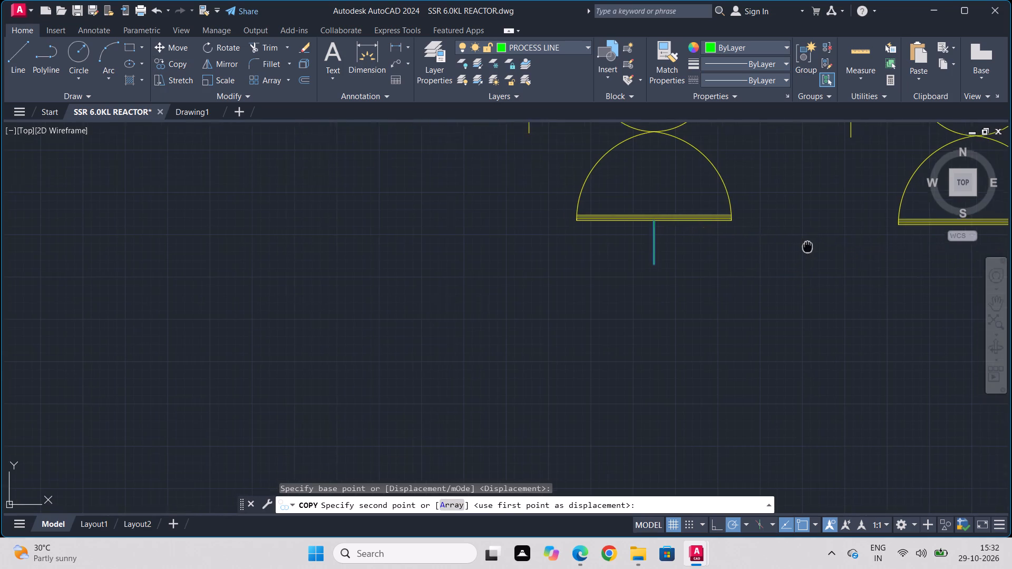
middle_drag(801, 248, 353, 359)
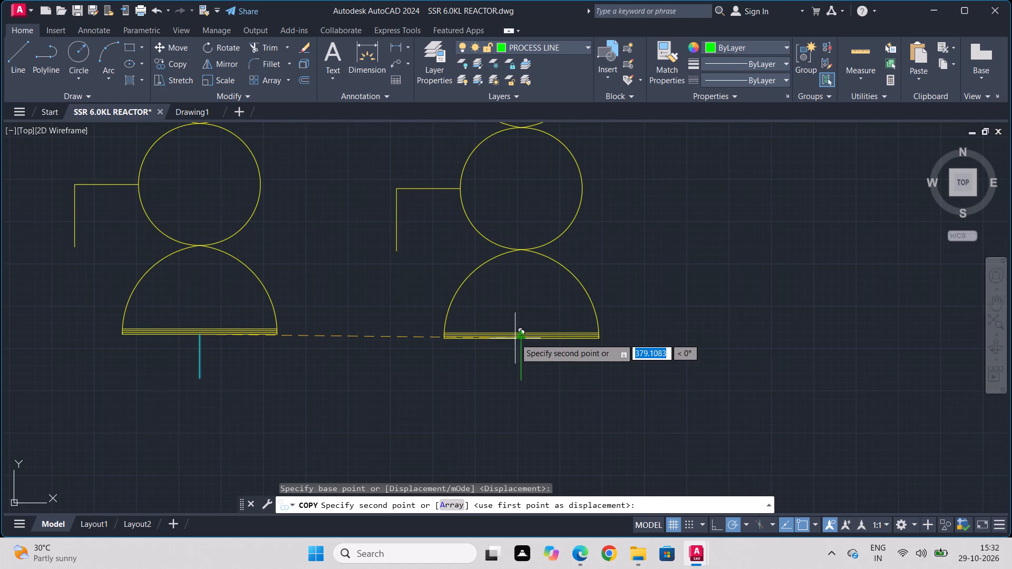
click(521, 338)
middle_drag(793, 366, 755, 366)
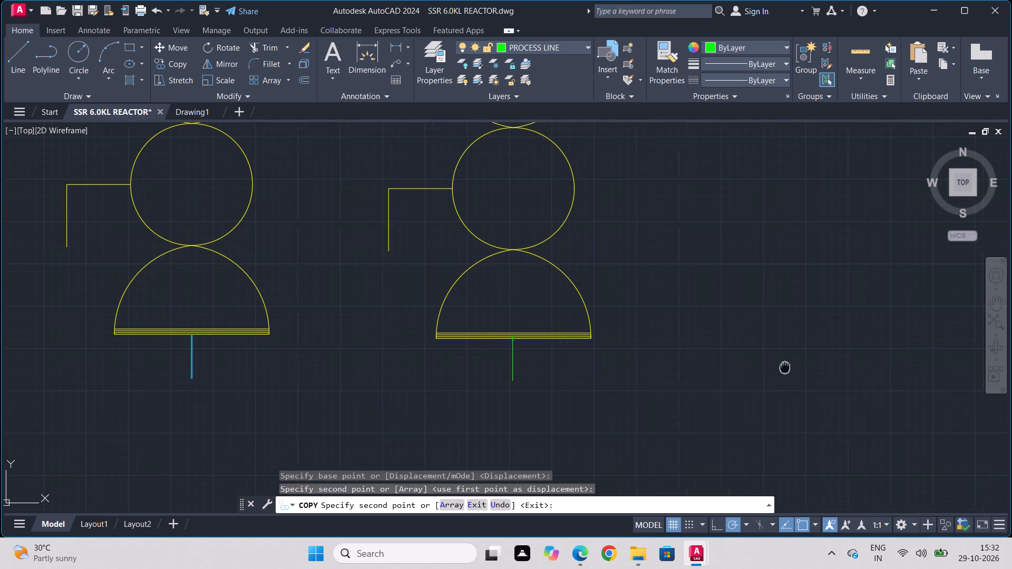
middle_drag(755, 366, 152, 340)
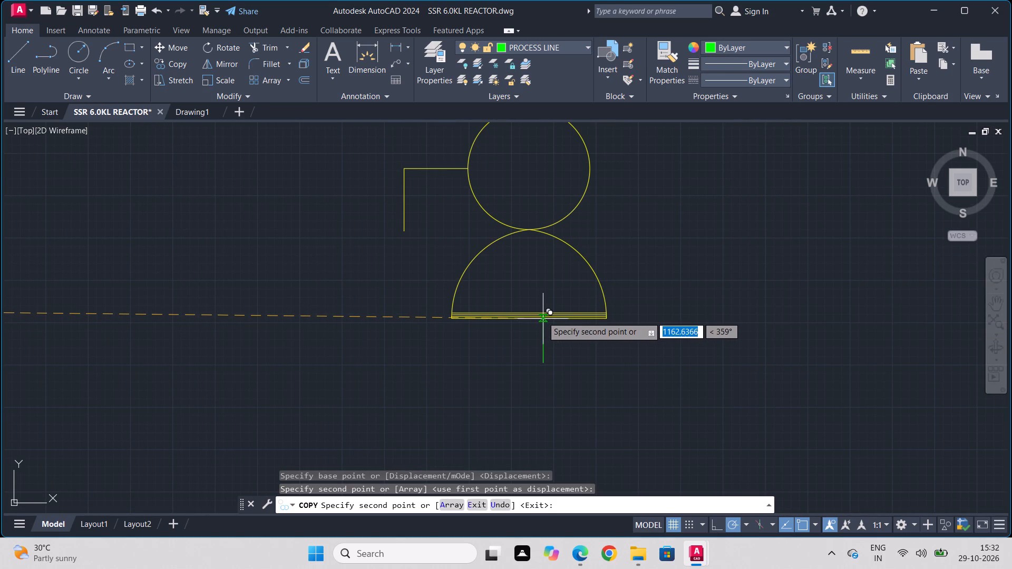
click(530, 320)
scroll(737, 343, down, 1)
middle_drag(737, 343, 0, 237)
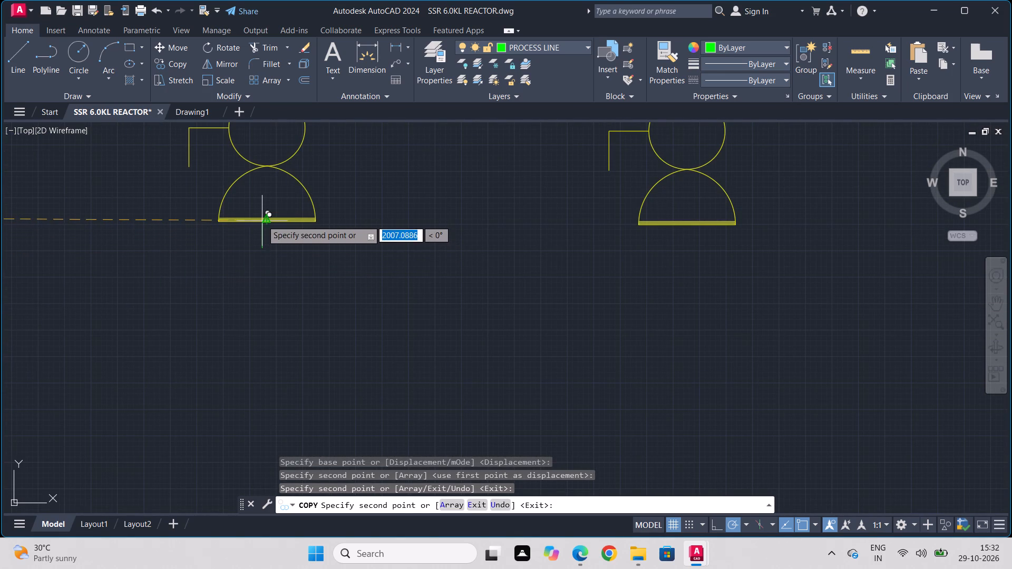
click(267, 219)
click(685, 224)
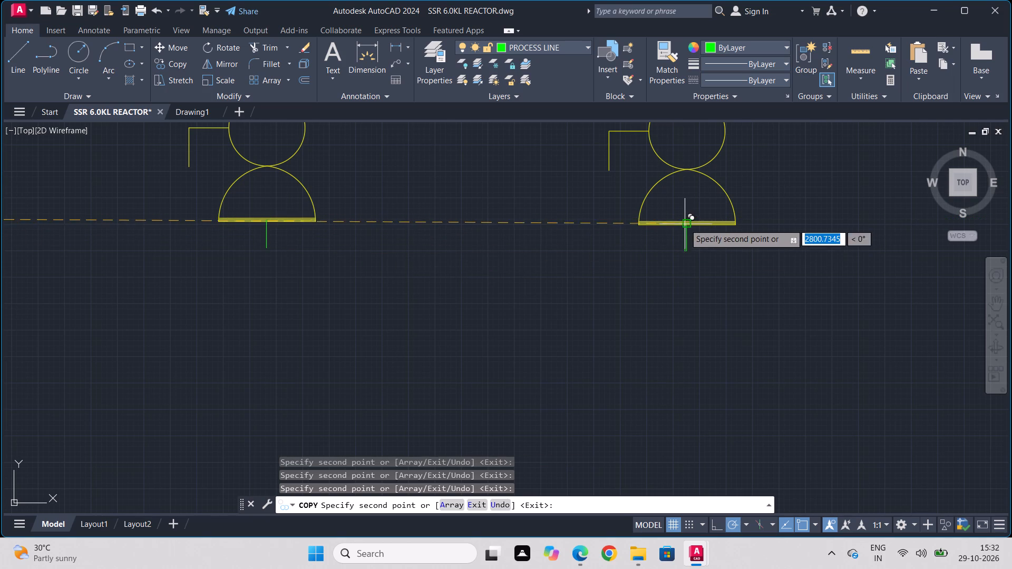
Continue copying the short process line to the bottom flange midpoints of the following four valves in the row.
middle_drag(825, 263, 284, 319)
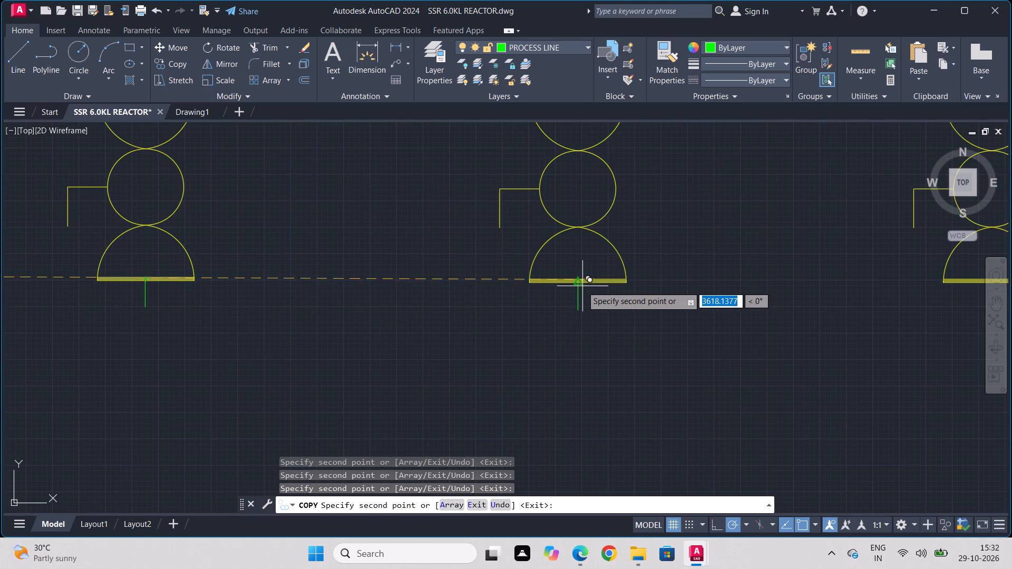
click(578, 284)
scroll(735, 319, down, 1)
middle_drag(735, 319, 215, 322)
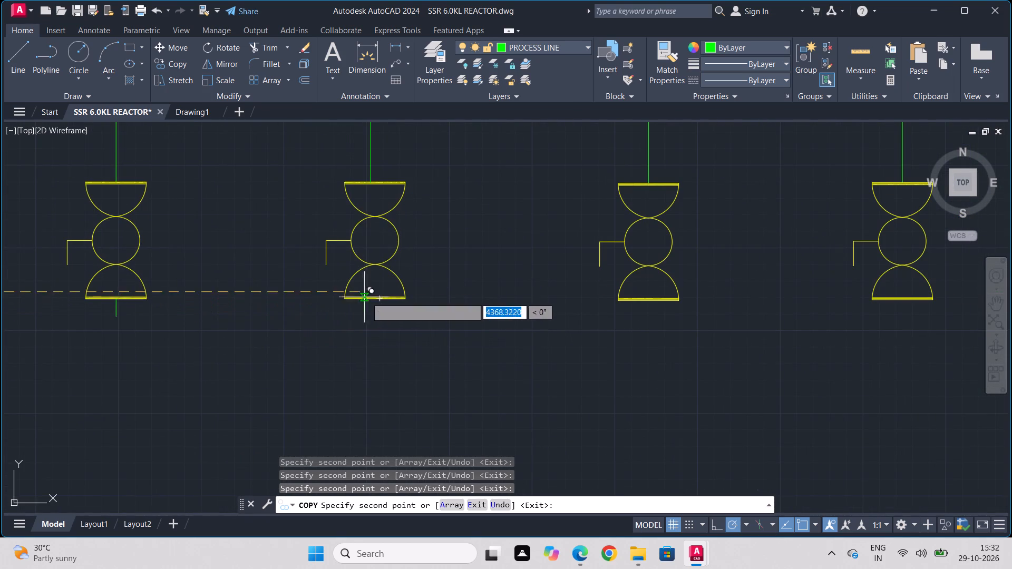
click(375, 303)
click(652, 301)
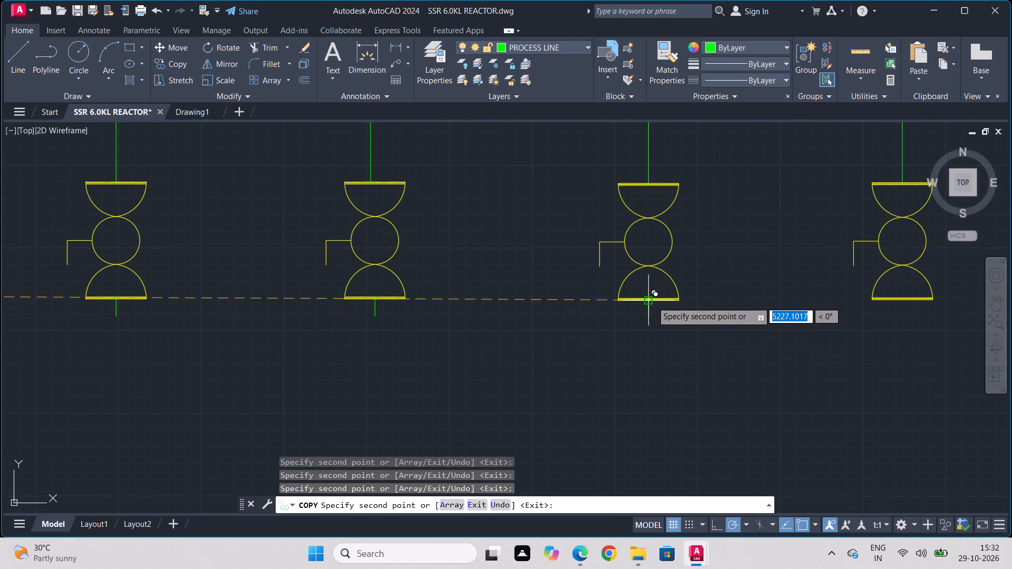
middle_drag(798, 339, 306, 315)
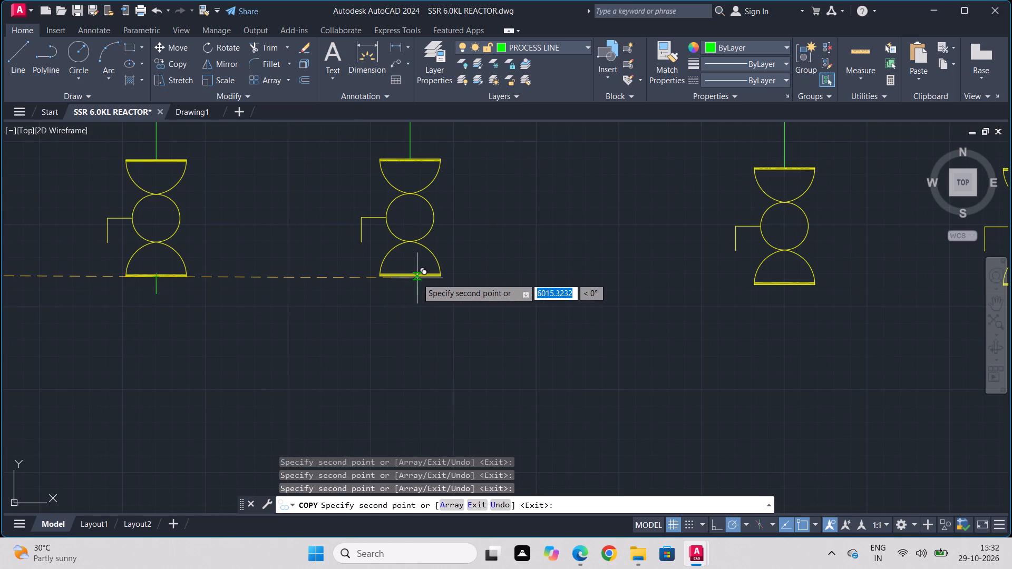
click(410, 274)
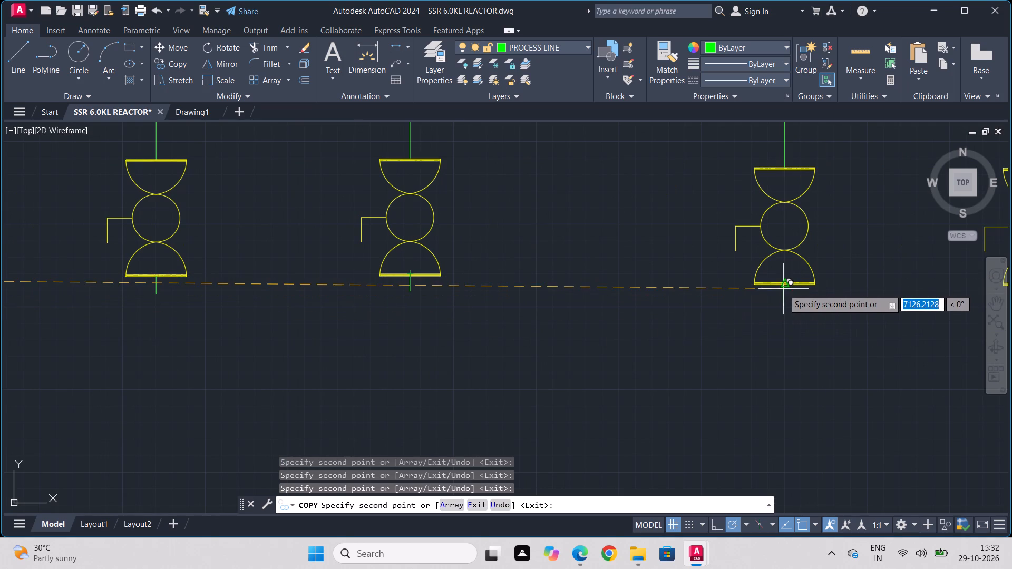
Place copies of the short process line at the bottom flange midpoints of the last three valves and end the Copy command.
click(785, 287)
middle_drag(832, 354, 59, 299)
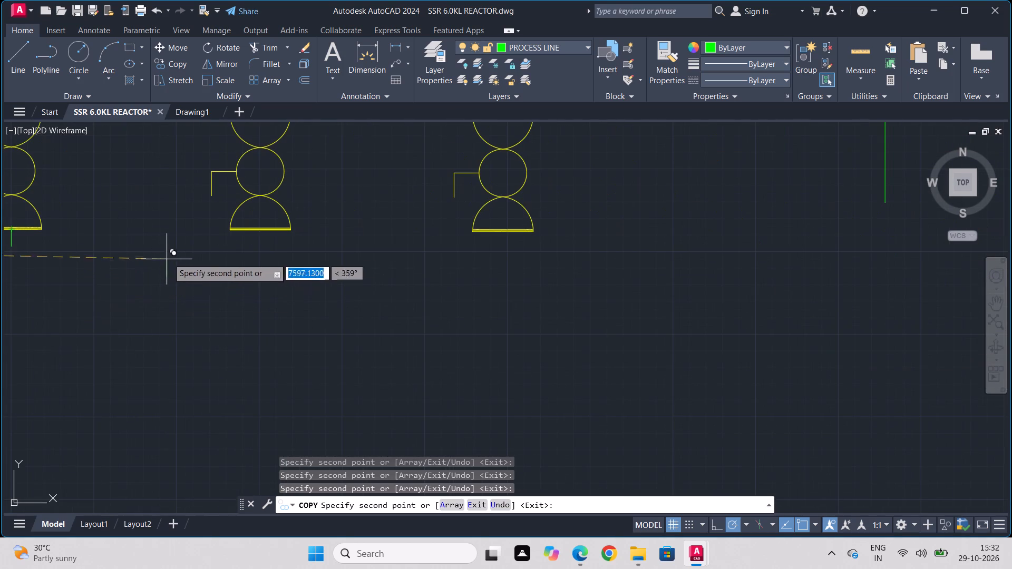
drag(259, 230, 288, 253)
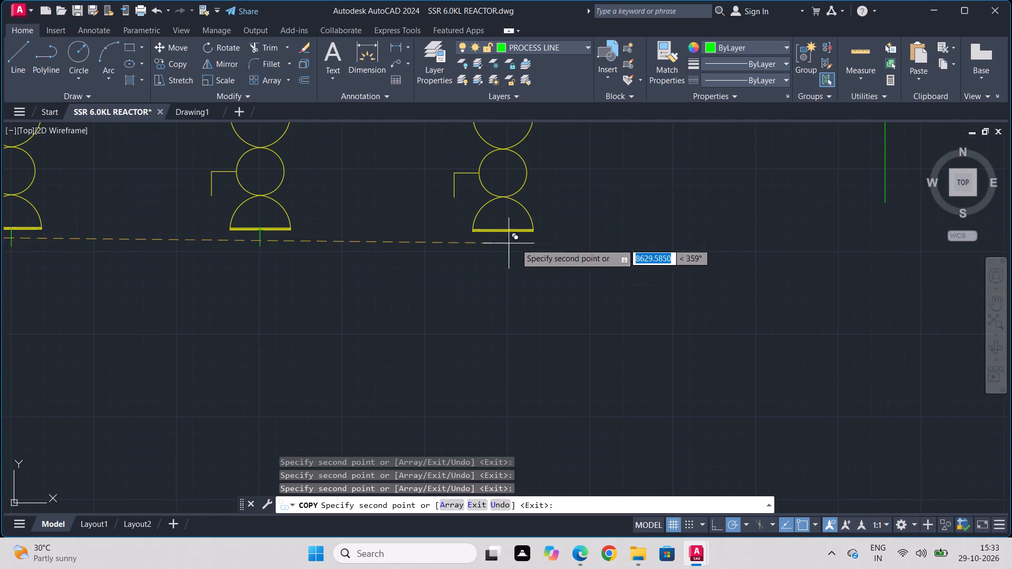
click(503, 233)
middle_drag(675, 269, 621, 288)
scroll(618, 290, down, 1)
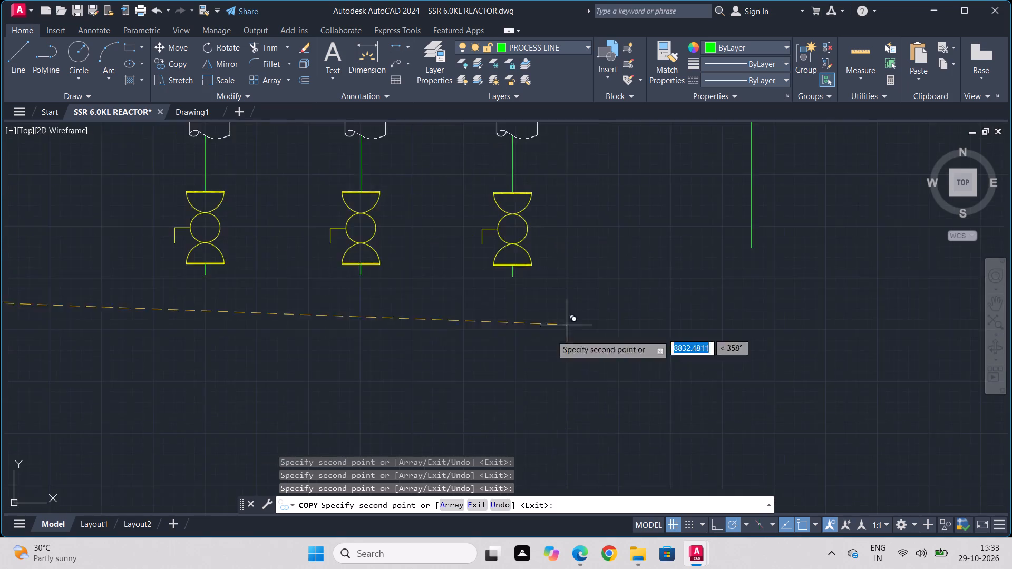
scroll(548, 337, down, 1)
scroll(291, 415, down, 1)
key(Escape)
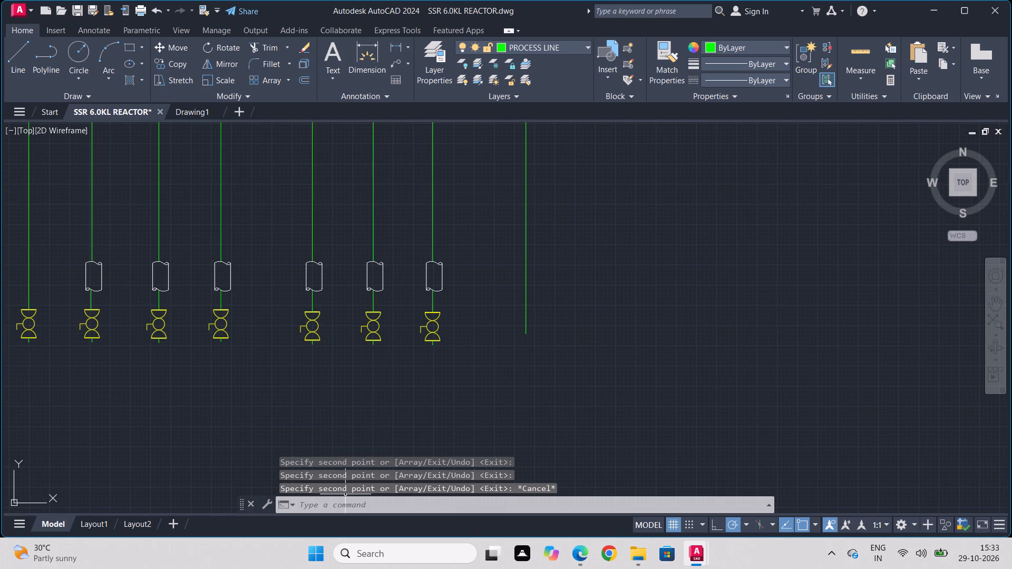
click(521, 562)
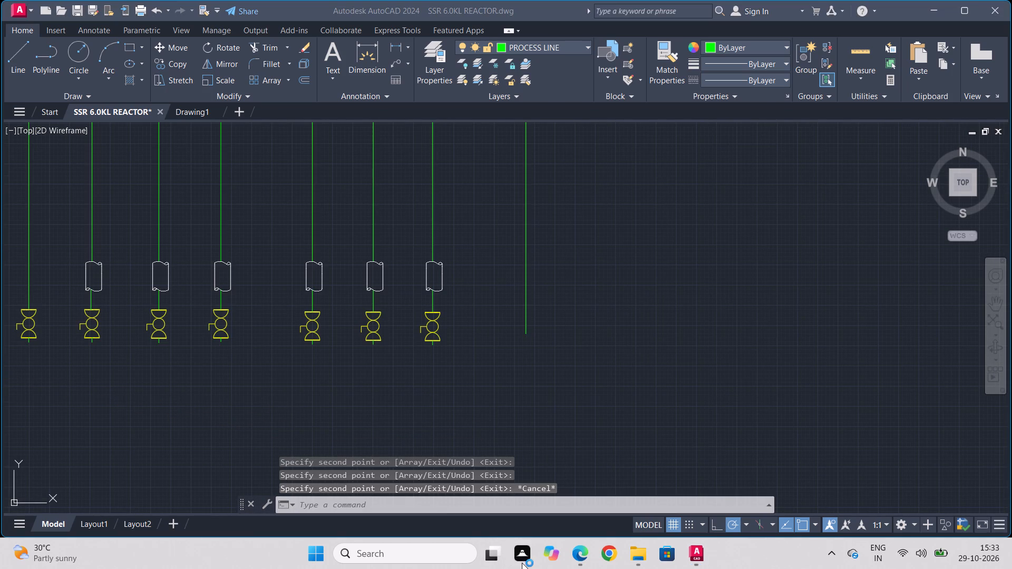
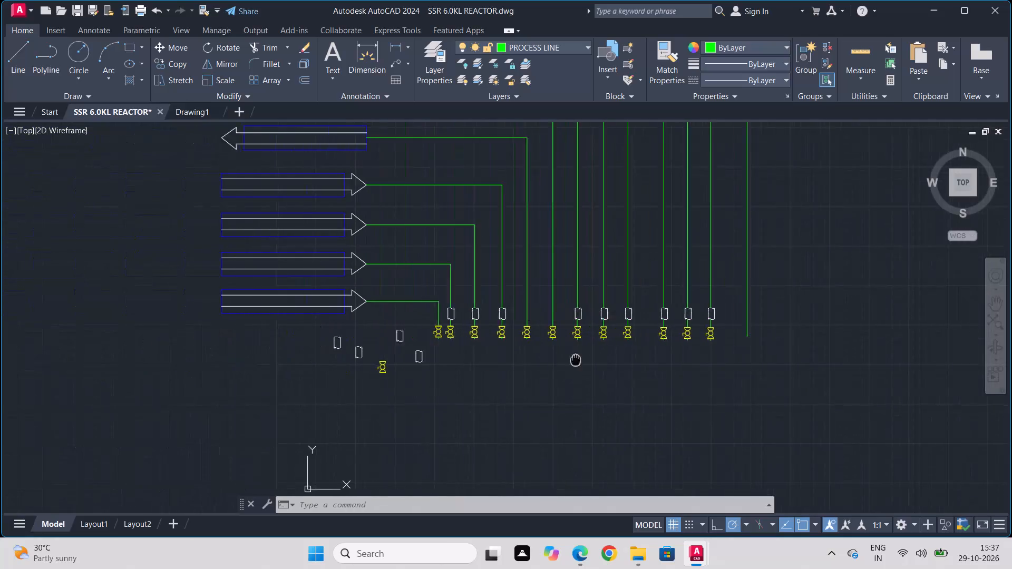
Move the four loose pipe-break symbols and the spare valve away from the valve row, into the empty area left of the flow arrows.
scroll(490, 351, up, 4)
scroll(428, 282, up, 1)
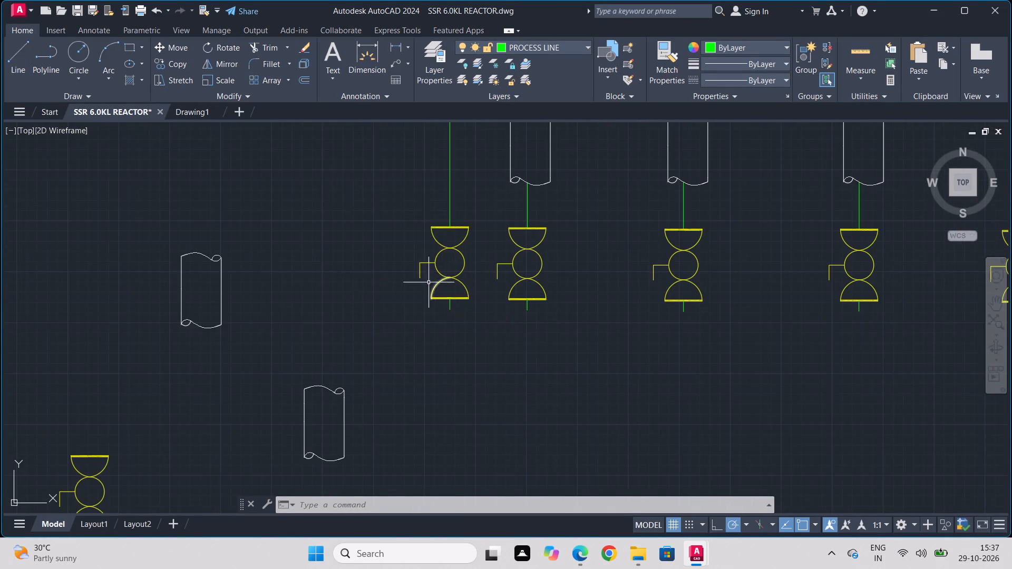
scroll(369, 352, down, 2)
middle_drag(343, 398, 517, 310)
click(497, 172)
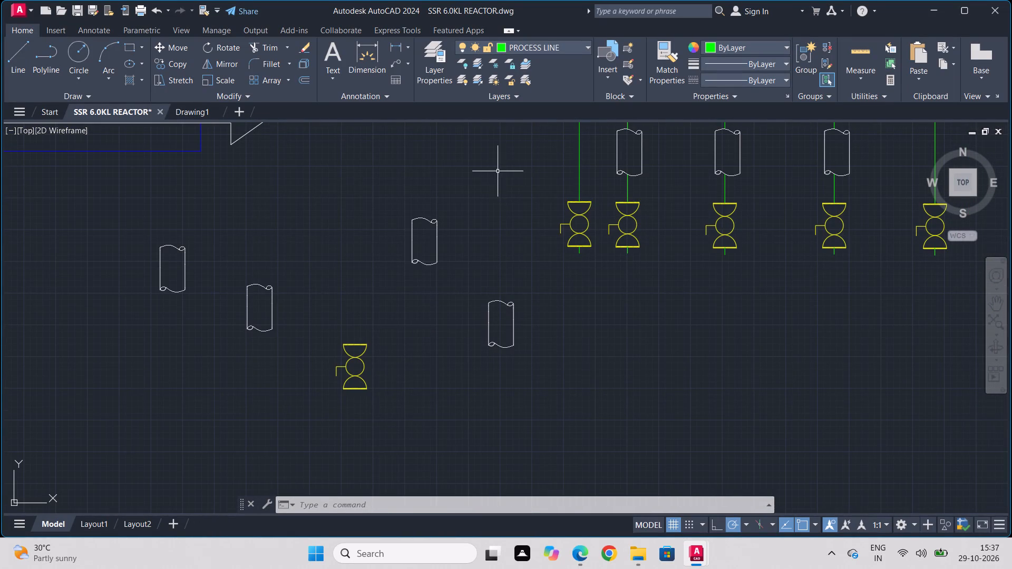
click(139, 417)
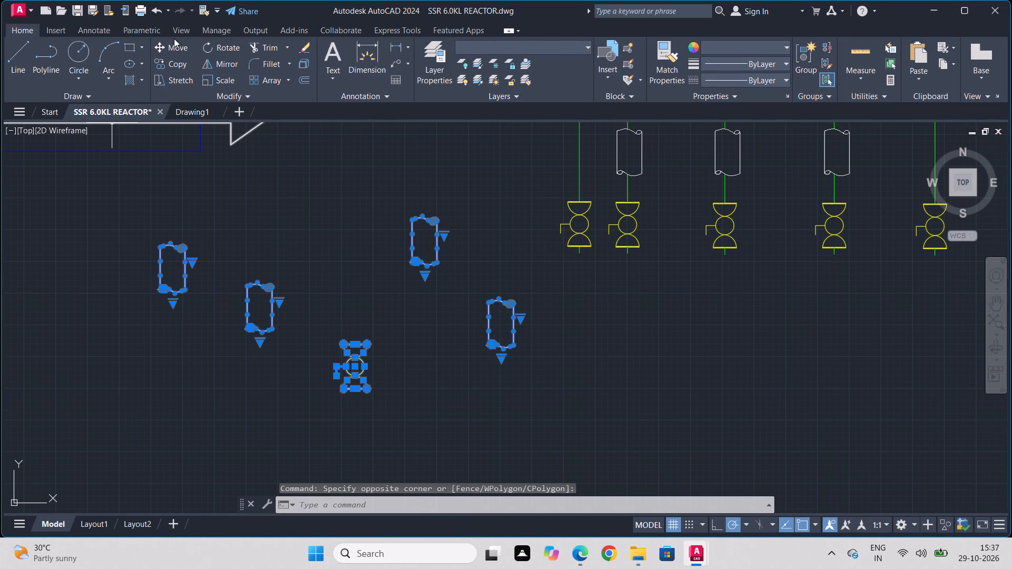
click(176, 45)
click(178, 247)
scroll(294, 253, down, 2)
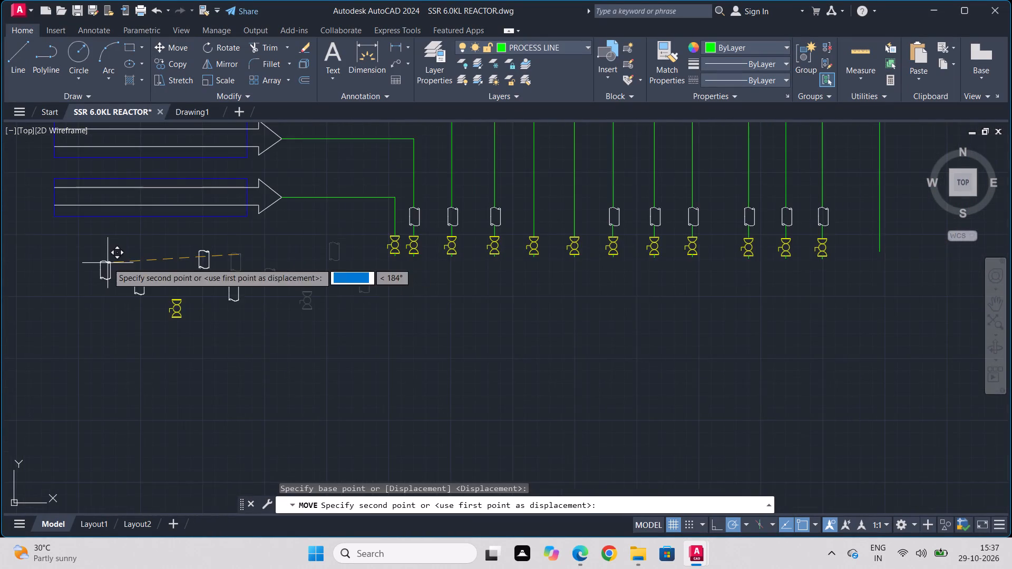
scroll(108, 263, down, 1)
middle_drag(111, 263, 504, 344)
click(304, 170)
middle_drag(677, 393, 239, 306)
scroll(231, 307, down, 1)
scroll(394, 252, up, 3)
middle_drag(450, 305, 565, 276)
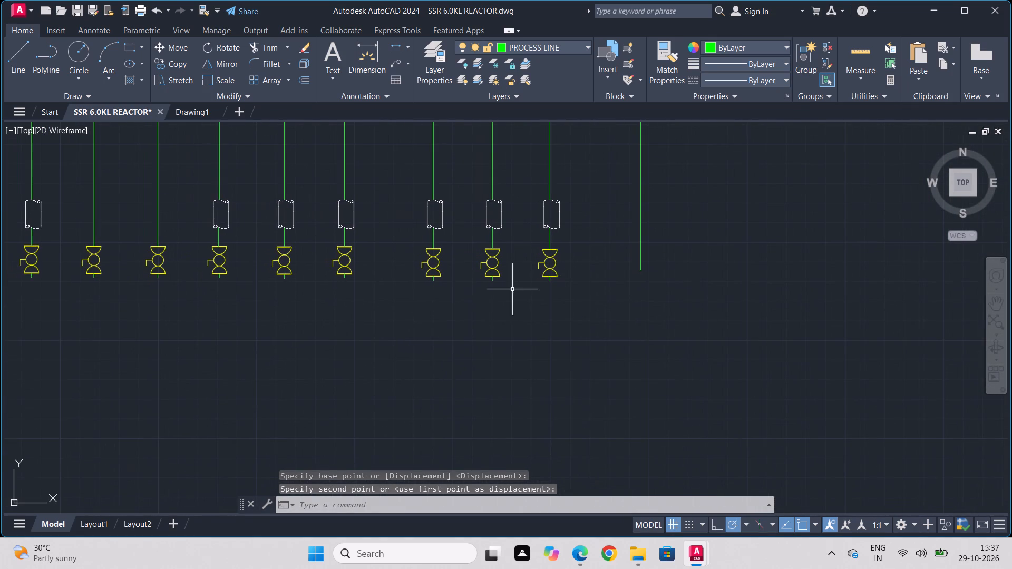
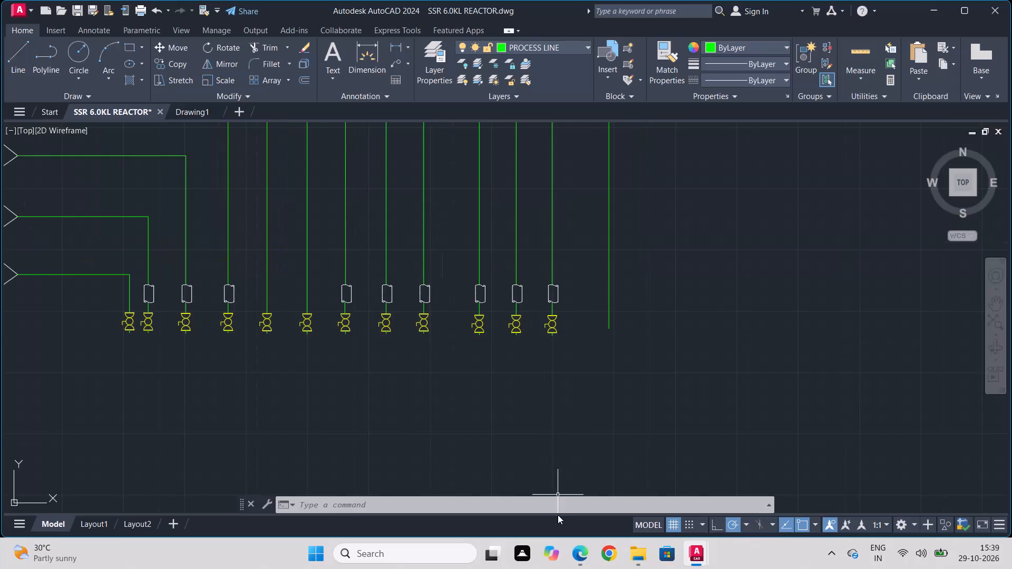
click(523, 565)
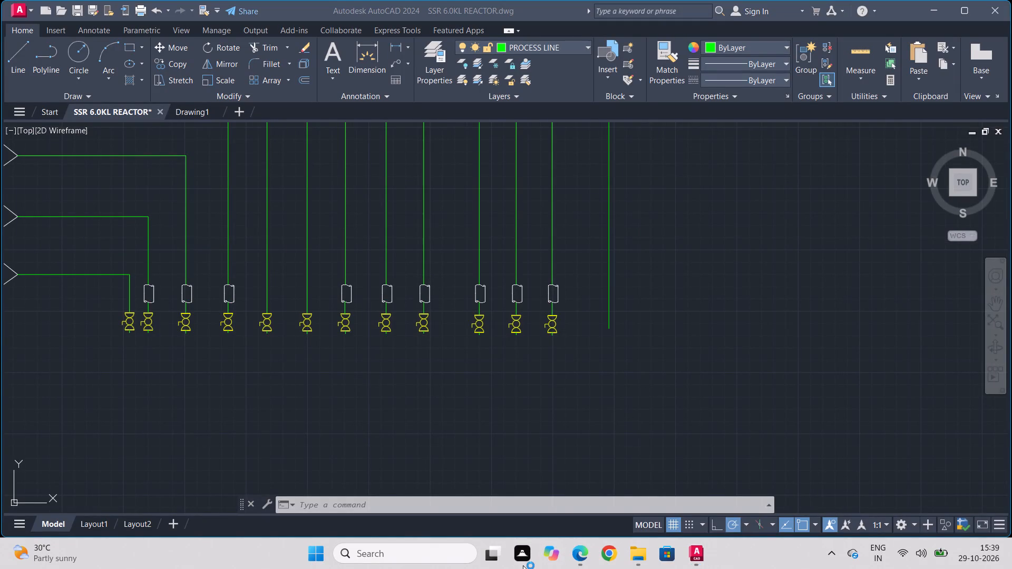
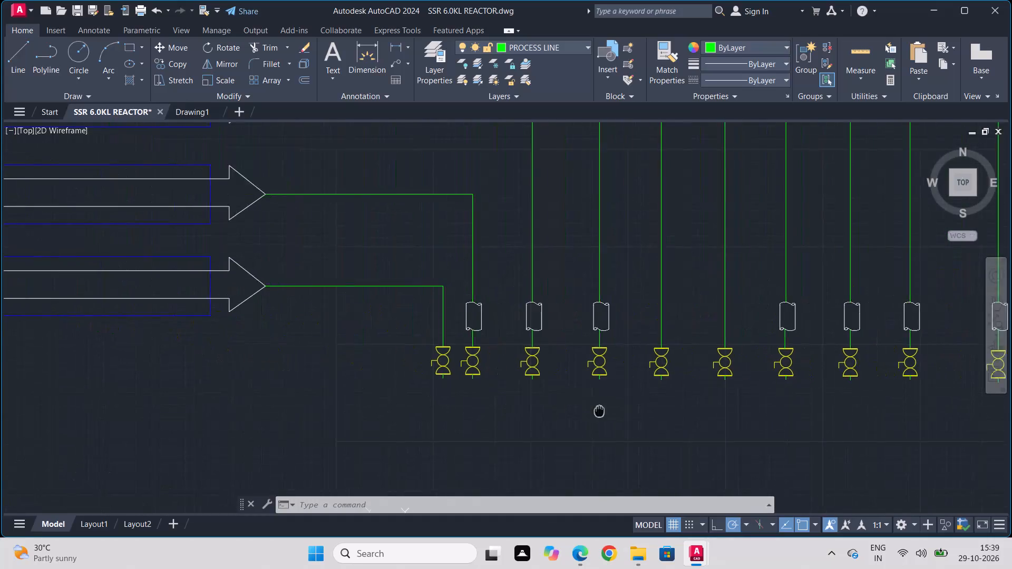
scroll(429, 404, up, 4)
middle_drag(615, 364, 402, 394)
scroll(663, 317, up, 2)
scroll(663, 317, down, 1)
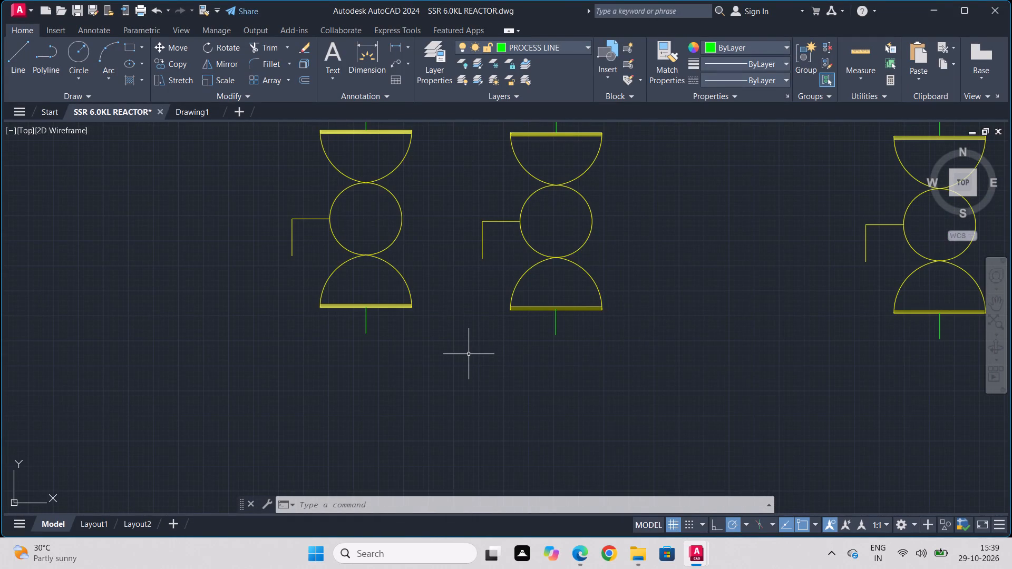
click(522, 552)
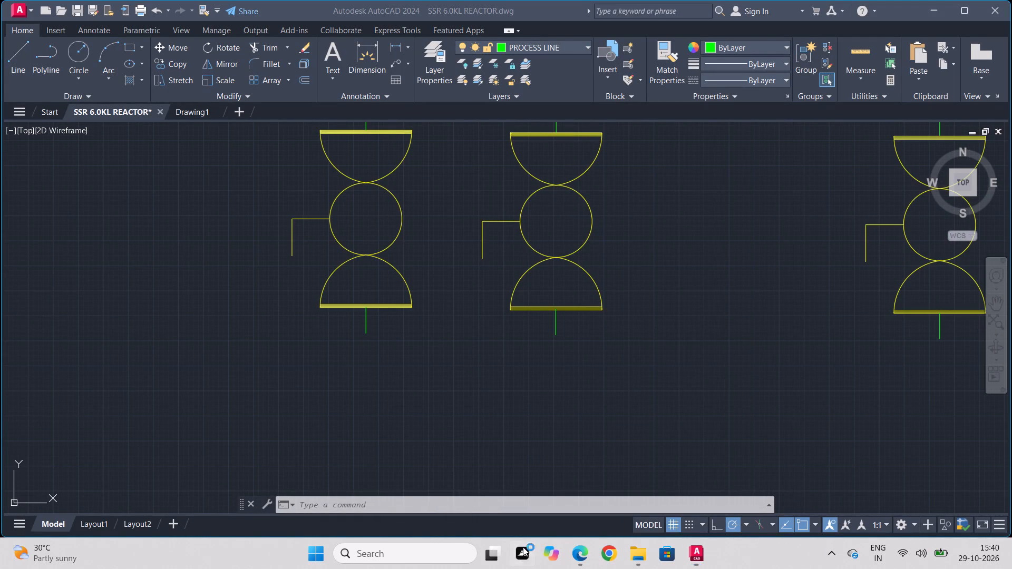
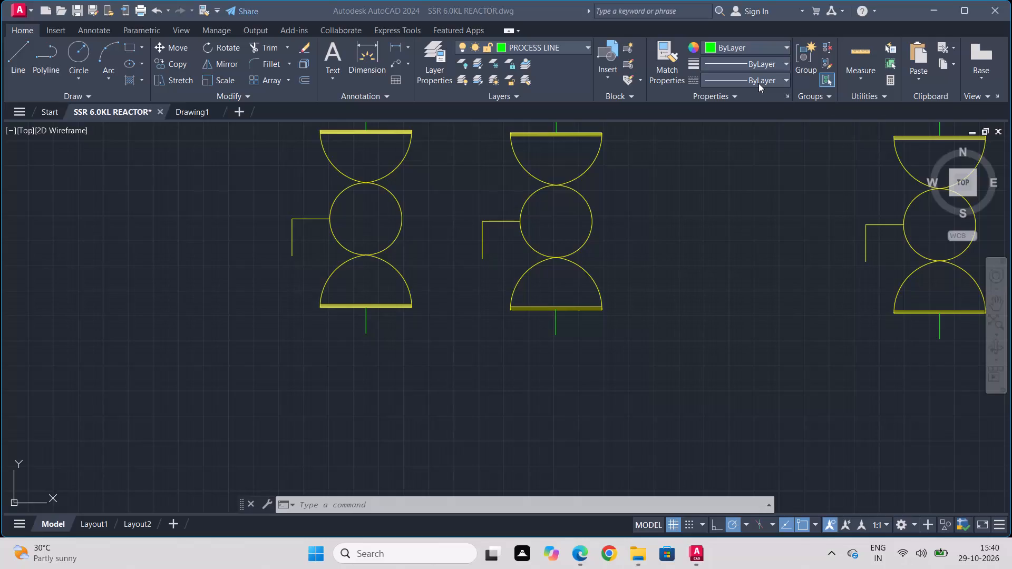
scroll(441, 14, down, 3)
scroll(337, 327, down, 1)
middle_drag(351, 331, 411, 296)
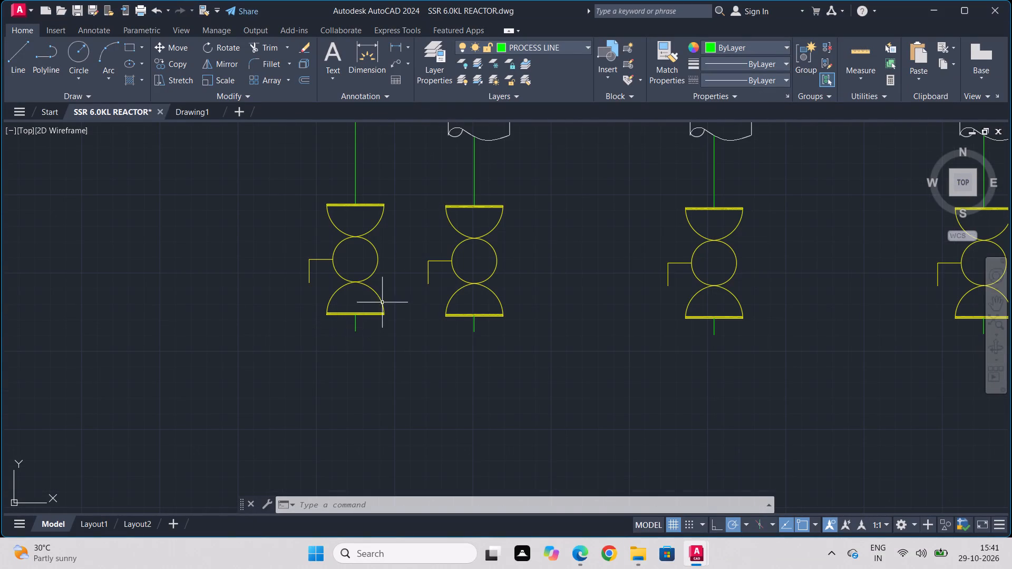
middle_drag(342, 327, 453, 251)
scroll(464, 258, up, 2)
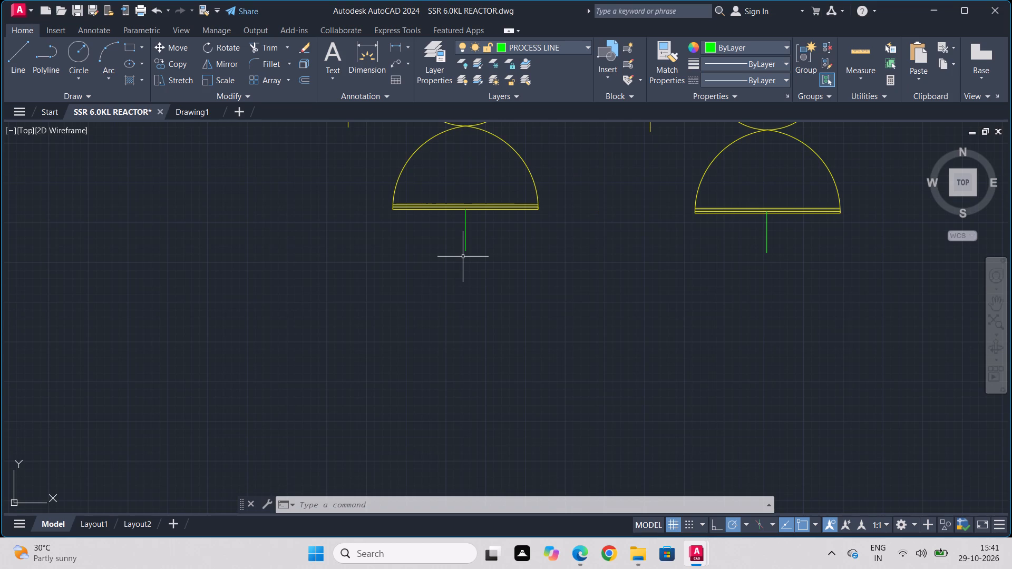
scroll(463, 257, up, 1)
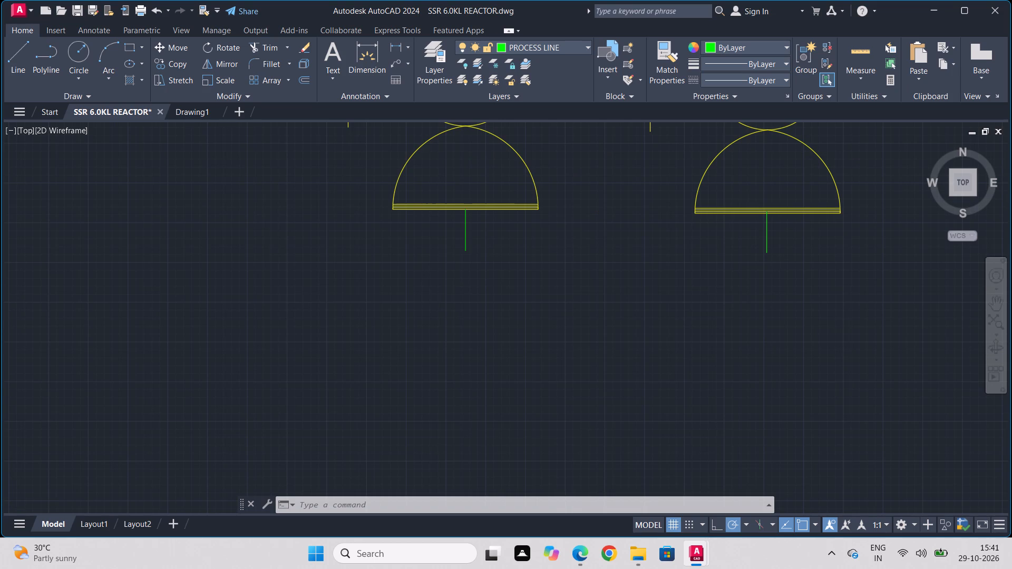
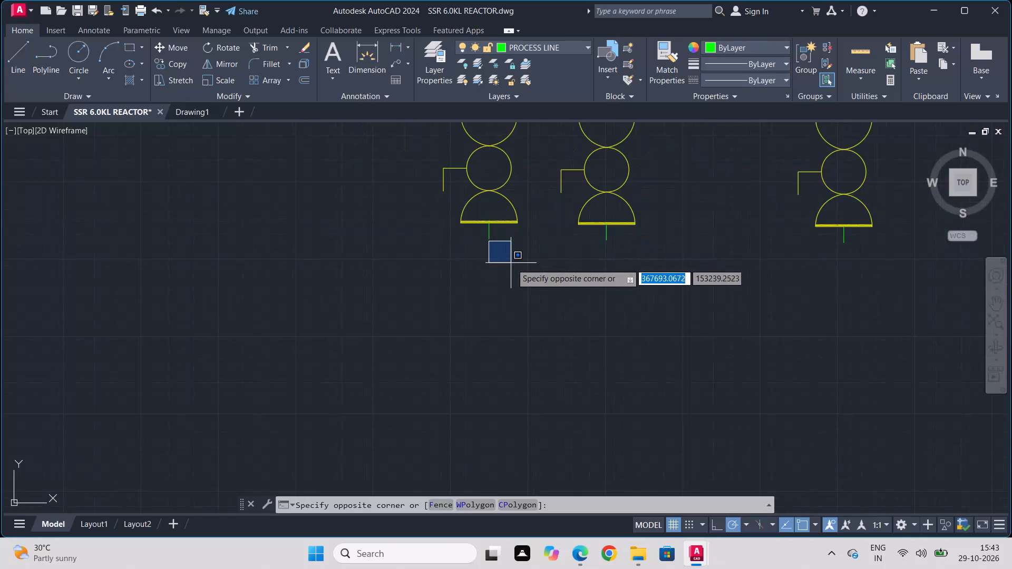
Draw a horizontal process header line beneath the valve row, from left of the first valve to just past the fifth valve.
key(Escape)
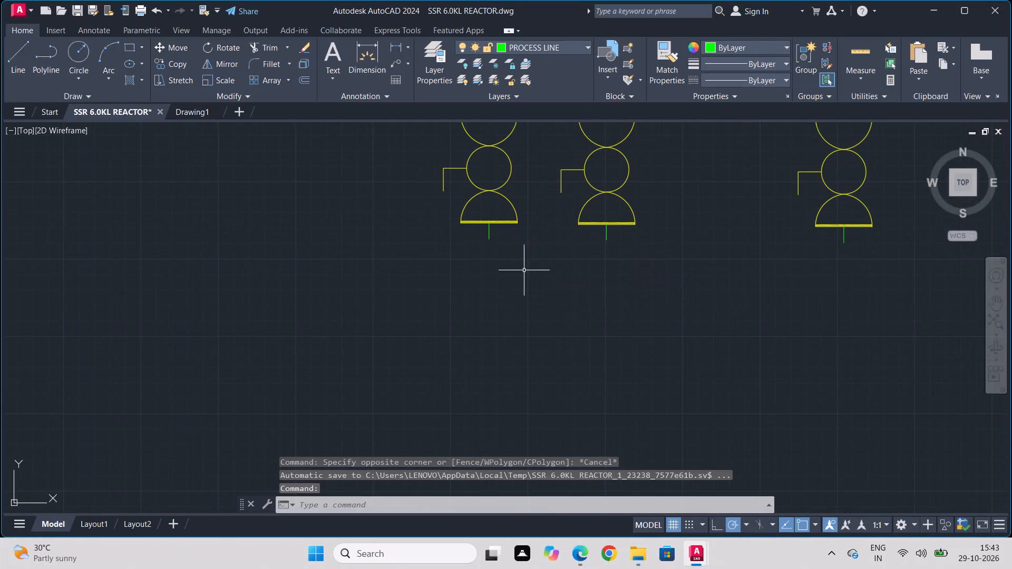
key(l)
key(Return)
scroll(609, 272, down, 2)
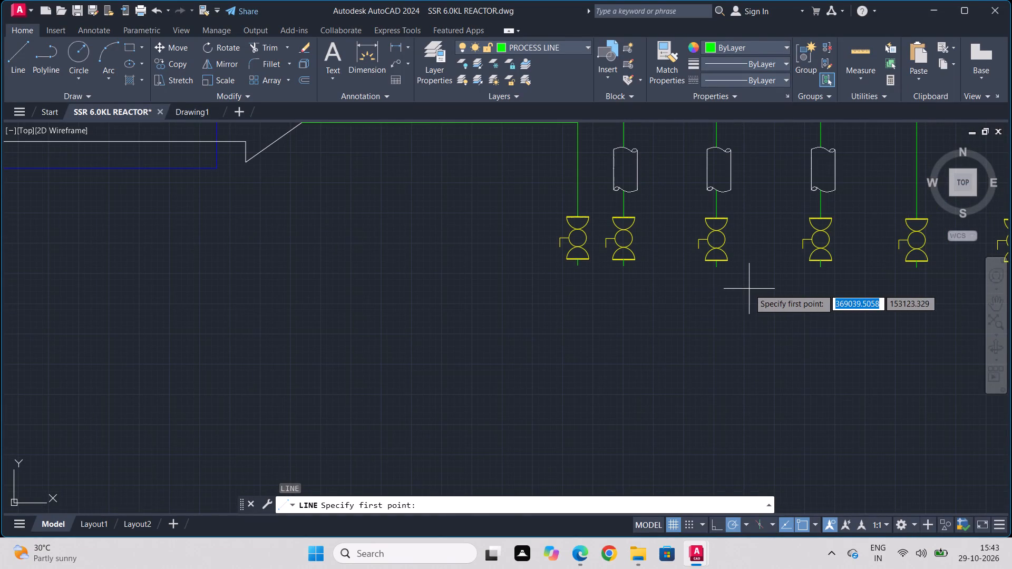
middle_drag(749, 289, 479, 322)
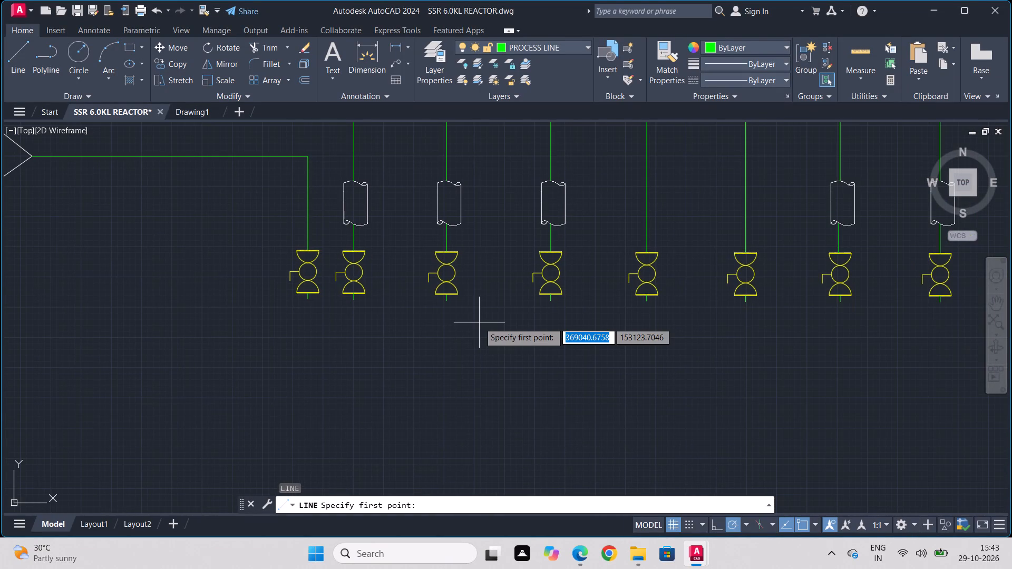
scroll(294, 291, up, 3)
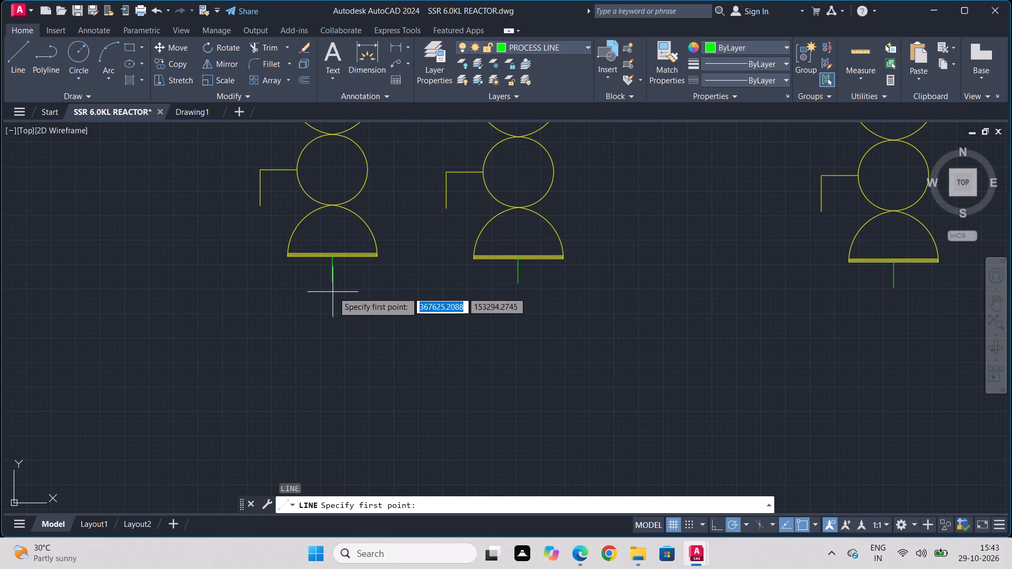
click(246, 281)
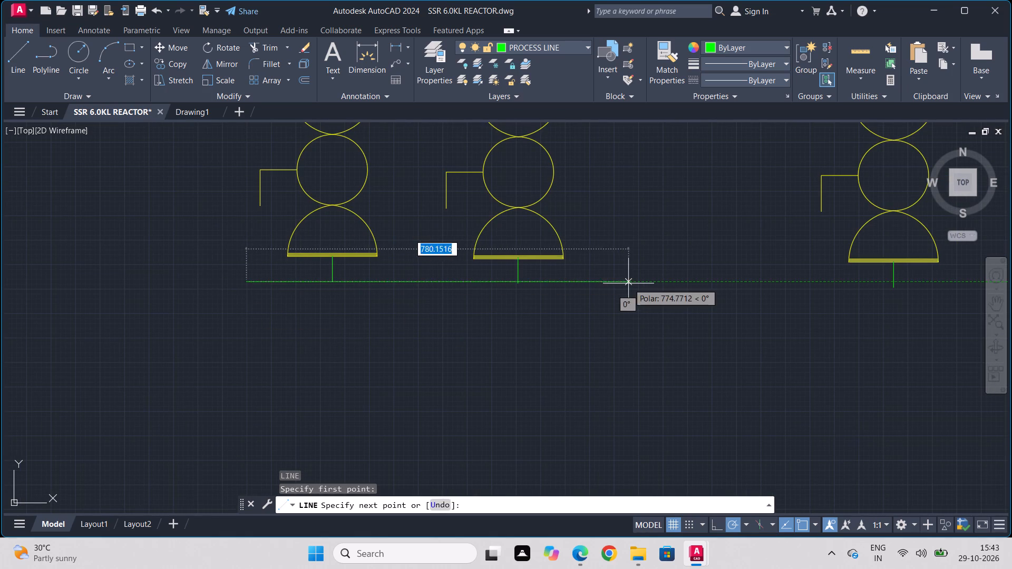
middle_drag(628, 283, 99, 248)
scroll(532, 274, down, 2)
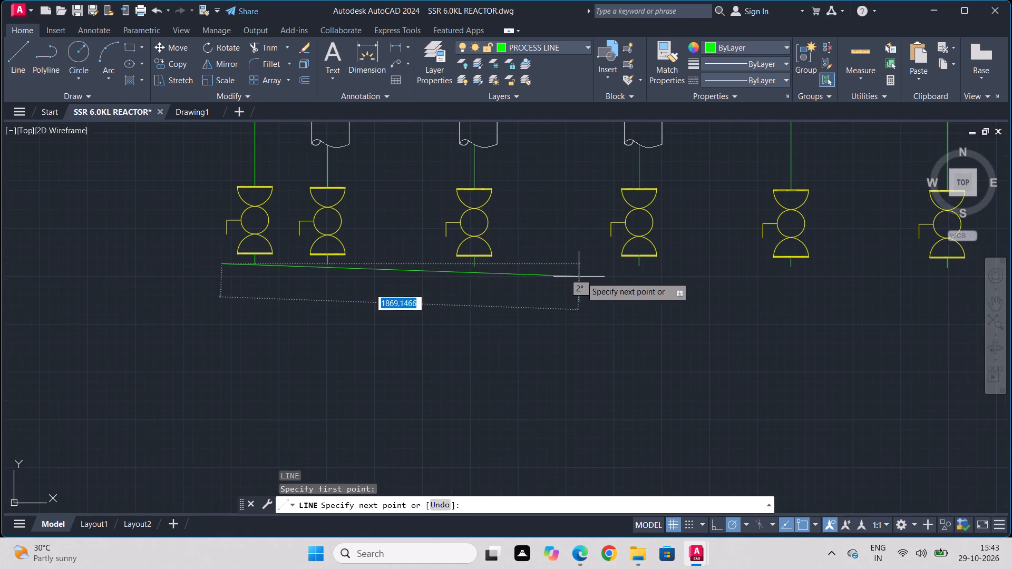
middle_drag(697, 278, 376, 311)
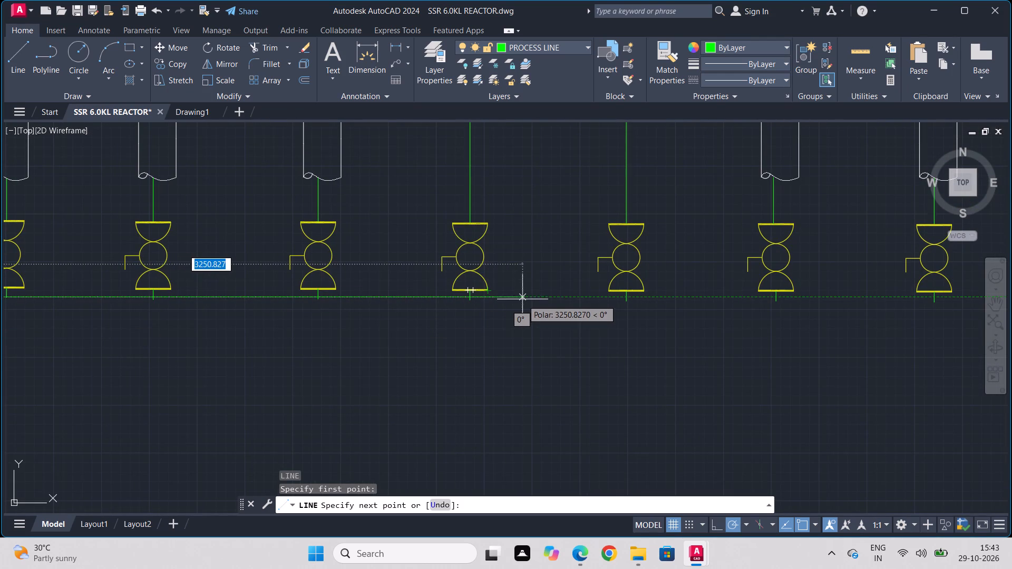
scroll(522, 299, up, 4)
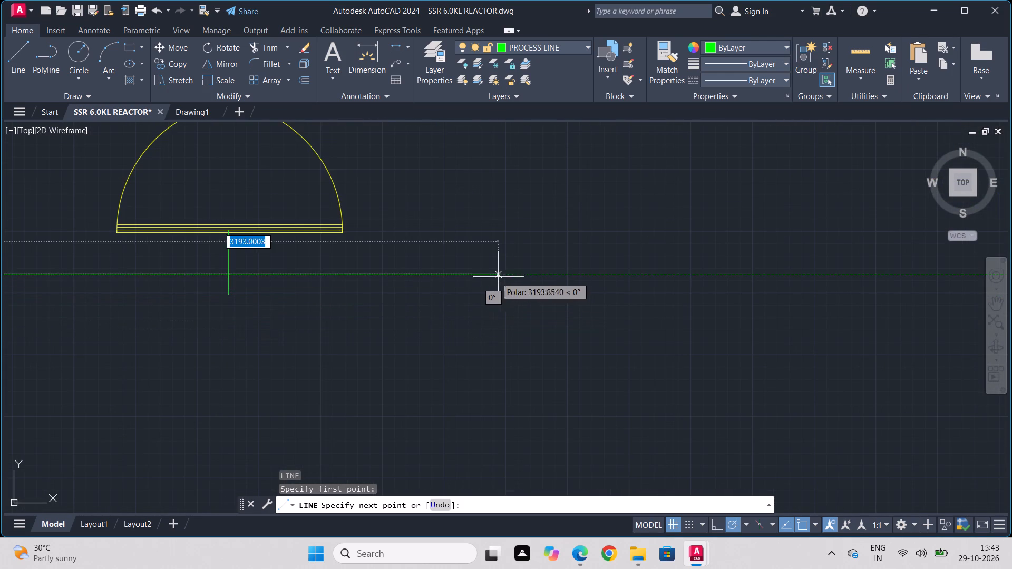
scroll(473, 292, down, 3)
middle_drag(295, 336, 707, 256)
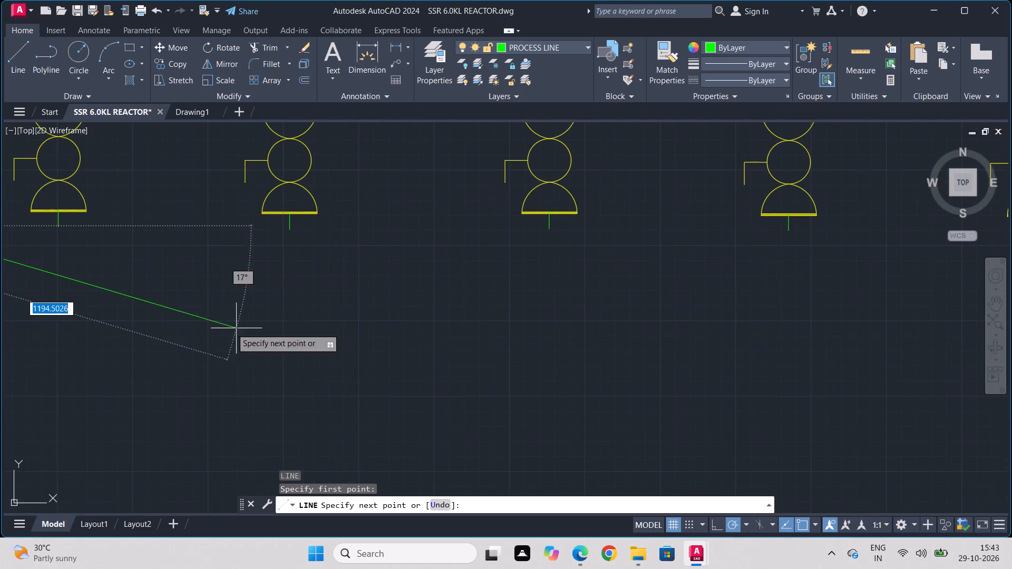
middle_drag(256, 327, 812, 302)
scroll(507, 264, up, 1)
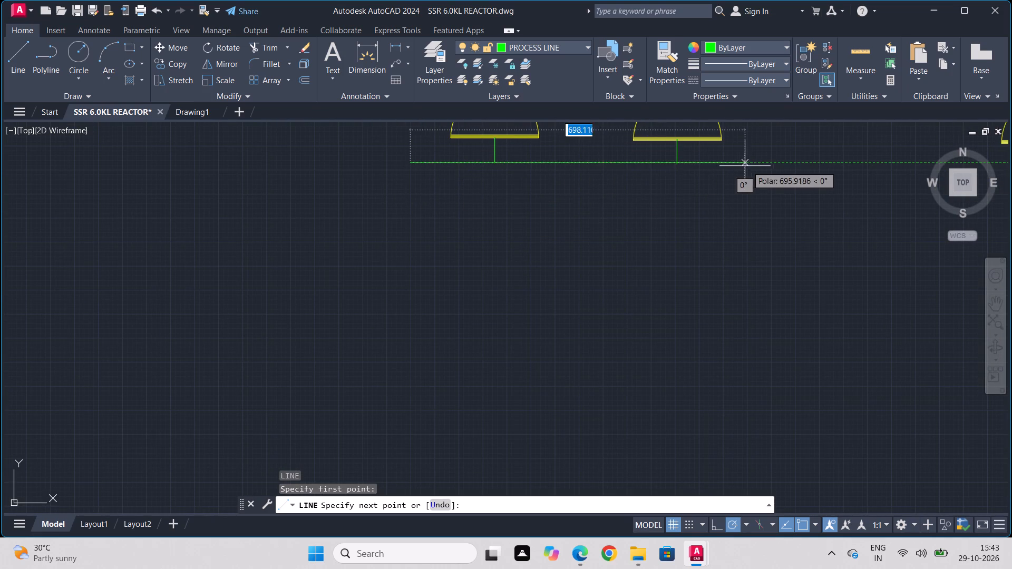
middle_drag(750, 165, 312, 259)
scroll(598, 278, up, 1)
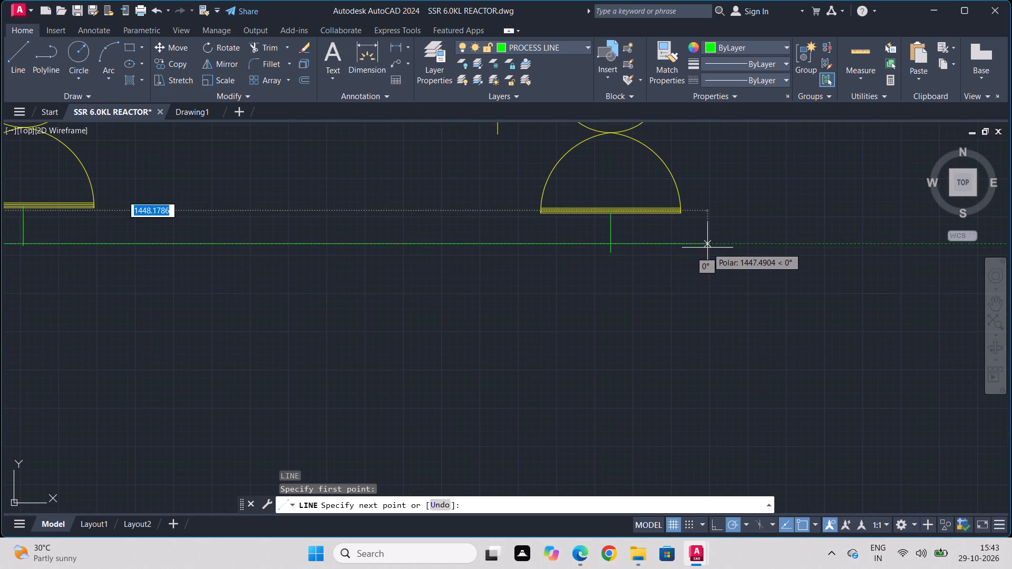
middle_drag(707, 248, 54, 256)
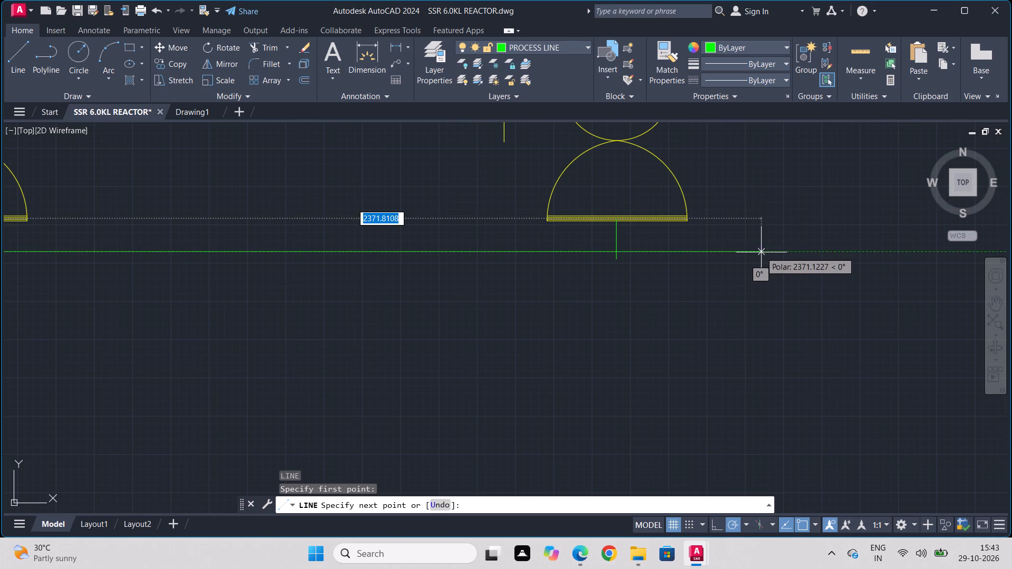
middle_drag(761, 252, 279, 270)
scroll(279, 270, down, 3)
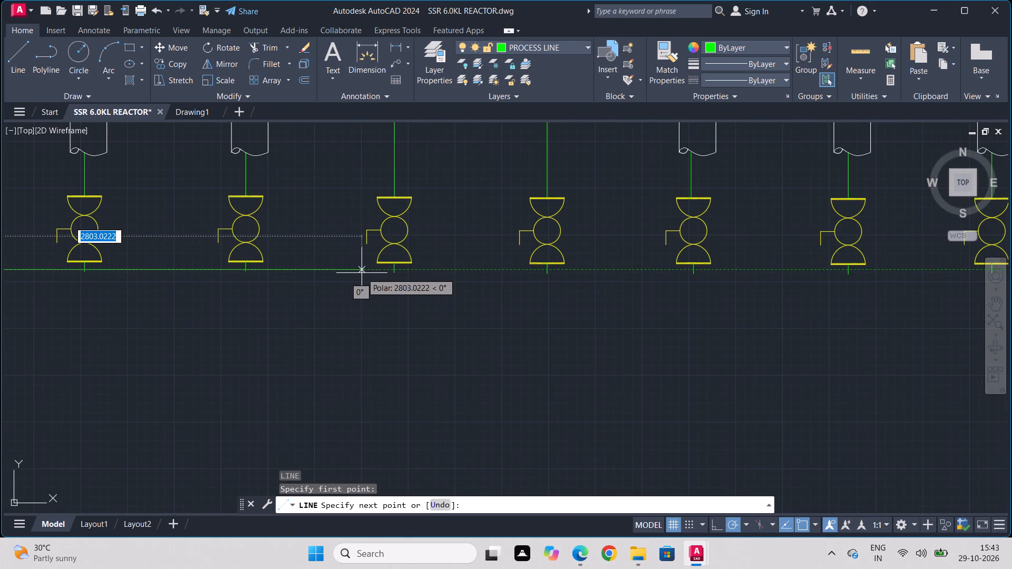
scroll(379, 282, down, 1)
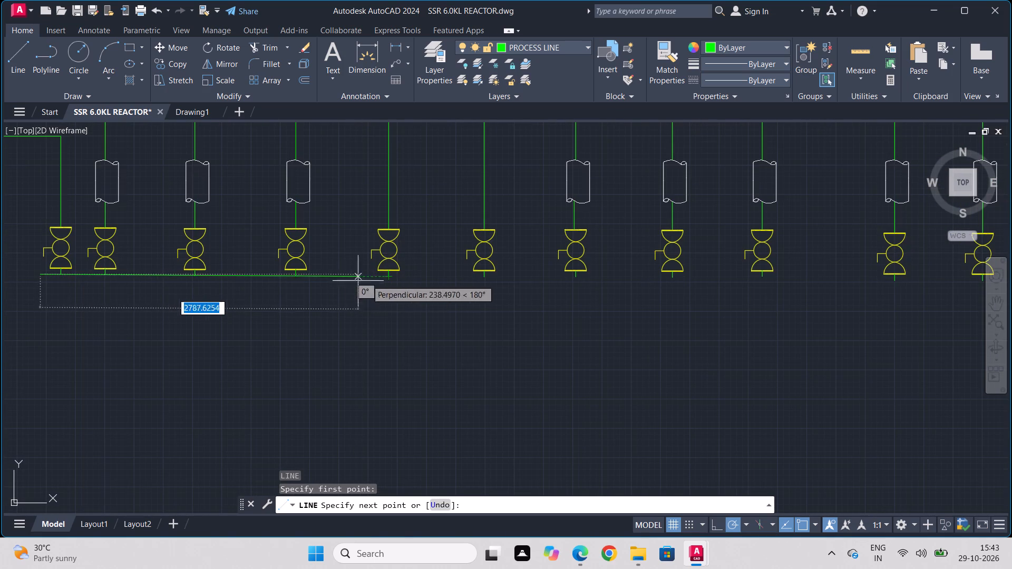
scroll(435, 273, up, 3)
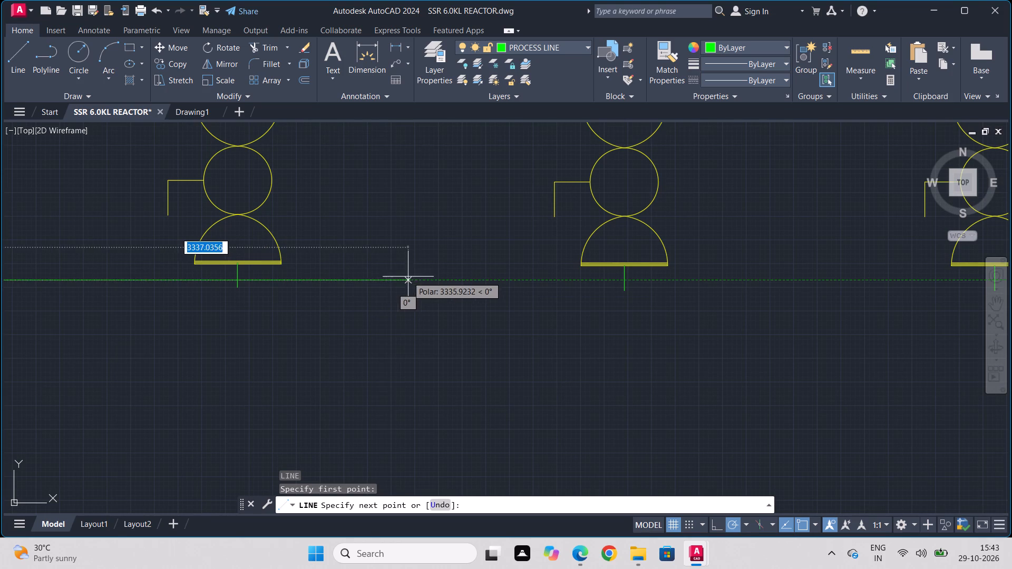
click(343, 283)
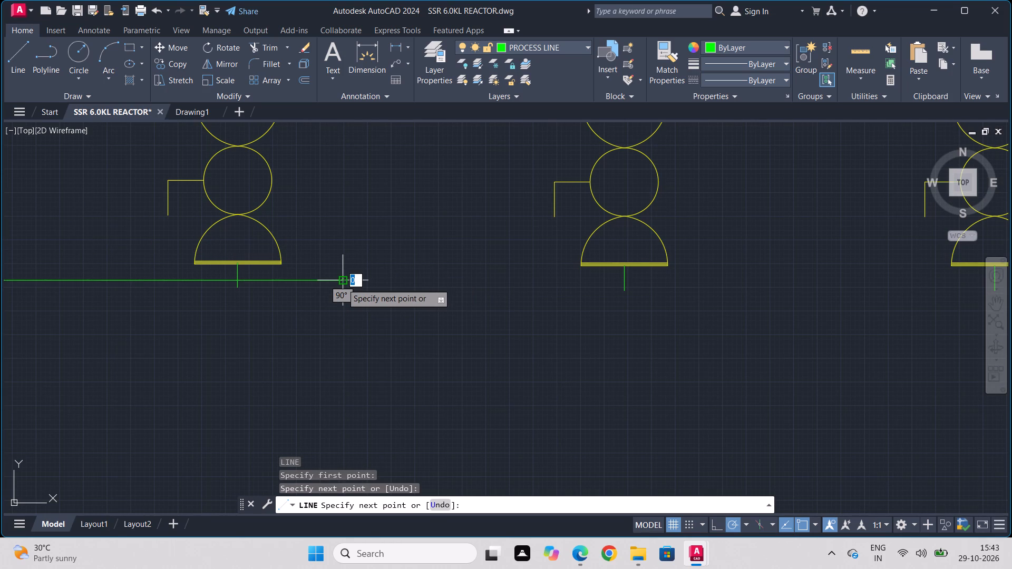
key(Escape)
Move the new header line slightly down so it meets the lower end of the third valve's outlet stub.
scroll(214, 326, down, 2)
middle_drag(149, 335, 589, 261)
middle_drag(358, 313, 459, 313)
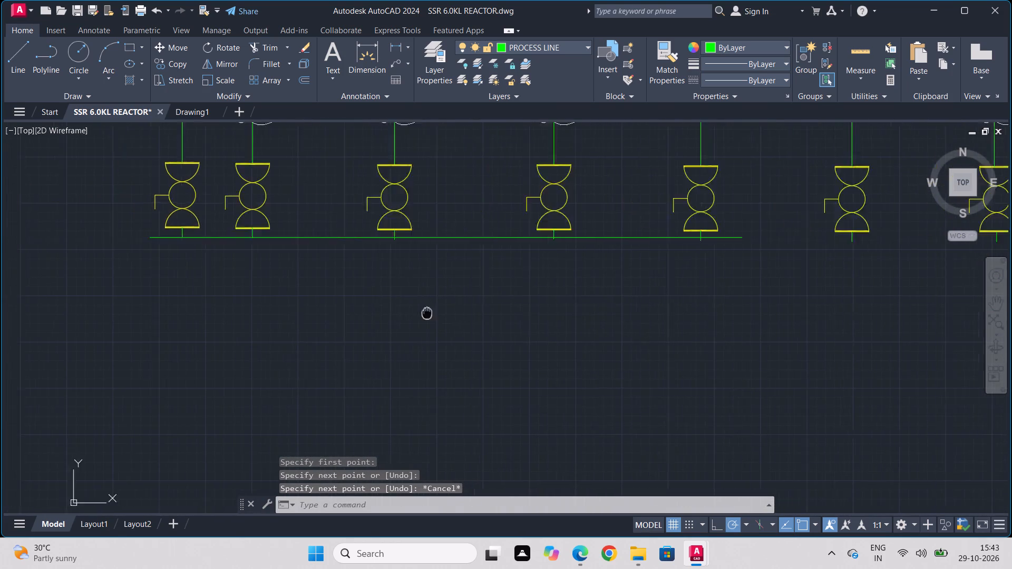
middle_drag(459, 313, 507, 305)
scroll(331, 261, up, 3)
scroll(297, 178, down, 2)
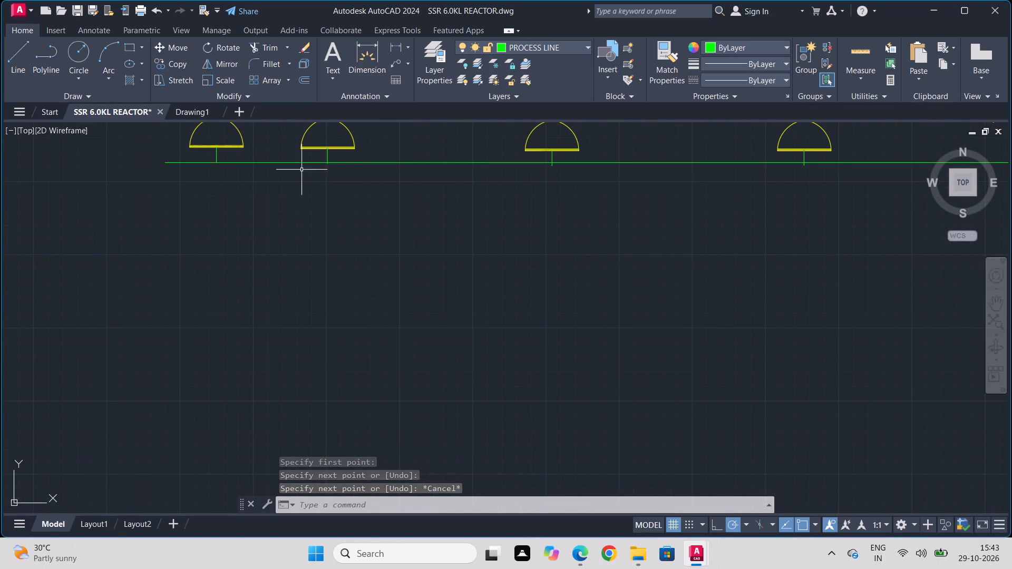
drag(282, 160, 277, 175)
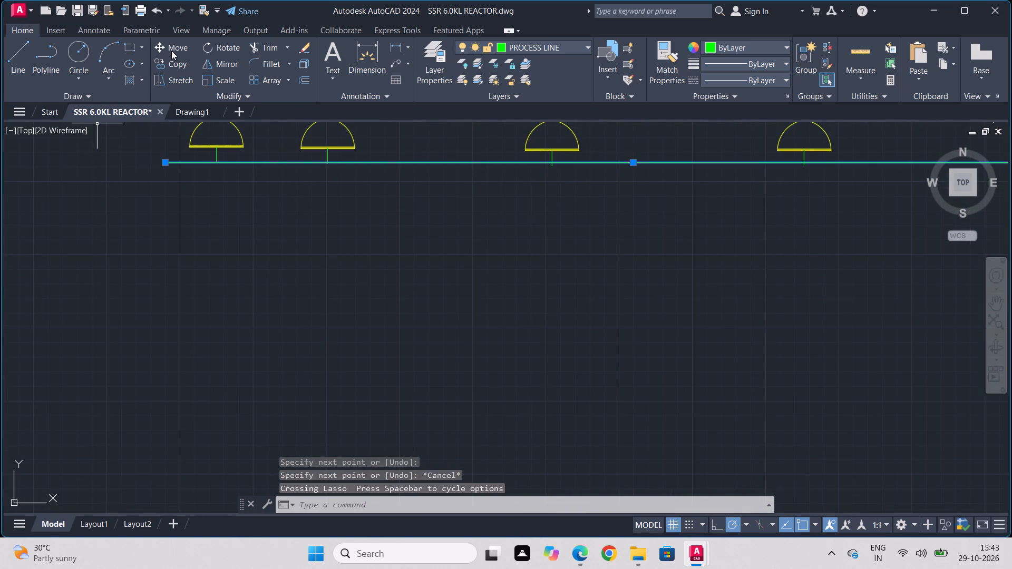
click(171, 50)
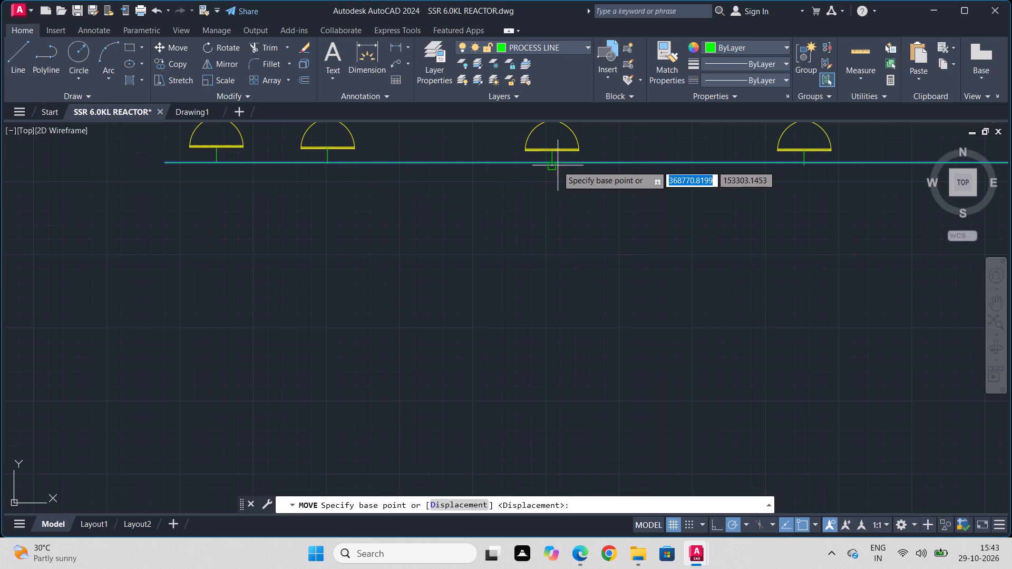
scroll(552, 162, up, 5)
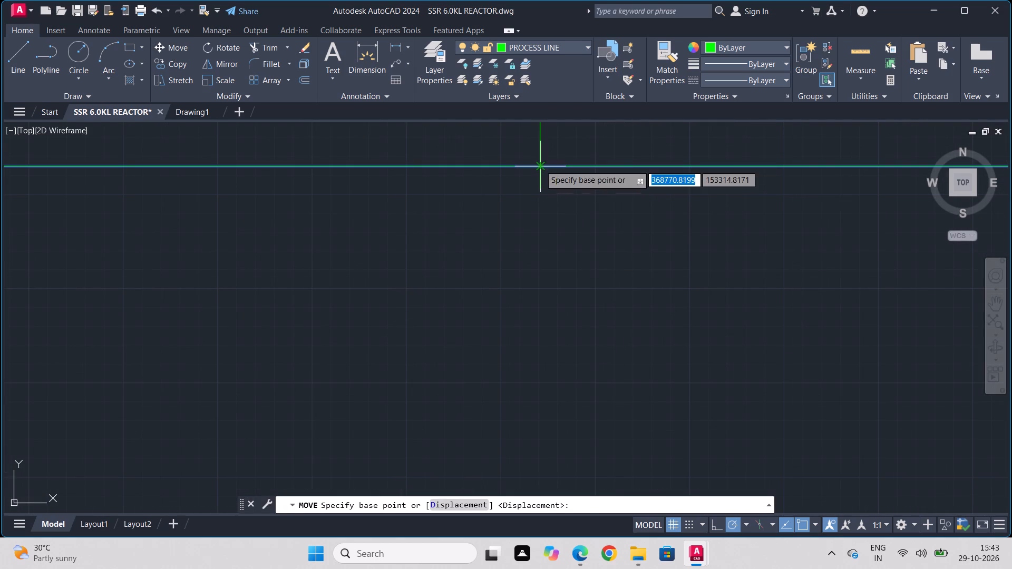
click(540, 165)
click(539, 184)
scroll(407, 285, down, 3)
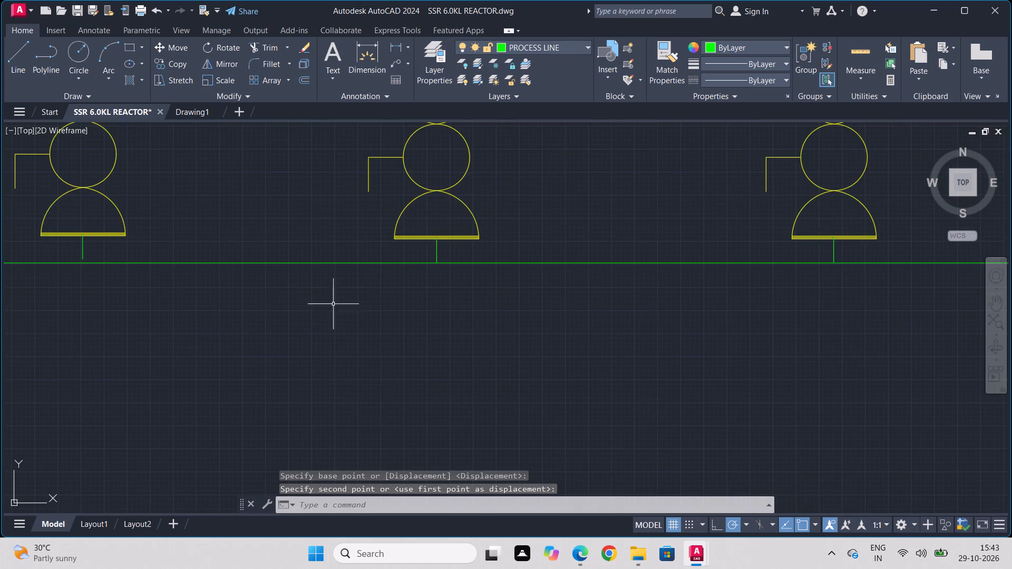
Stretch the outlet stub under the first valve down to the header line.
scroll(306, 318, down, 1)
middle_drag(335, 318, 591, 295)
scroll(309, 250, up, 4)
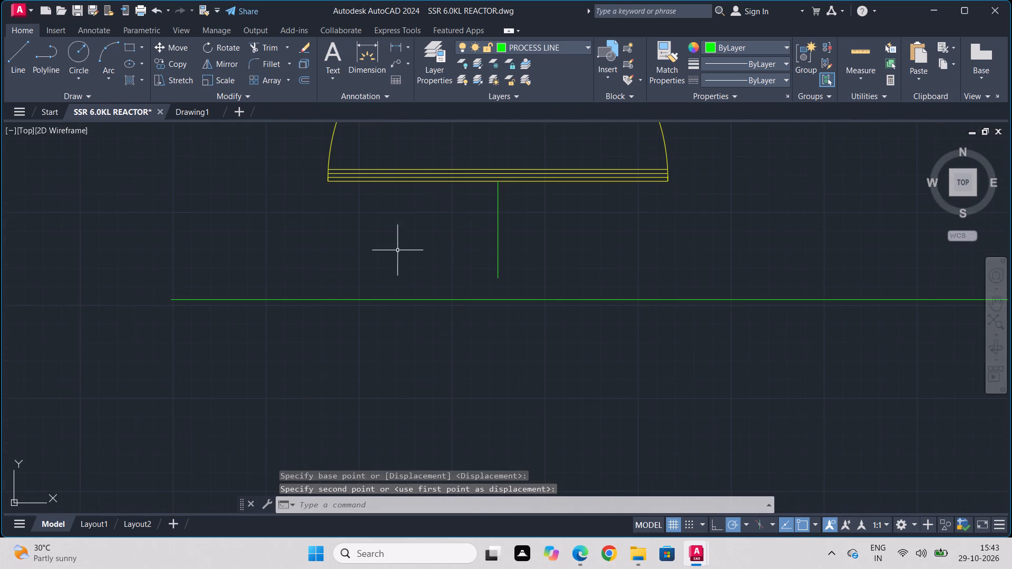
click(497, 241)
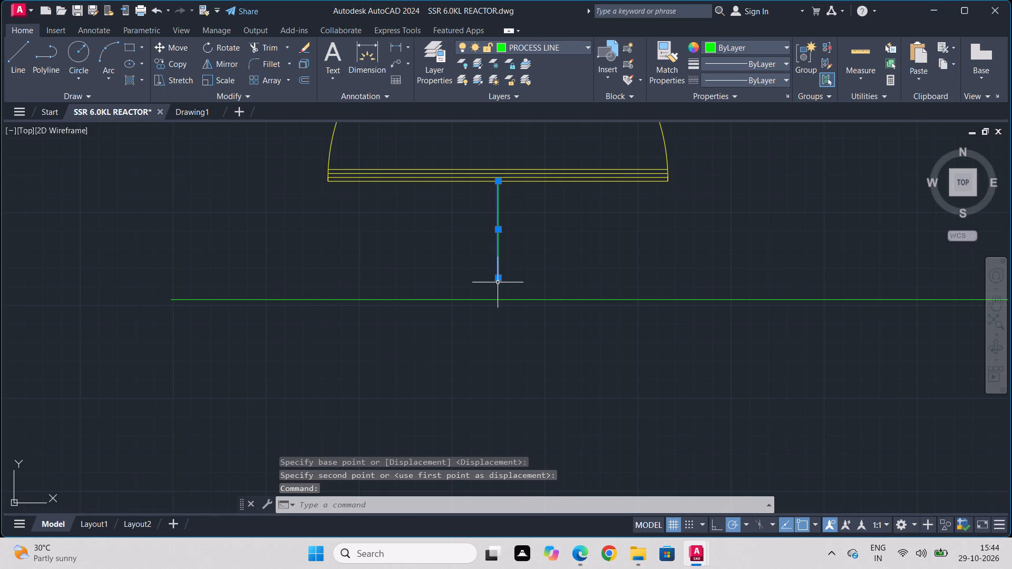
click(499, 278)
click(501, 303)
scroll(702, 317, down, 1)
key(Escape)
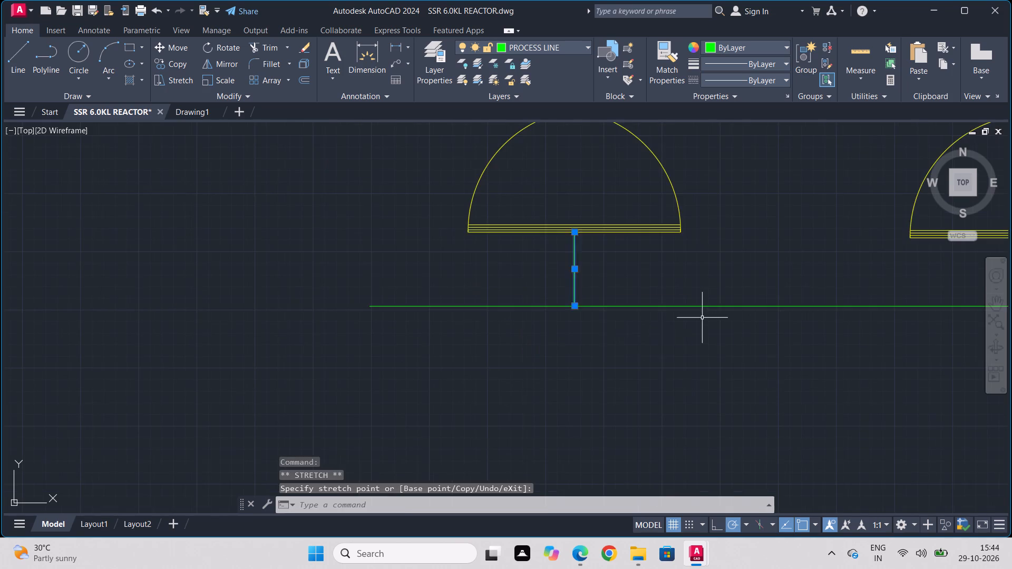
Stretch the outlet stub under the second valve down to the header line.
scroll(576, 349, down, 1)
middle_drag(639, 353, 218, 352)
scroll(404, 319, up, 2)
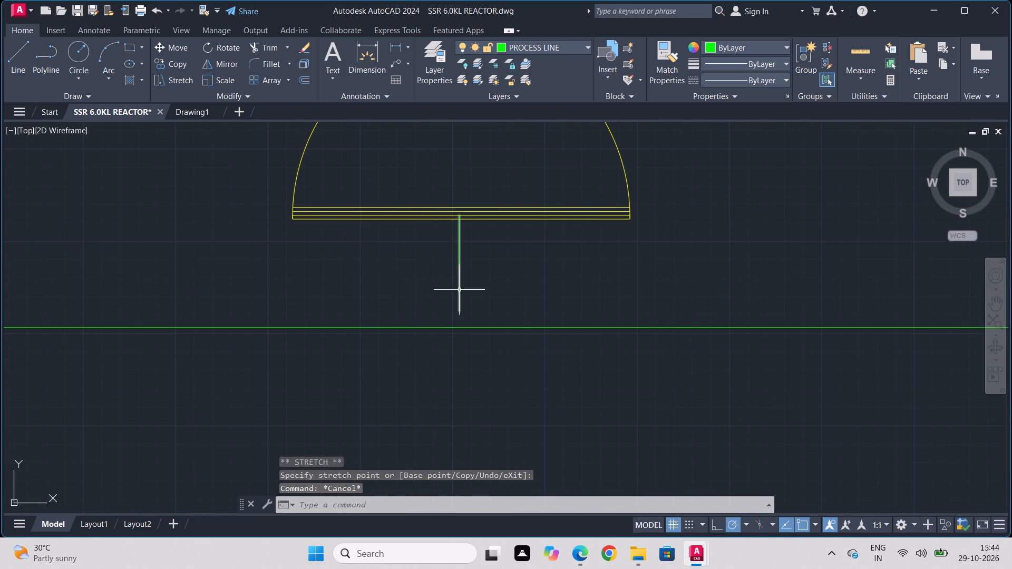
click(459, 287)
click(459, 313)
click(459, 330)
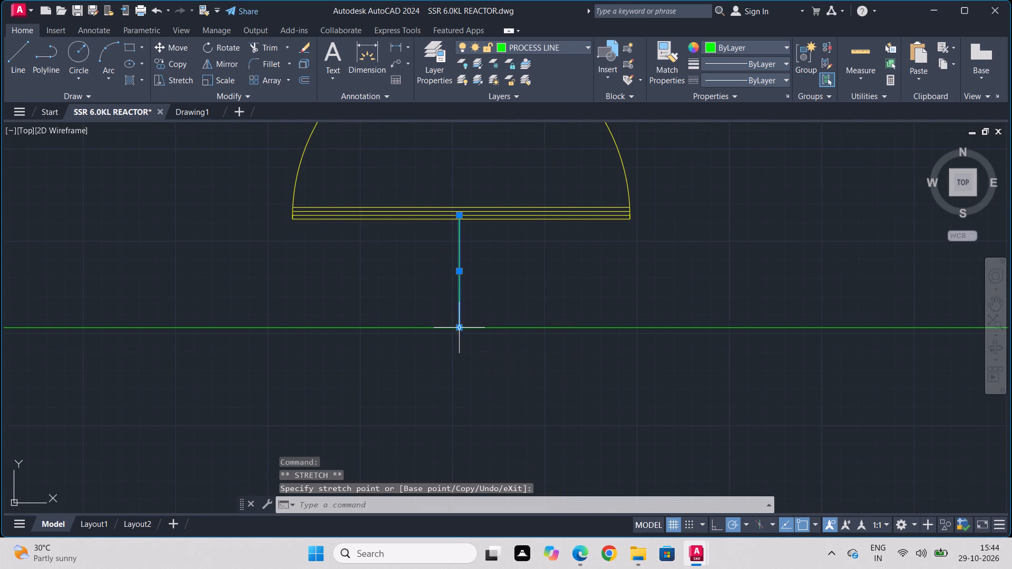
scroll(590, 367, down, 1)
key(Escape)
Draw a short vertical line across the header's right end, just past the fifth valve, as an end cap.
middle_drag(590, 367, 111, 271)
scroll(110, 271, down, 1)
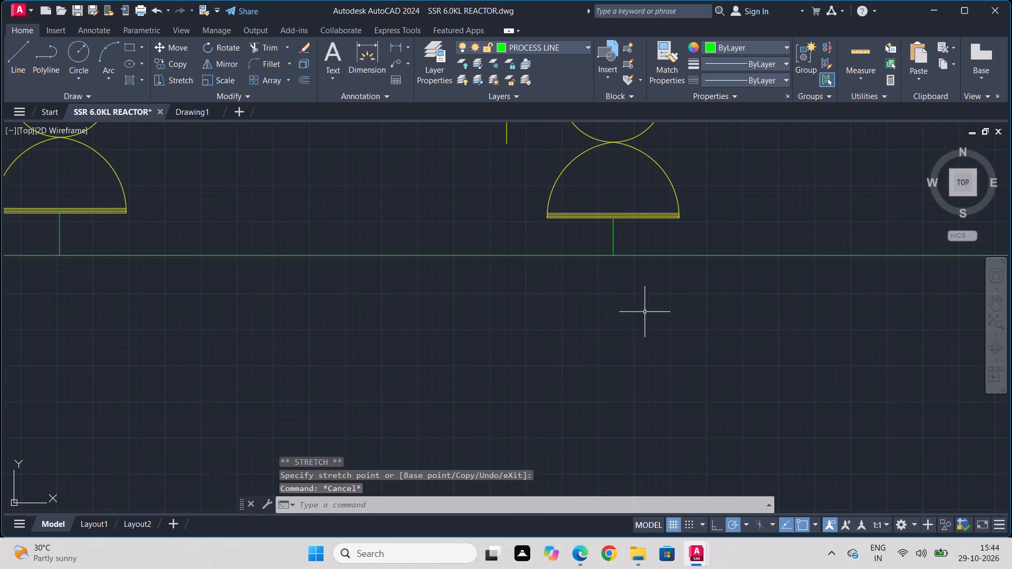
scroll(648, 311, down, 1)
middle_drag(650, 310, 217, 328)
scroll(226, 326, down, 2)
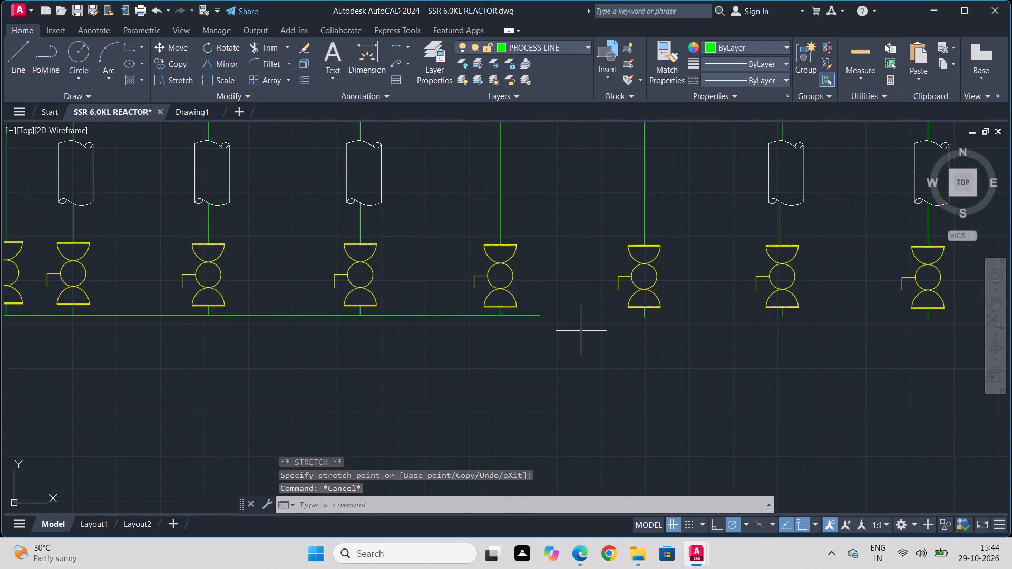
scroll(581, 331, down, 1)
key(l)
key(Return)
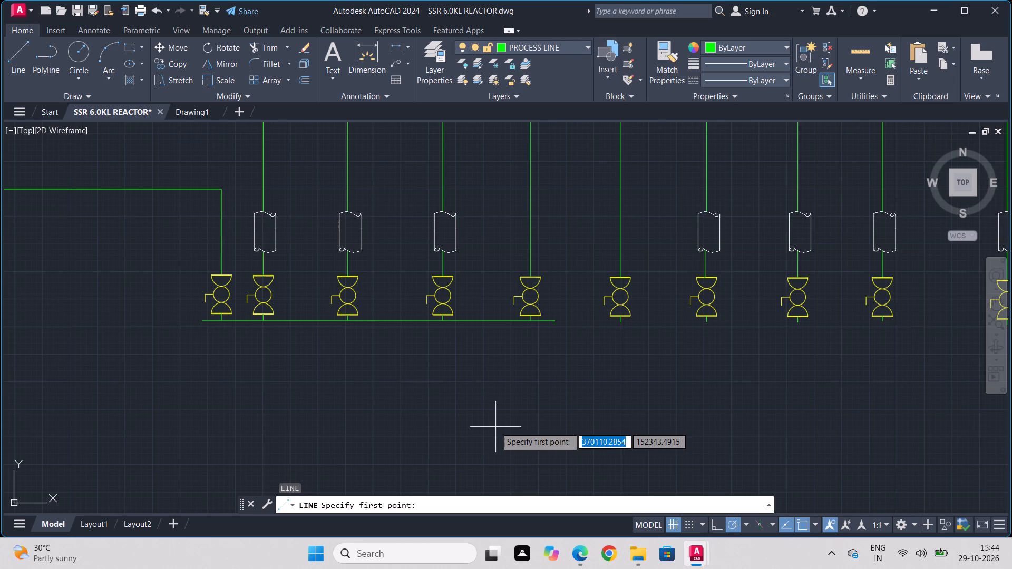
scroll(538, 335, up, 3)
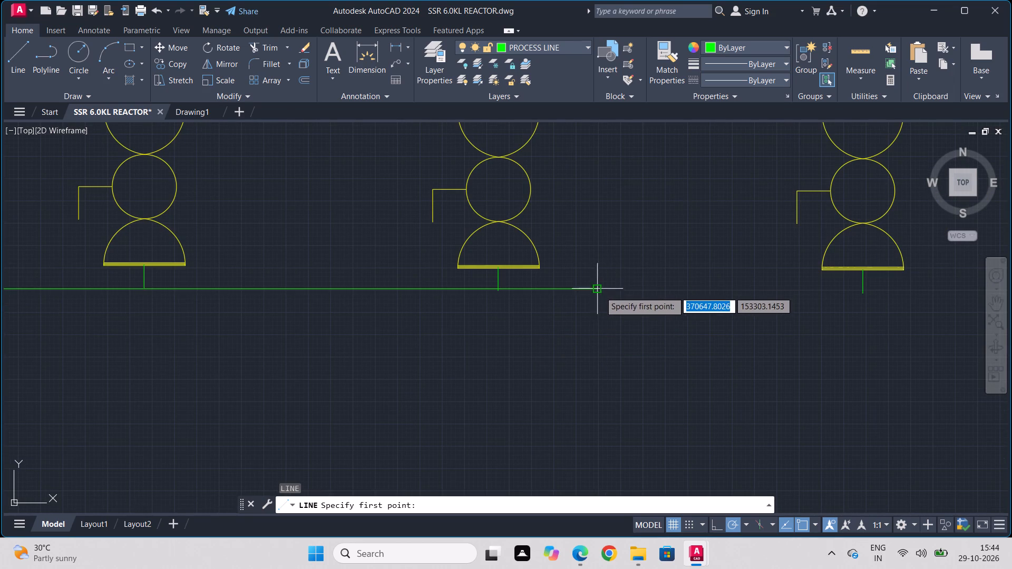
scroll(601, 276, up, 2)
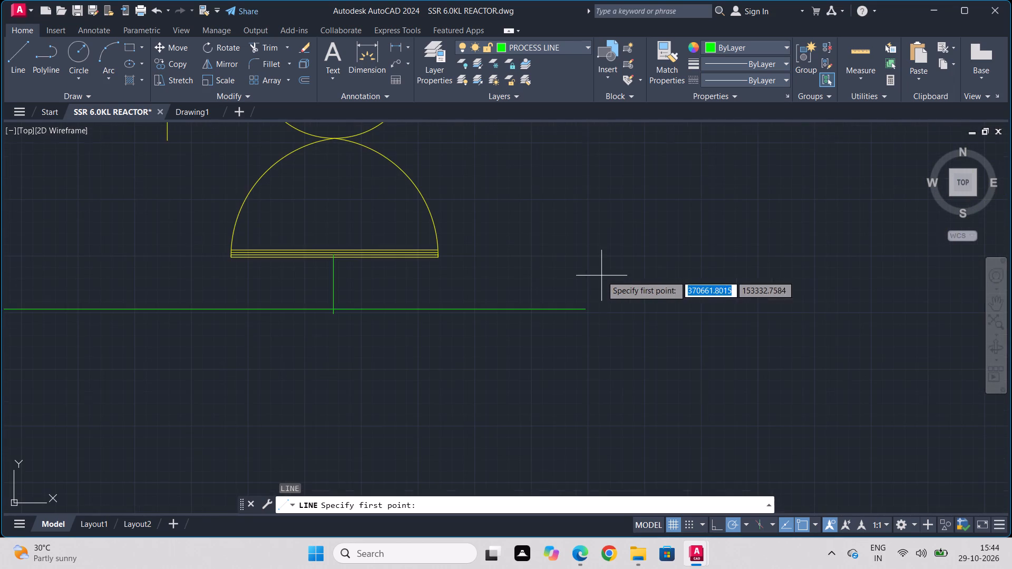
click(586, 274)
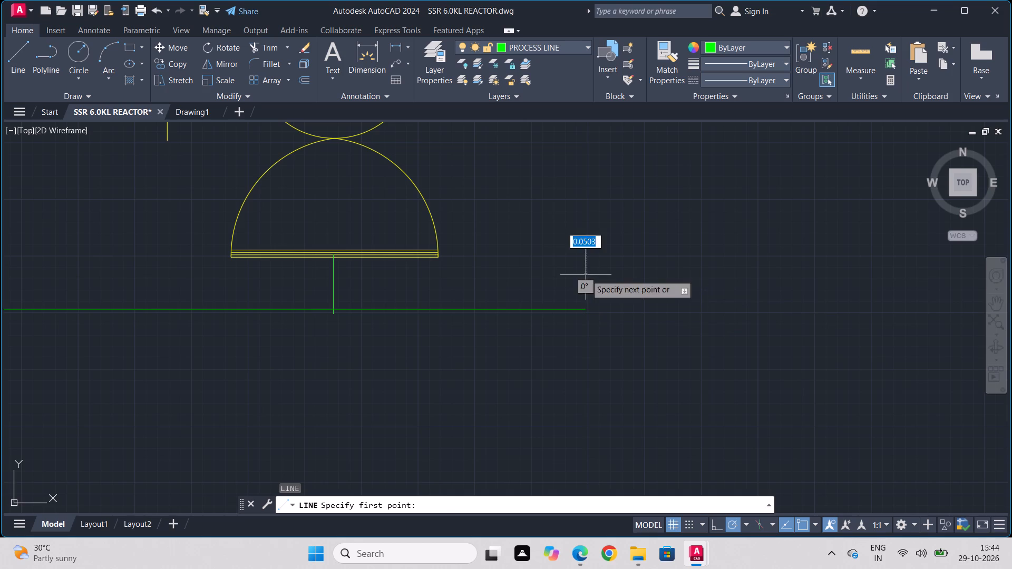
click(584, 335)
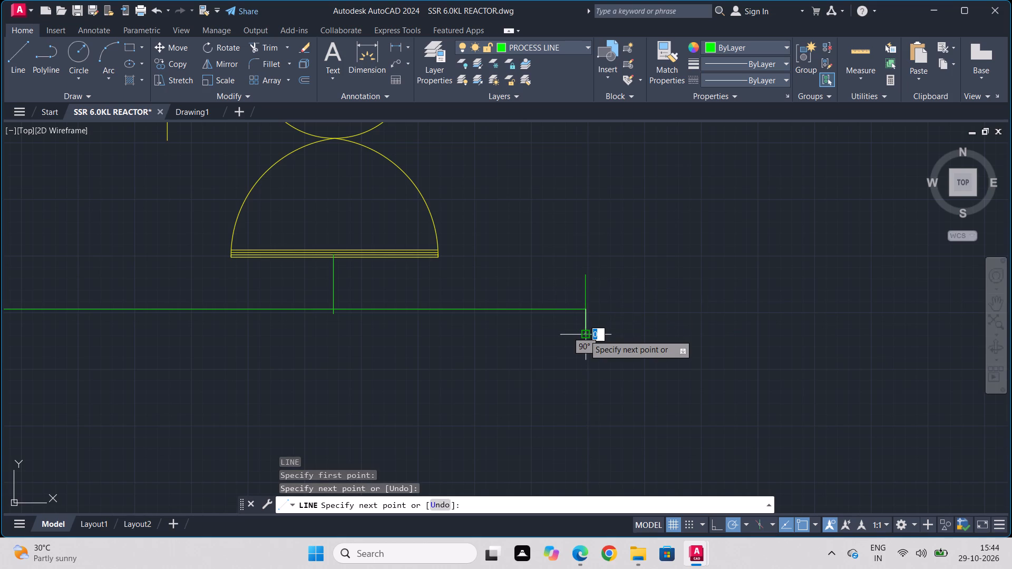
key(Escape)
Copy the end-cap line about 11.7 units to the right to make a double-line cap at the header's right end.
click(586, 301)
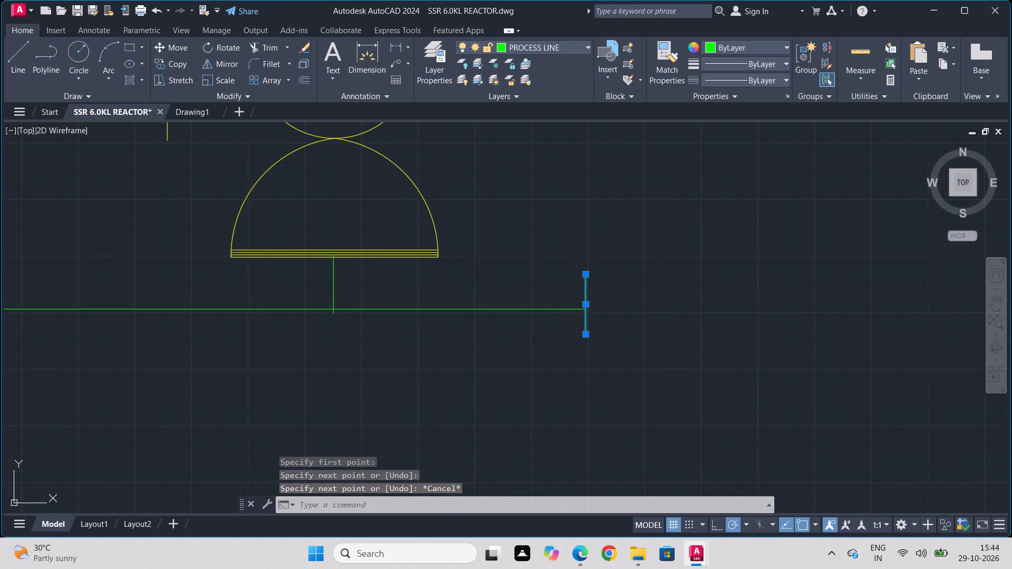
click(167, 66)
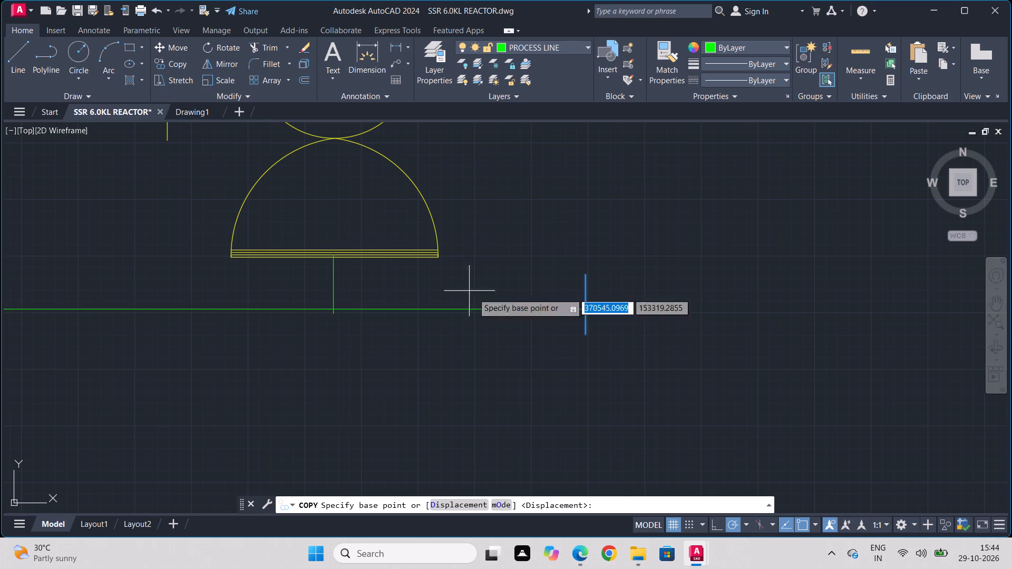
click(582, 308)
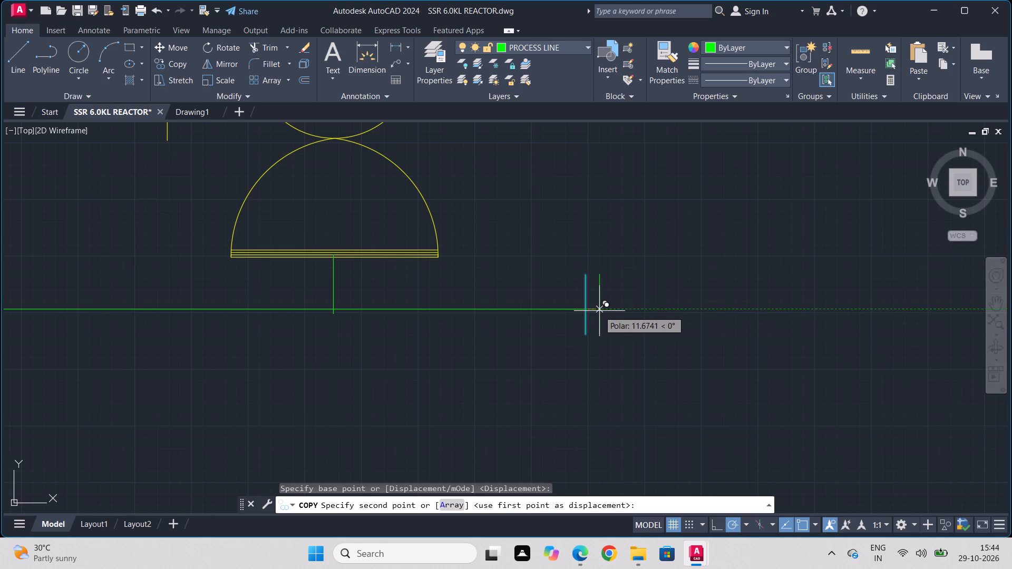
click(599, 311)
key(Escape)
Copy the pair of end-cap lines onto the header's left end, just before the first valve.
drag(613, 291, 604, 292)
click(579, 294)
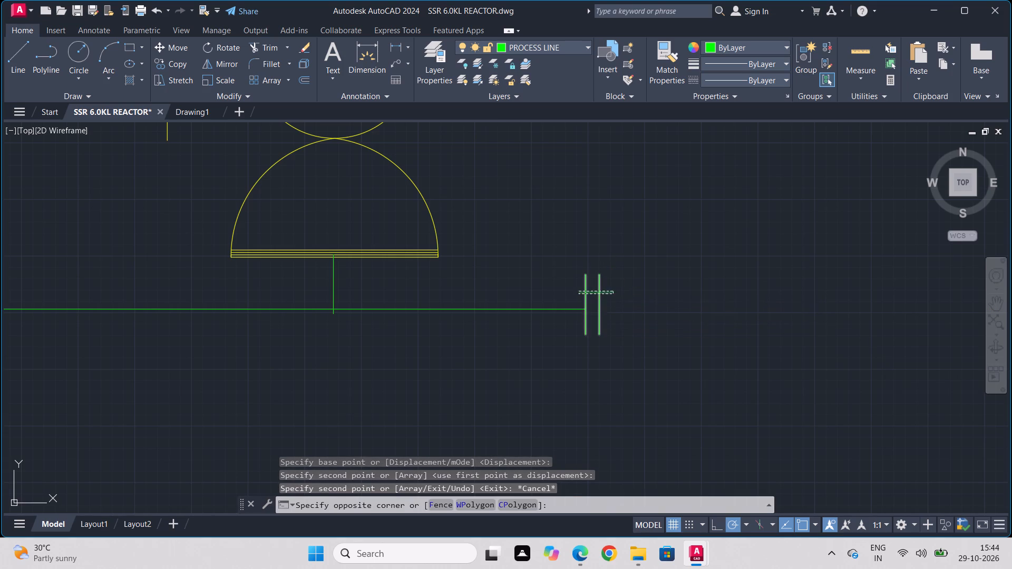
click(172, 62)
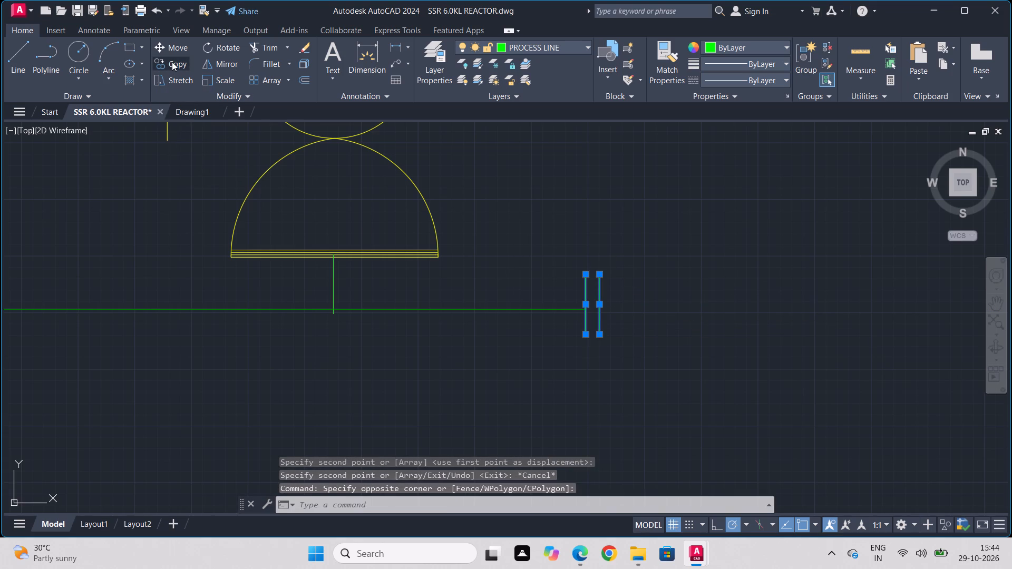
click(598, 309)
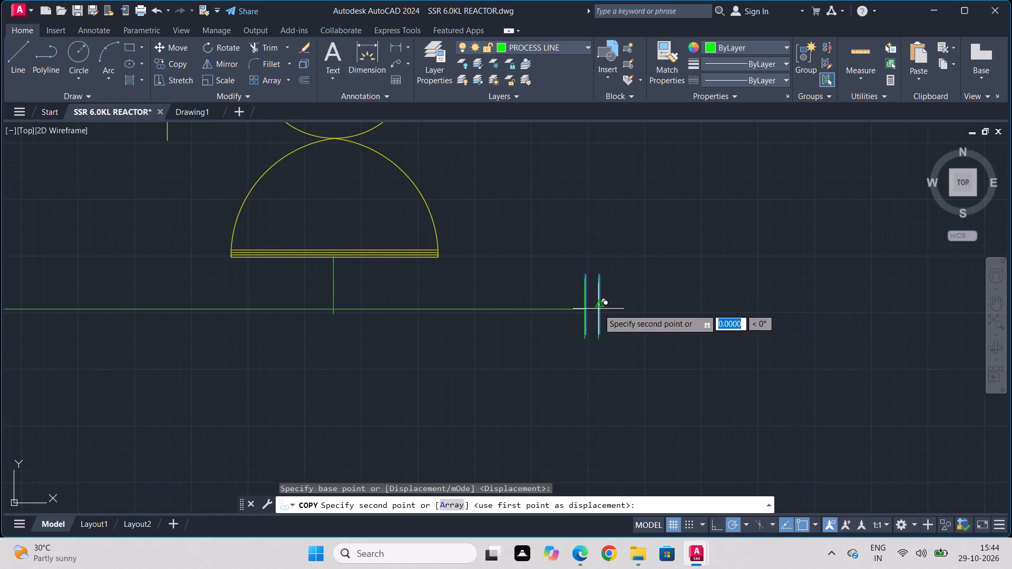
scroll(190, 345, down, 1)
middle_drag(128, 386, 675, 365)
scroll(694, 365, down, 2)
middle_drag(303, 396, 568, 384)
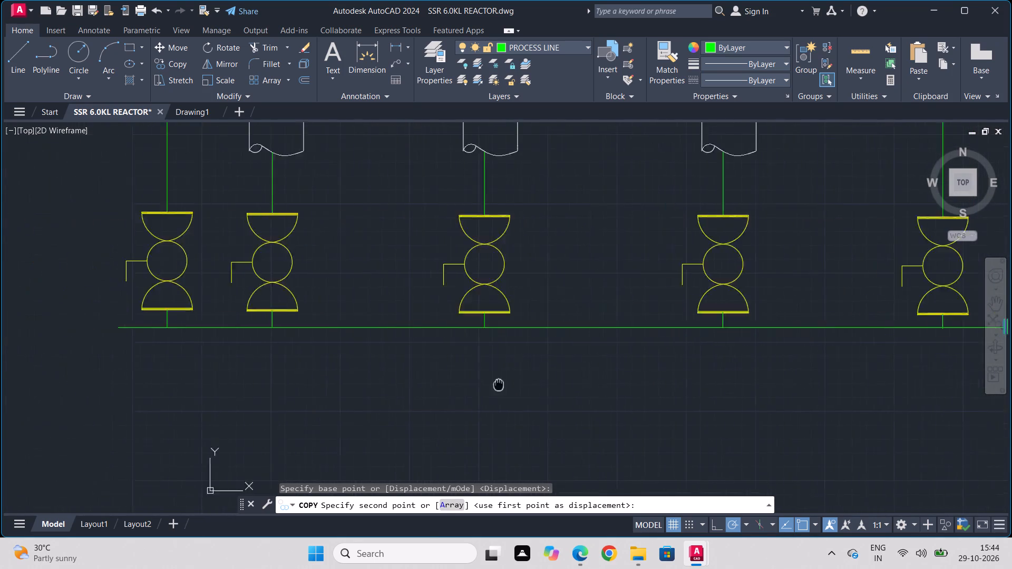
middle_drag(568, 384, 715, 385)
scroll(305, 333, up, 3)
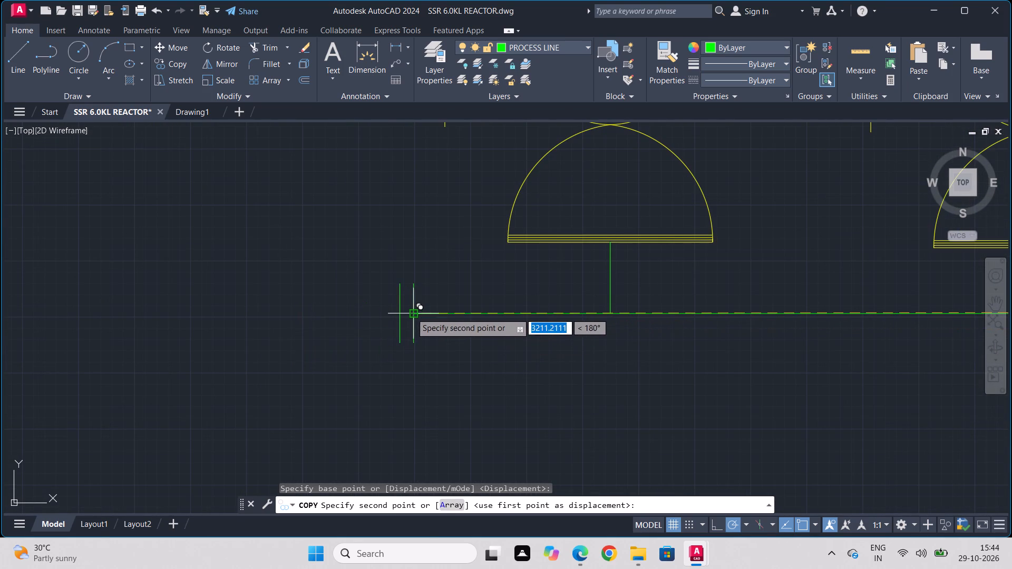
click(411, 313)
key(Escape)
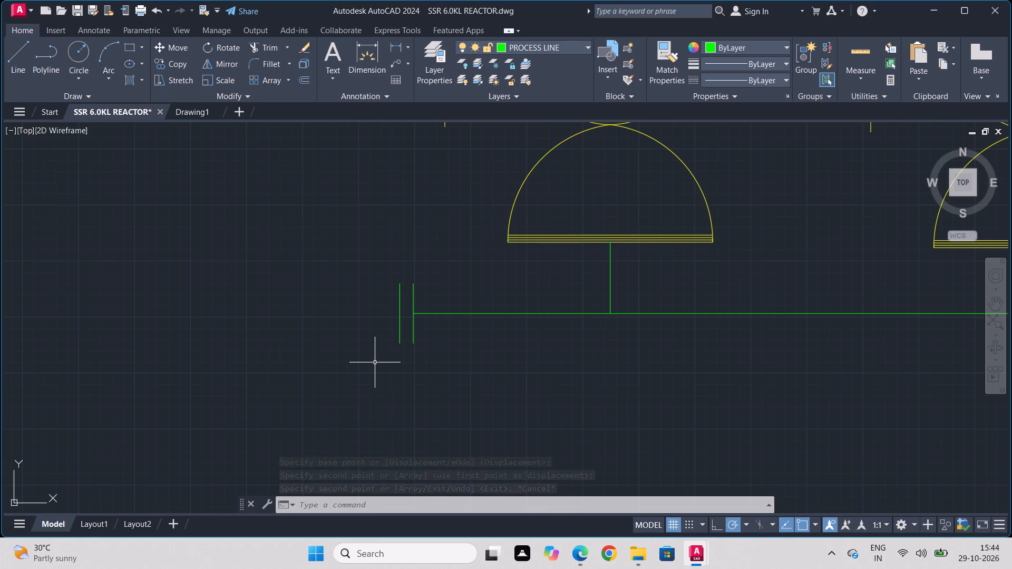
Copy the header line with both end-cap pairs about 3663.57 units to the right, under the next group of valves.
scroll(514, 370, down, 1)
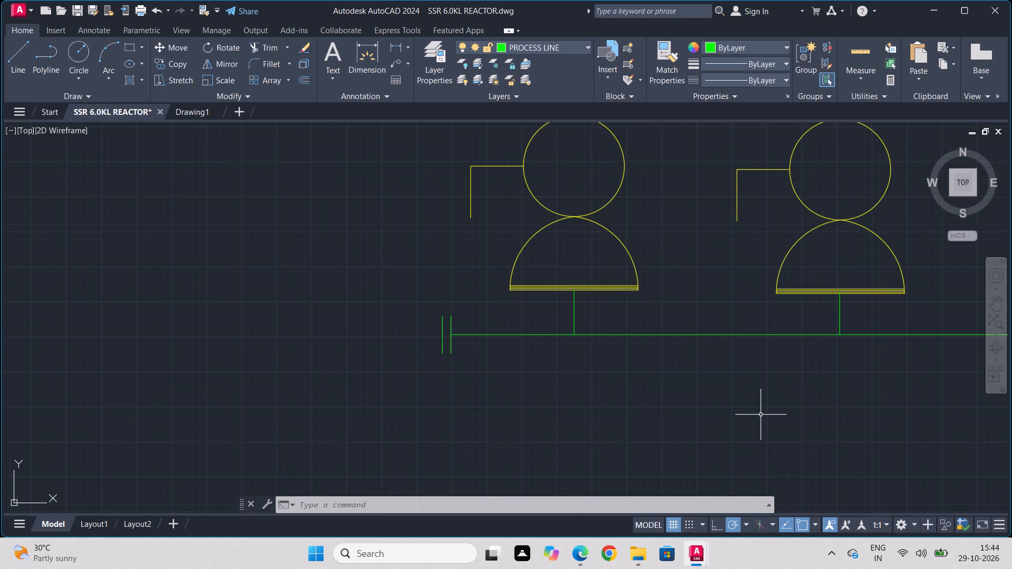
middle_drag(761, 415, 310, 401)
scroll(320, 406, down, 2)
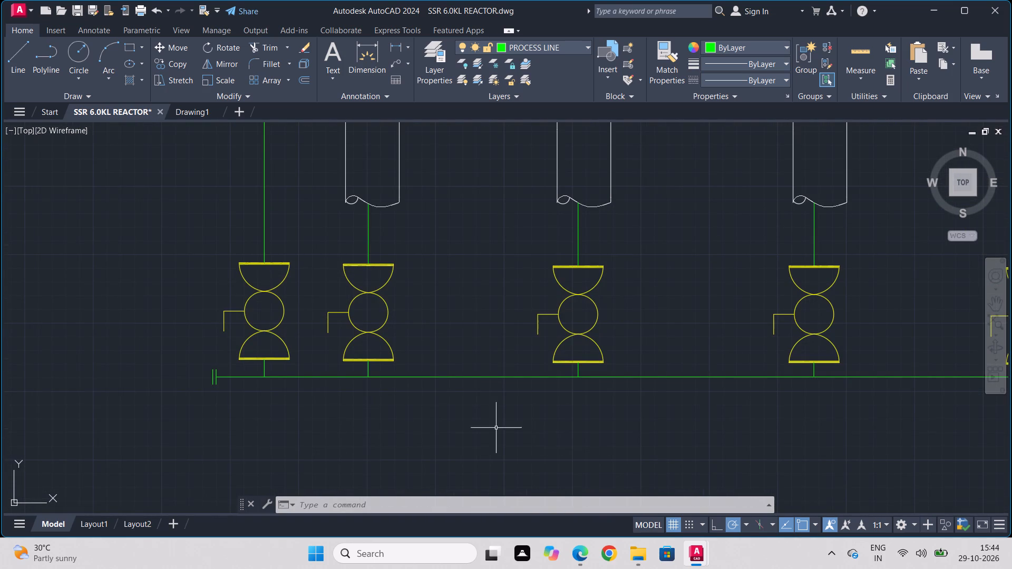
drag(677, 360, 674, 366)
click(632, 414)
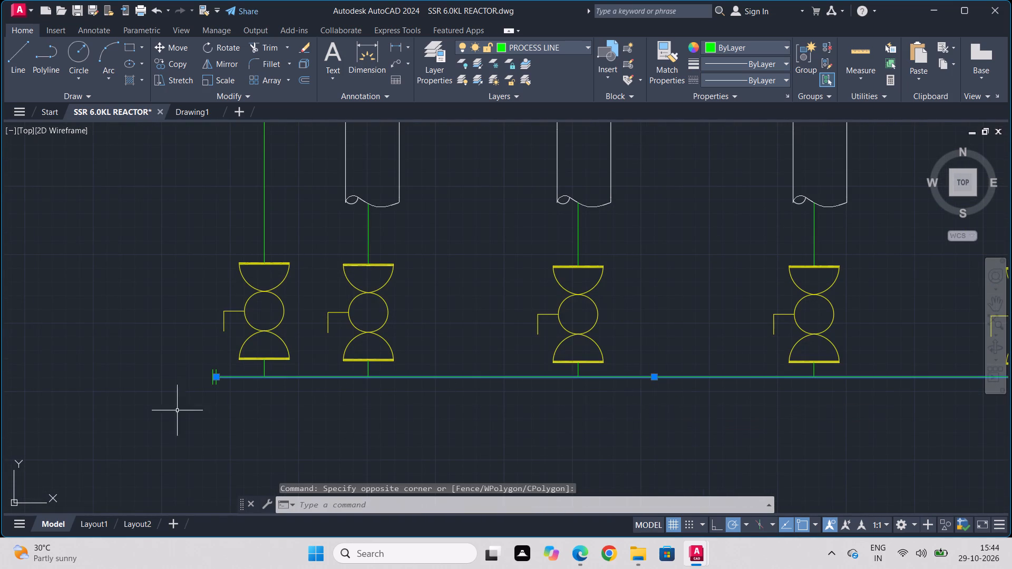
scroll(196, 392, up, 3)
scroll(196, 390, down, 1)
scroll(196, 390, up, 1)
drag(294, 304, 286, 304)
click(185, 360)
scroll(640, 406, down, 3)
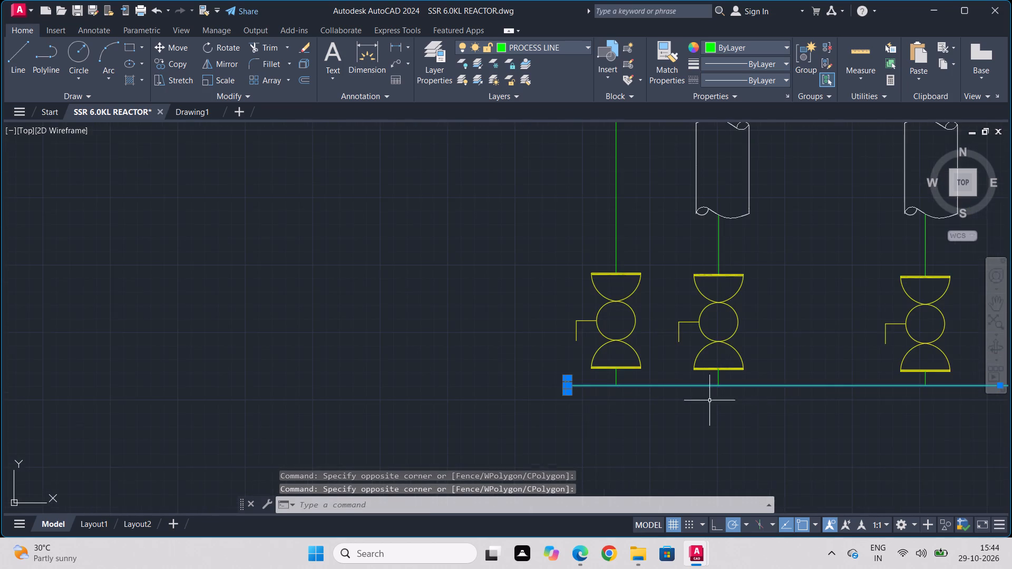
middle_drag(755, 397, 0, 394)
scroll(37, 394, down, 1)
scroll(361, 385, up, 4)
click(429, 362)
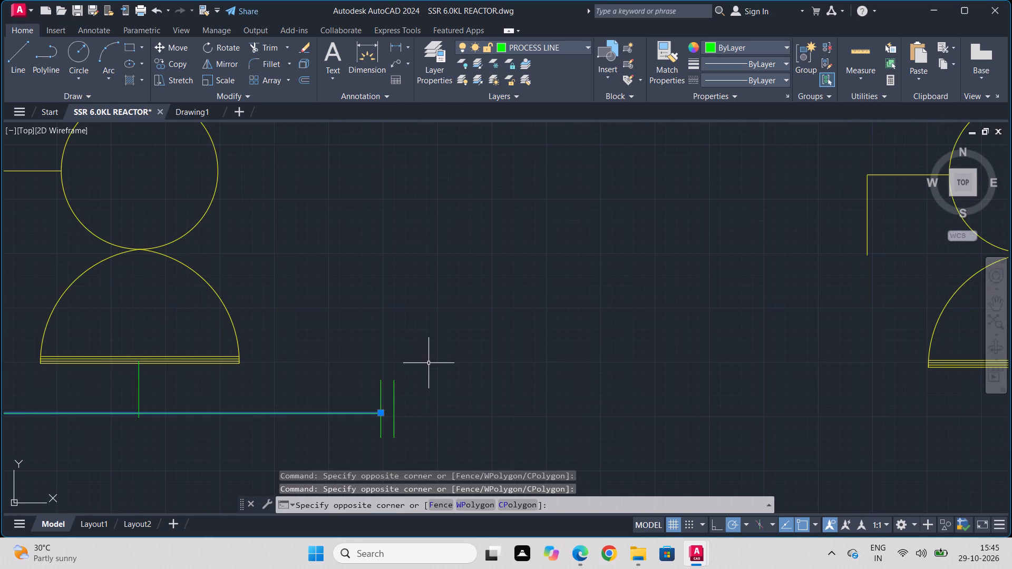
click(342, 407)
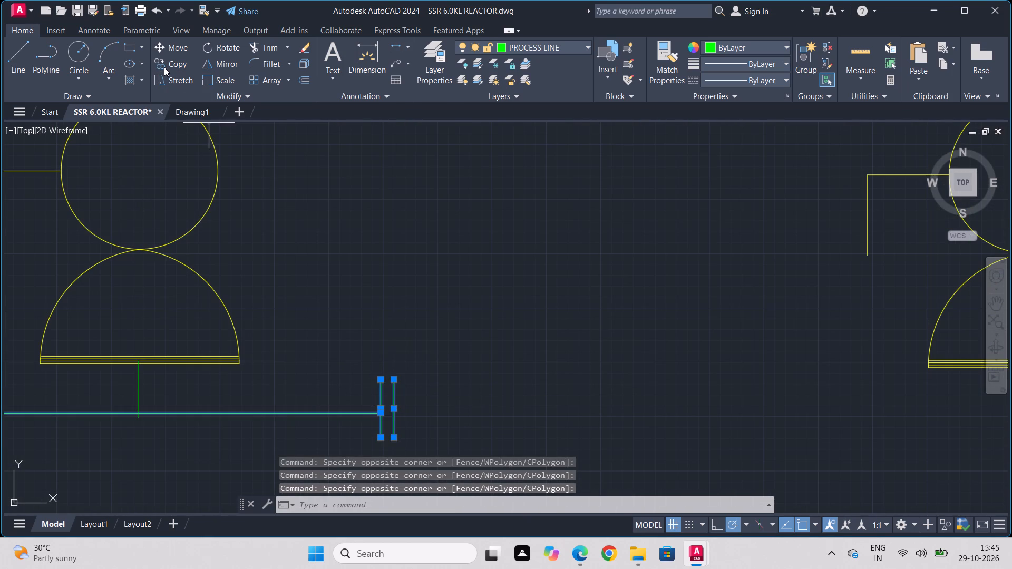
click(164, 67)
middle_drag(92, 395, 538, 362)
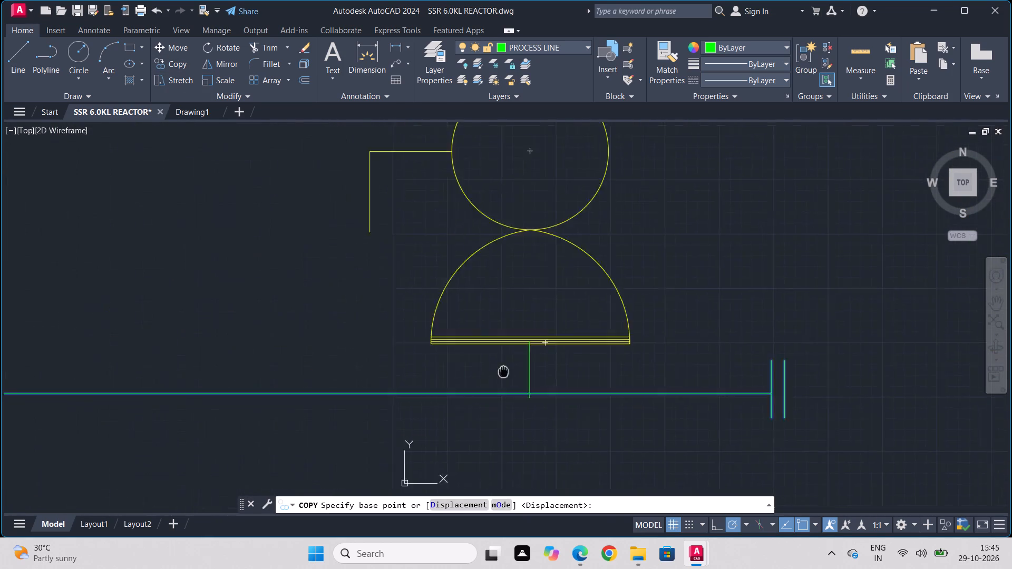
middle_drag(538, 362, 547, 358)
scroll(236, 389, down, 2)
middle_drag(130, 379, 568, 366)
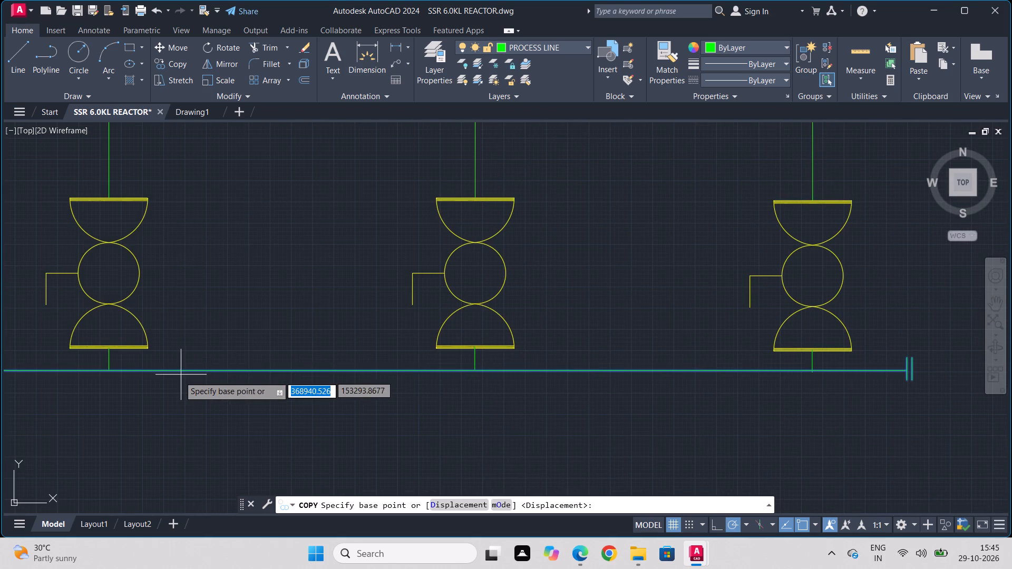
scroll(178, 376, down, 1)
middle_drag(58, 370, 151, 365)
scroll(58, 370, down, 1)
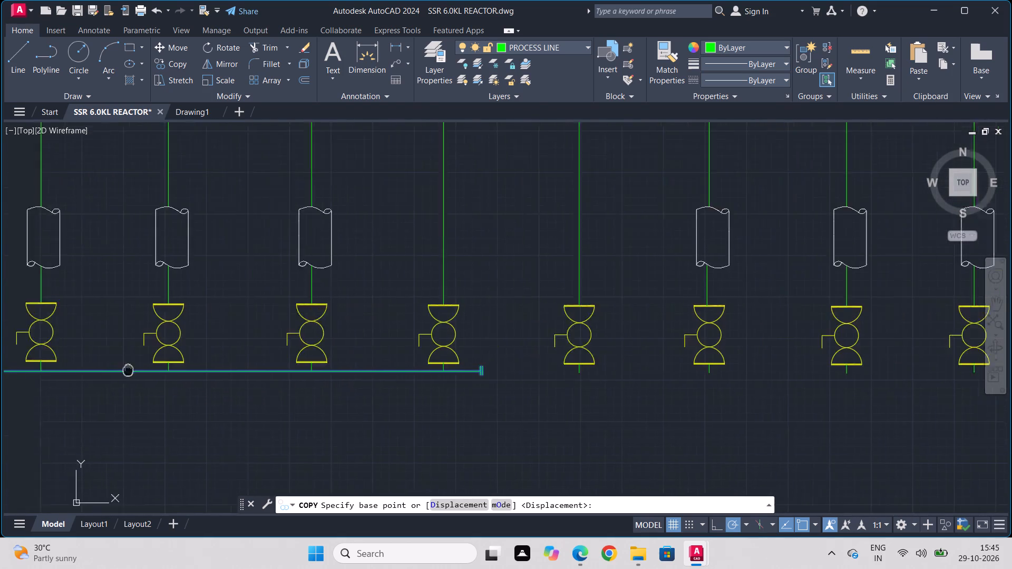
middle_drag(151, 365, 323, 342)
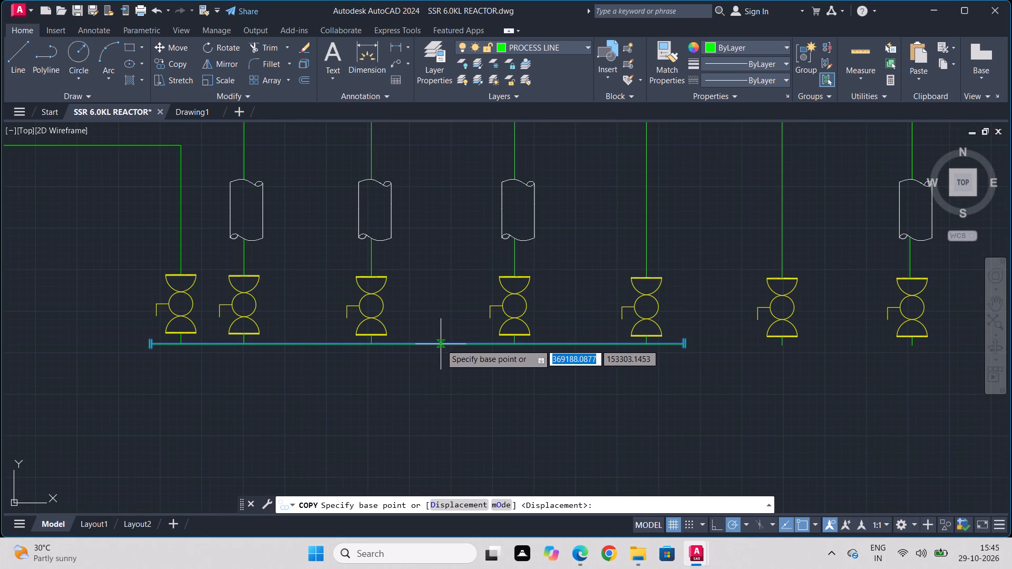
click(441, 344)
scroll(667, 403, down, 1)
middle_drag(621, 420, 64, 409)
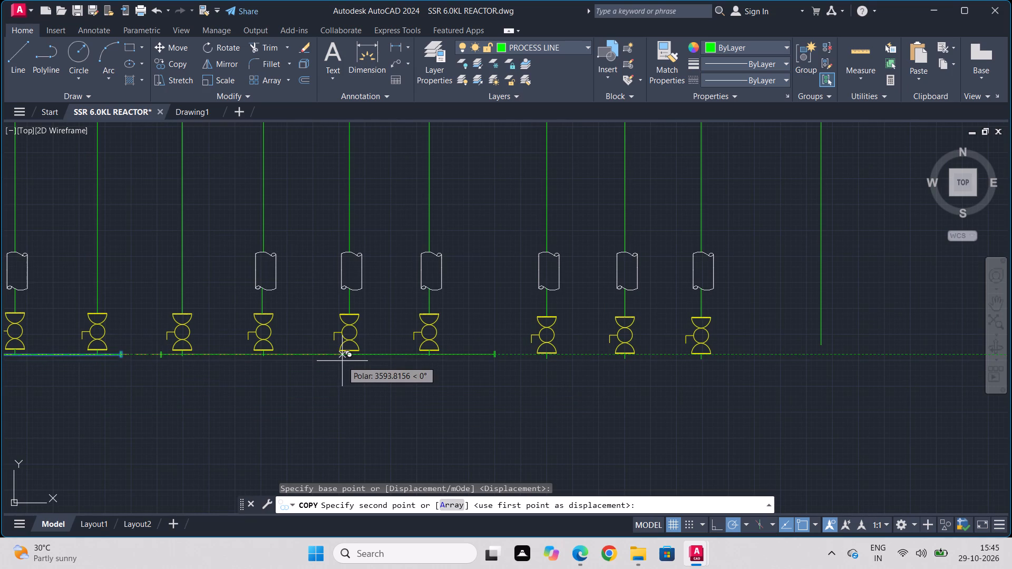
scroll(342, 361, up, 2)
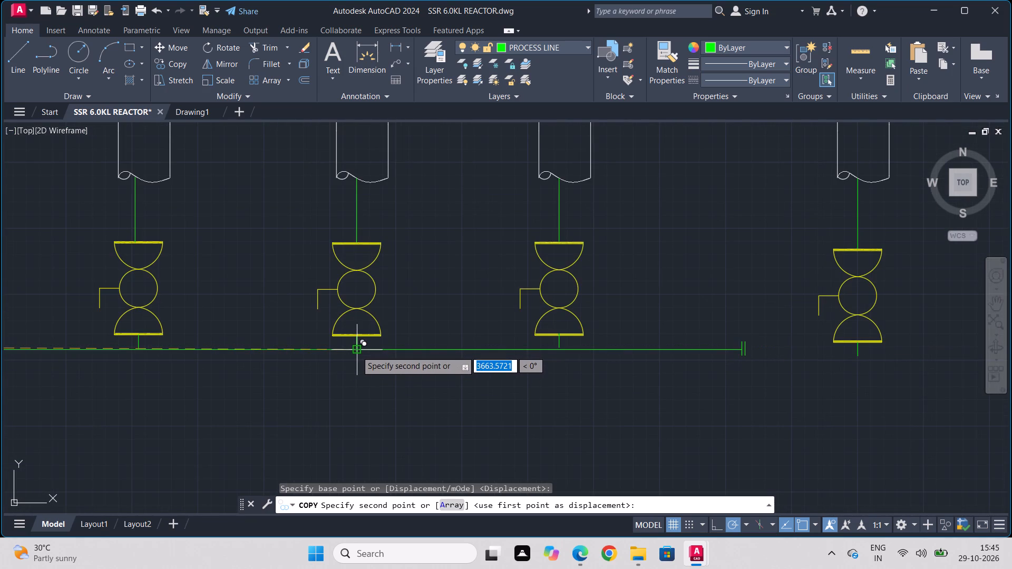
click(356, 351)
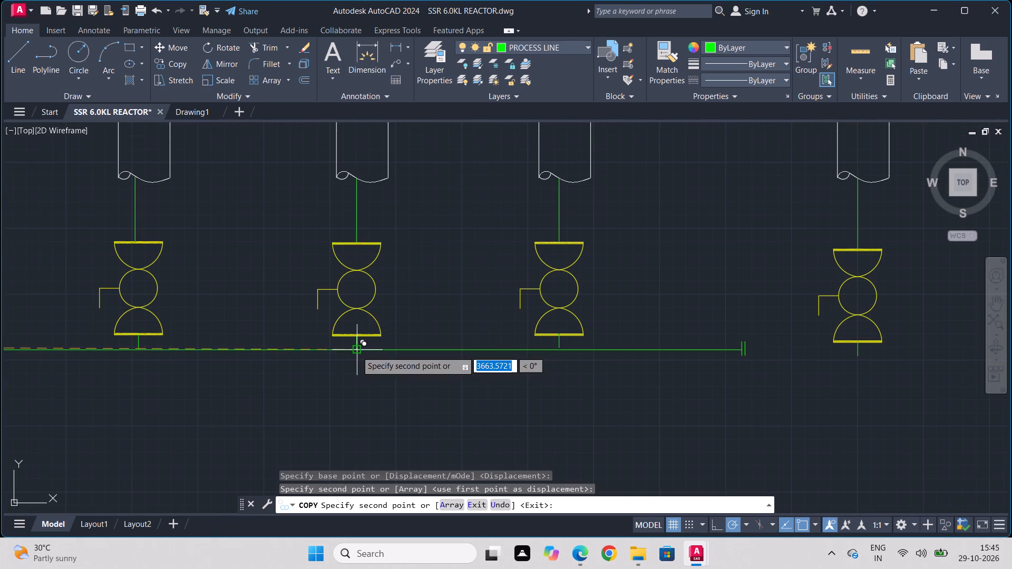
key(Escape)
Copy the end-cap pair from the second header's right end into the empty space just below it.
scroll(407, 401, down, 4)
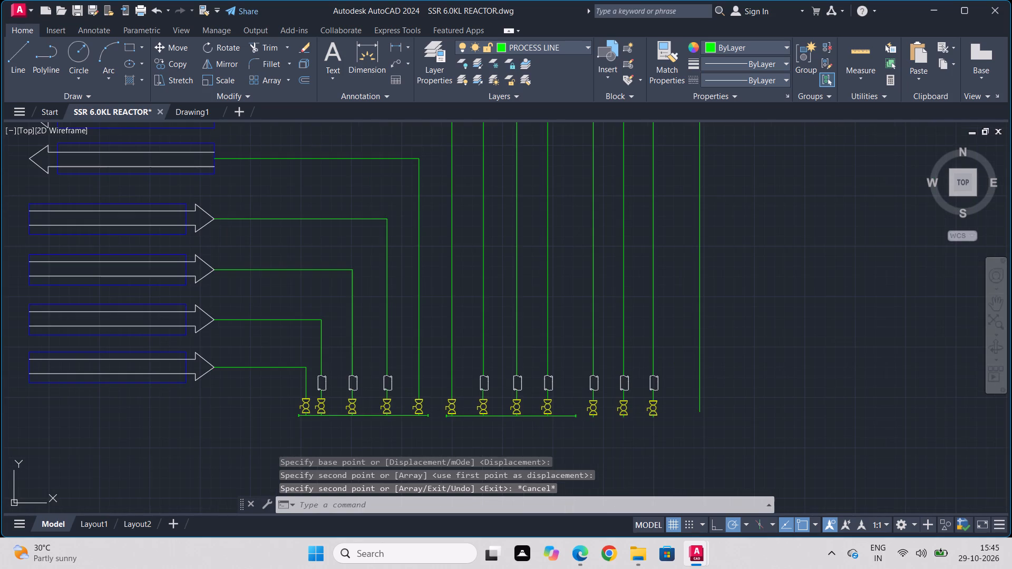
scroll(556, 429, up, 4)
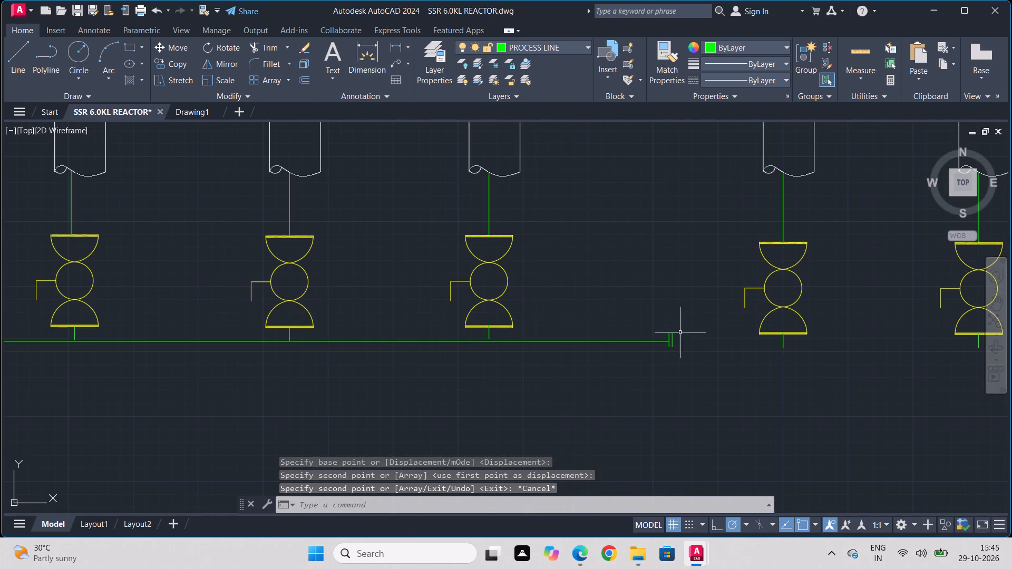
click(683, 332)
click(668, 338)
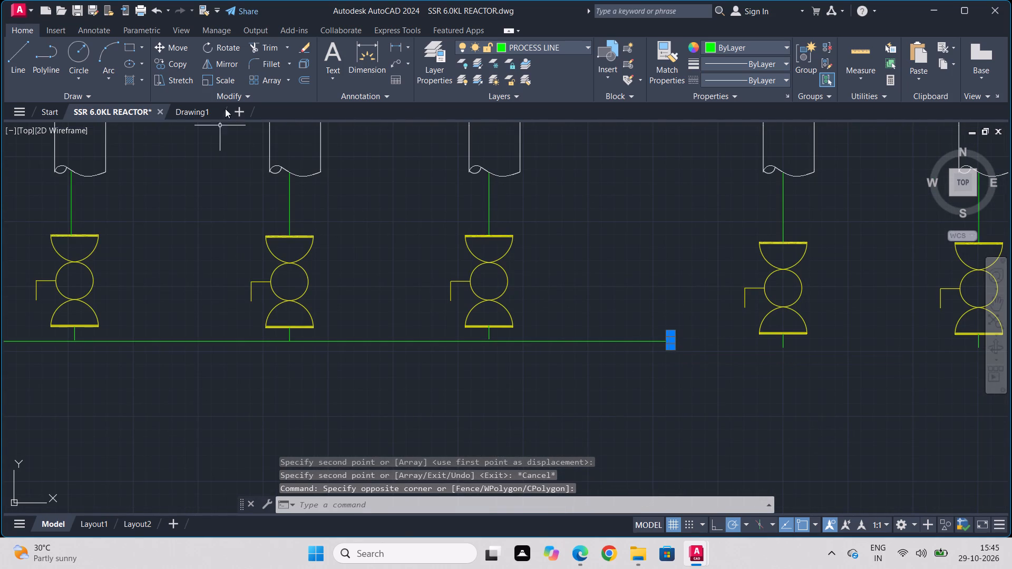
click(169, 60)
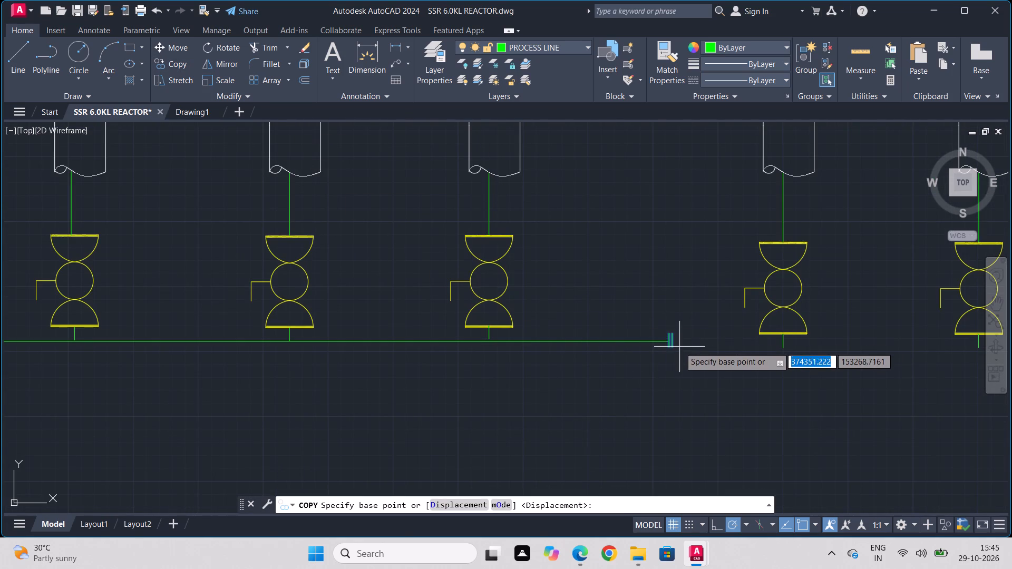
click(674, 338)
click(692, 425)
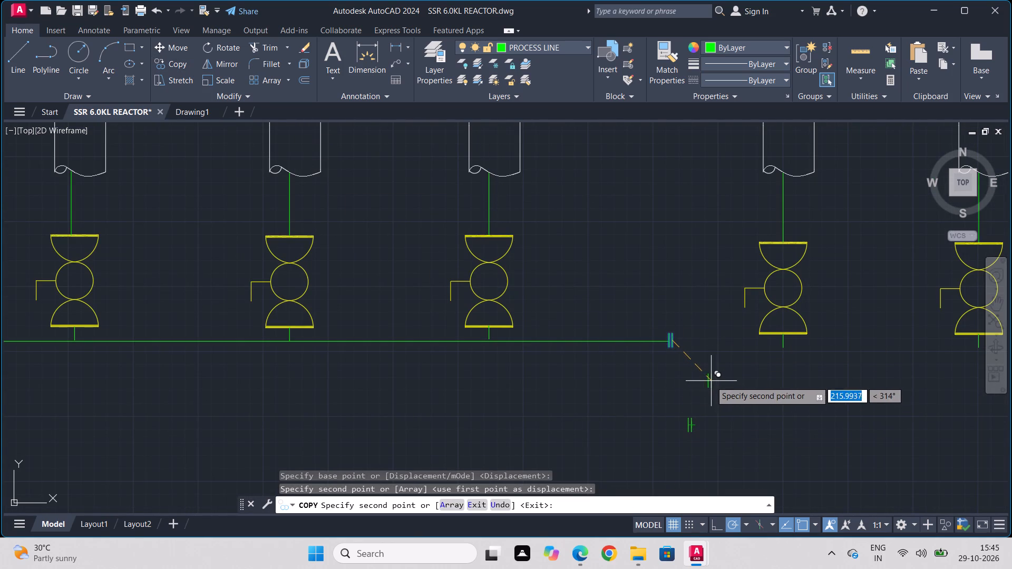
key(Escape)
Delete the original end-cap pair at the second header's right end.
click(688, 323)
click(667, 336)
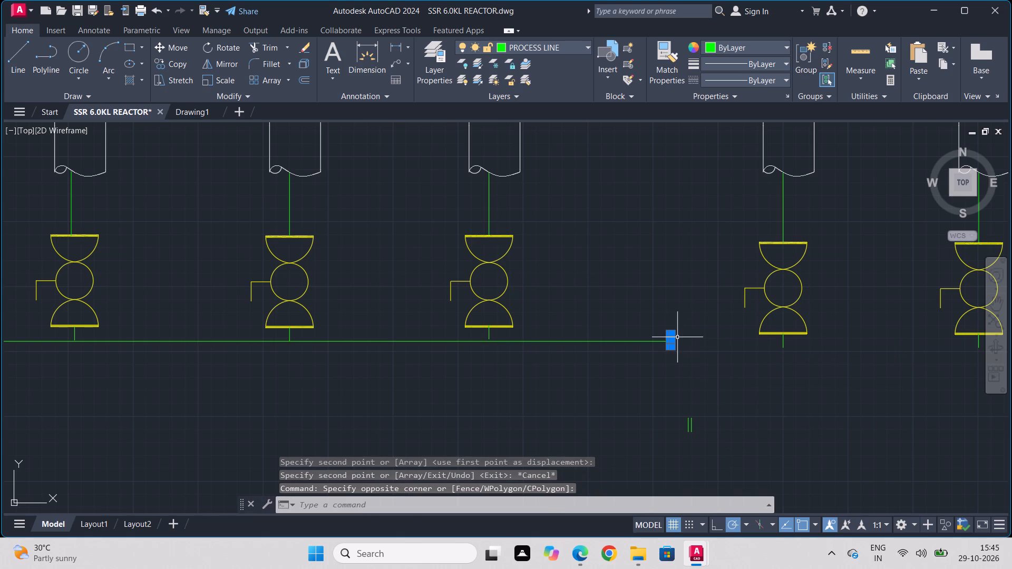
key(Delete)
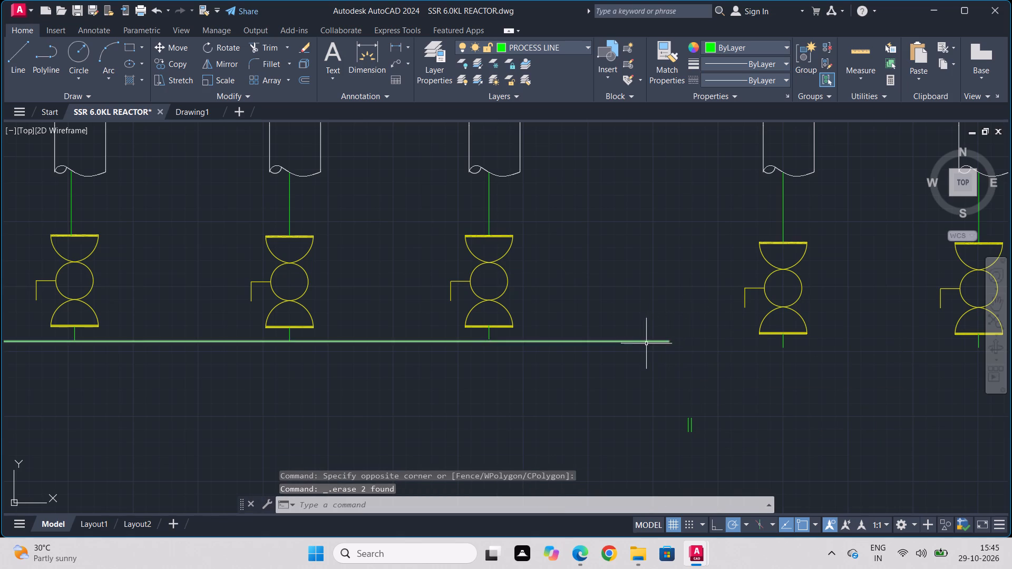
Draw a horizontal line about 1558 units long from the second header's right end, passing under the next two valves.
key(l)
key(Return)
click(667, 340)
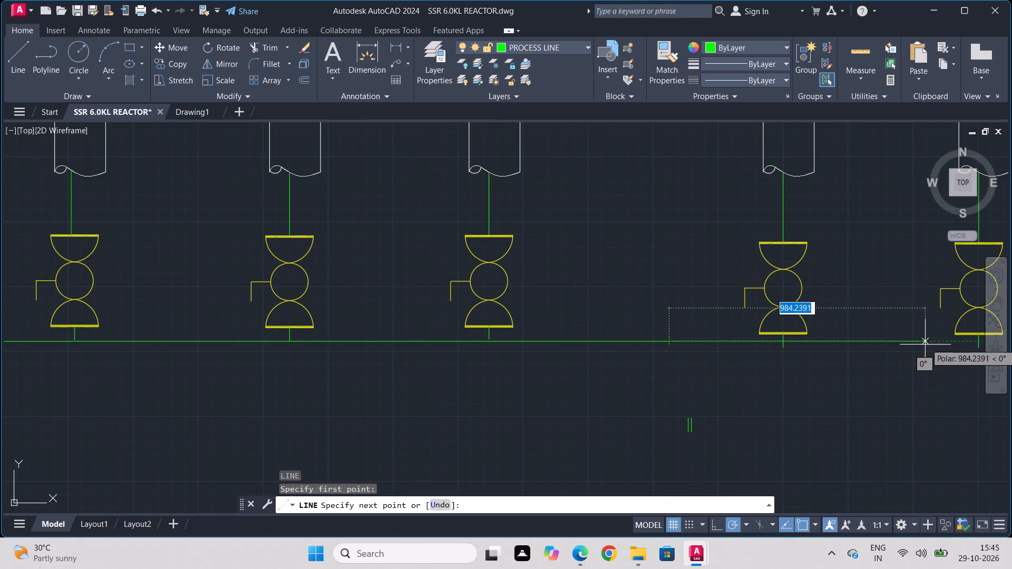
middle_drag(926, 344, 528, 263)
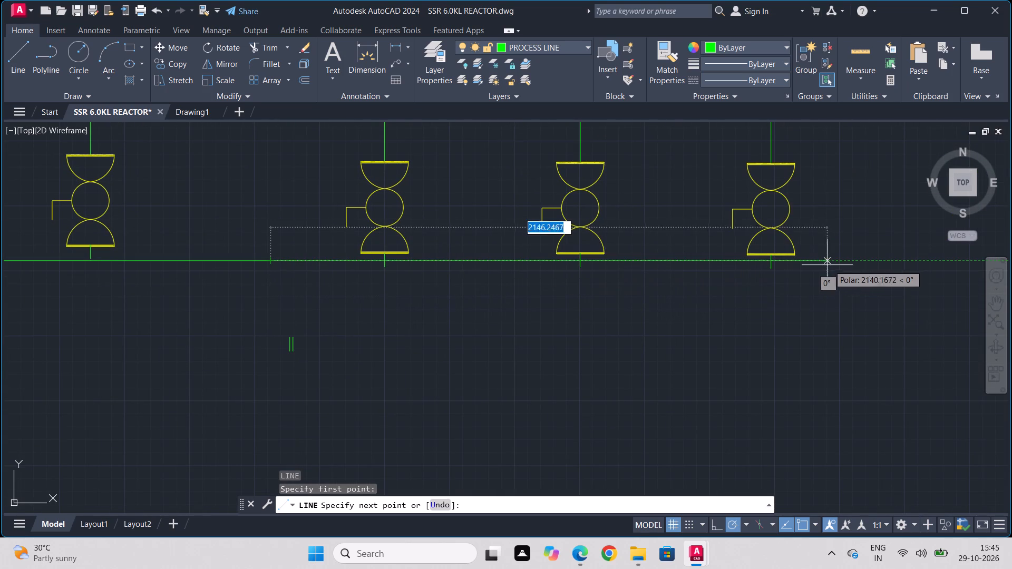
scroll(843, 262, down, 2)
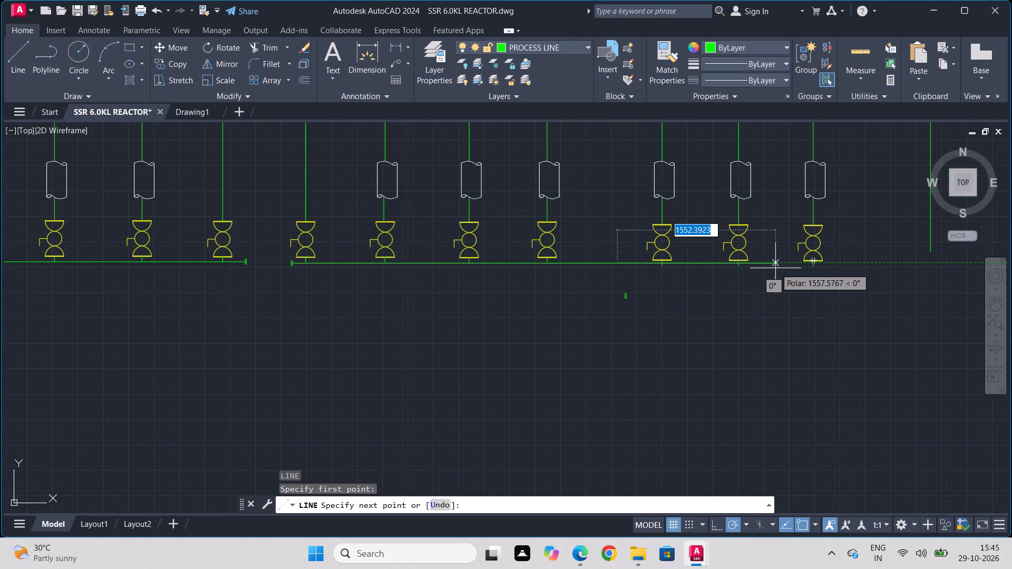
click(775, 268)
key(Escape)
Delete the second header line, its extension line and the end-cap pair at its left end.
scroll(534, 302, up, 4)
scroll(545, 266, down, 2)
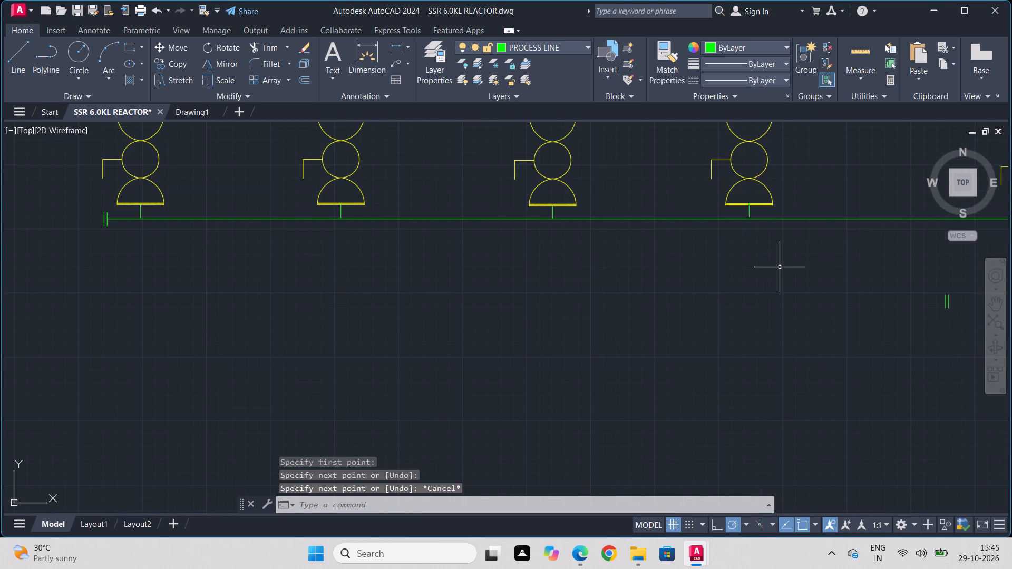
scroll(776, 268, down, 1)
middle_drag(776, 268, 549, 272)
scroll(750, 244, up, 2)
scroll(647, 249, down, 1)
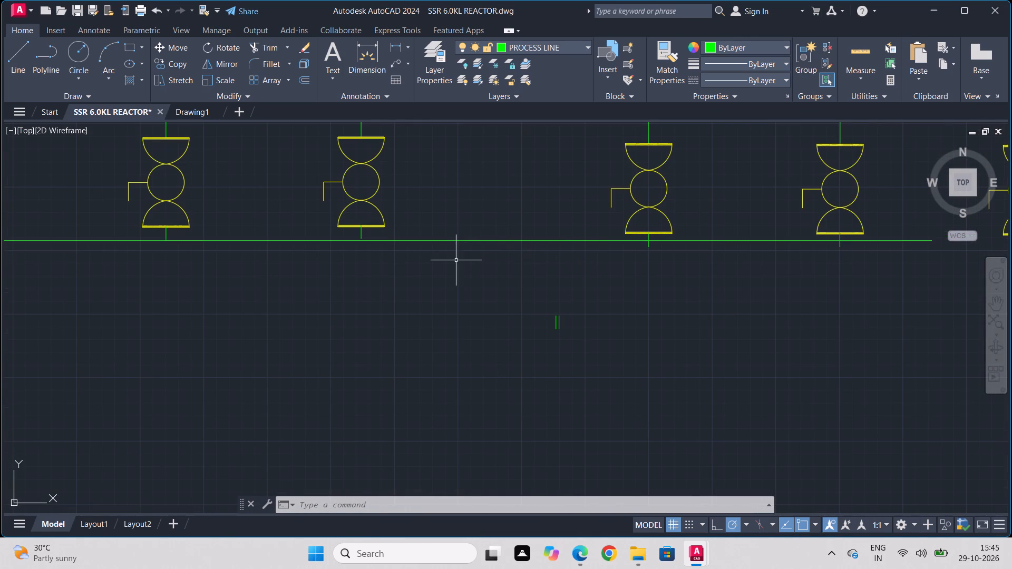
key(Escape)
click(448, 239)
click(577, 237)
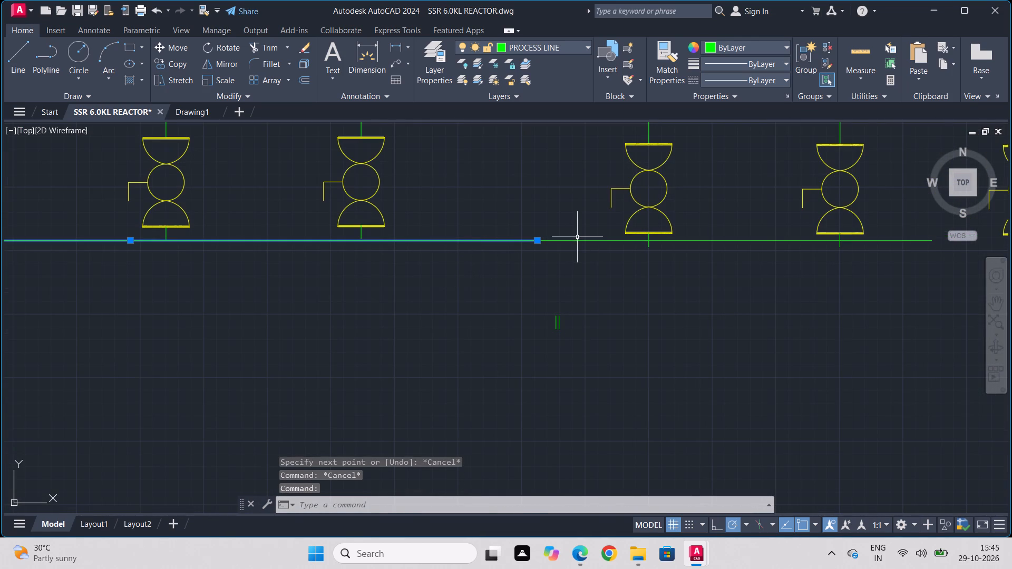
click(571, 267)
scroll(401, 300, down, 2)
middle_drag(387, 305, 857, 301)
scroll(488, 301, up, 4)
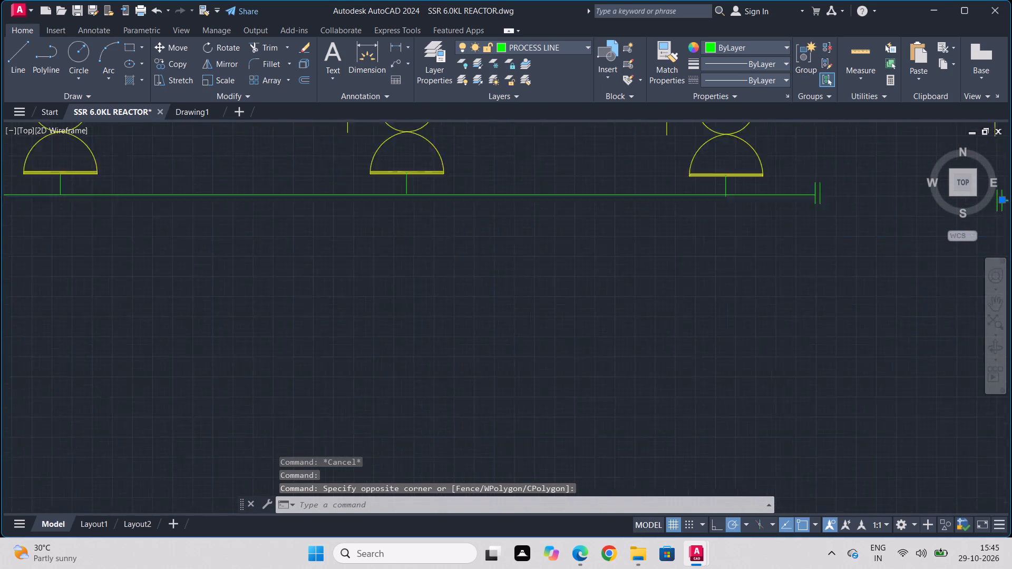
middle_drag(619, 279, 217, 386)
scroll(129, 398, down, 3)
scroll(372, 360, up, 2)
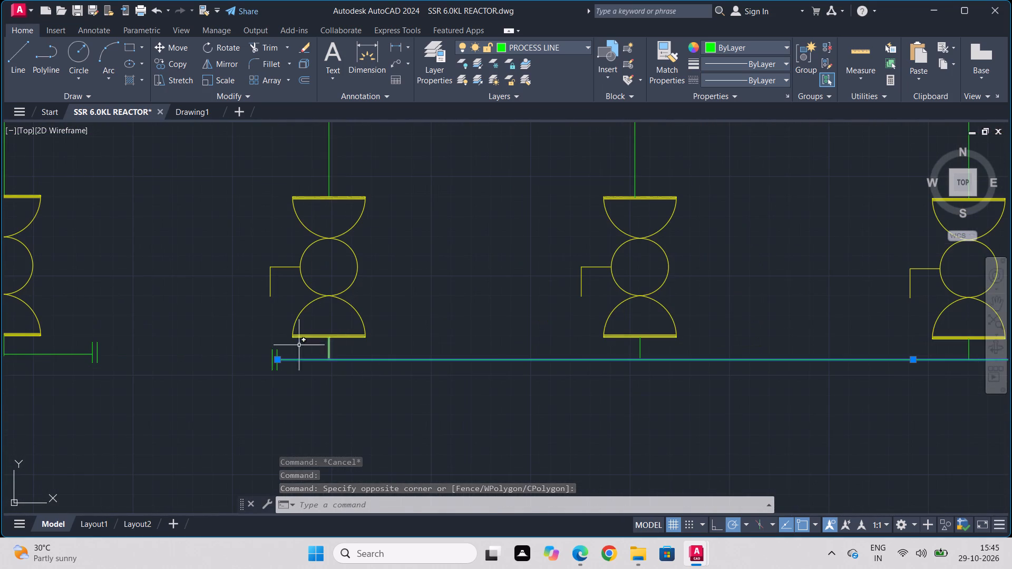
click(293, 344)
click(252, 358)
key(Delete)
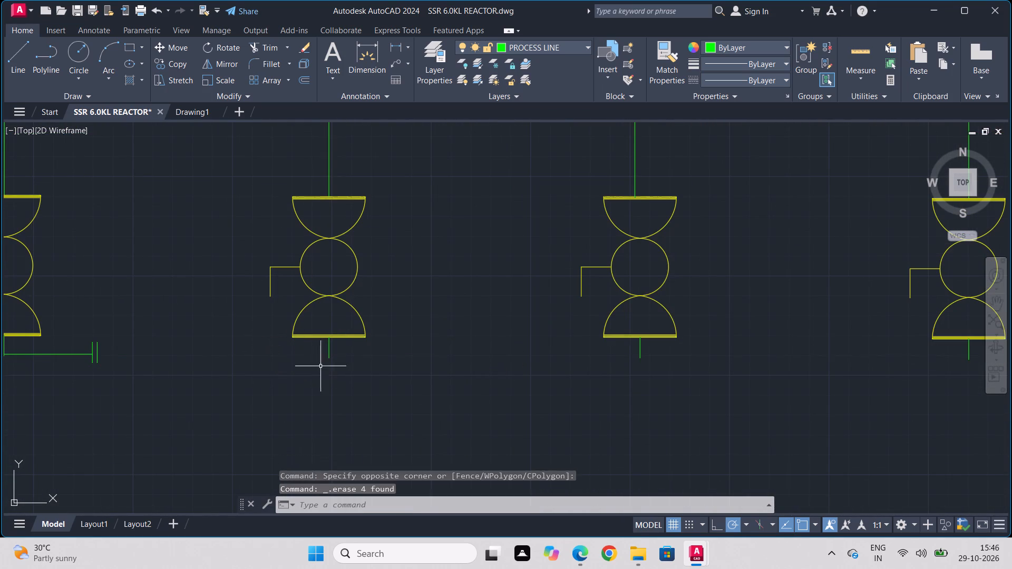
Delete the seven short outlet stubs beneath the valves of the second group.
scroll(245, 399, down, 2)
scroll(272, 378, up, 3)
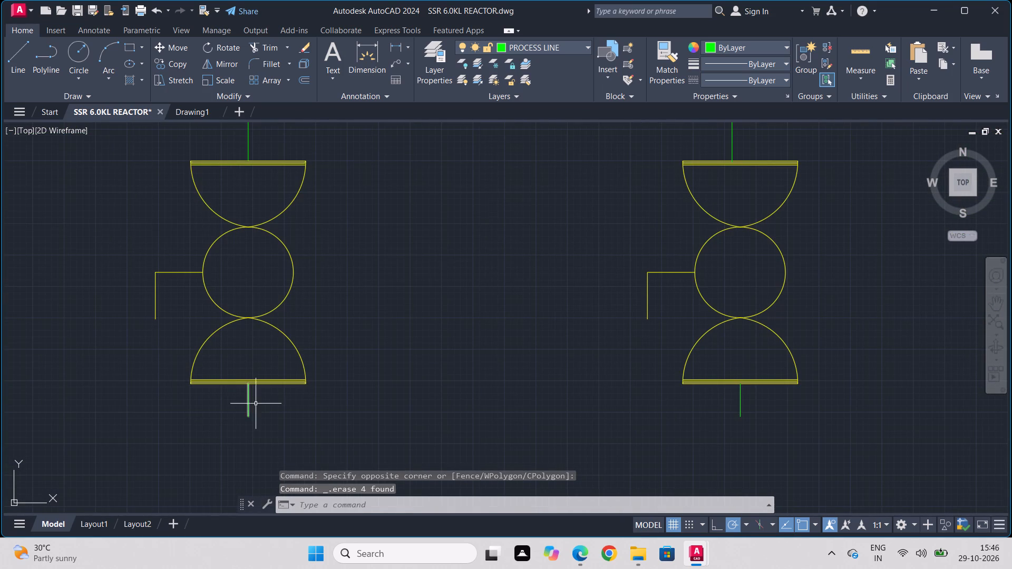
drag(264, 398, 213, 417)
scroll(195, 414, down, 1)
click(195, 414)
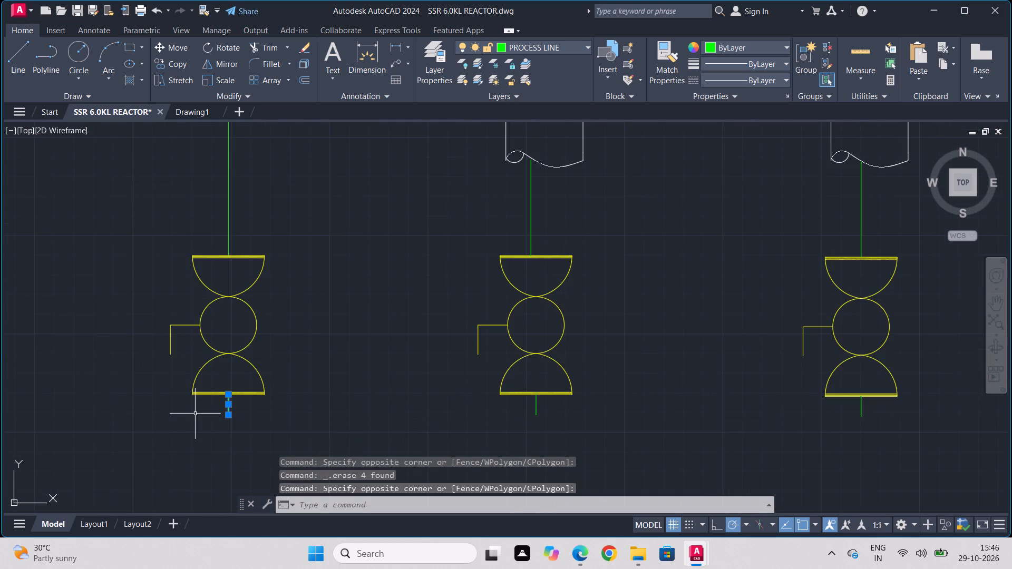
click(542, 410)
click(492, 423)
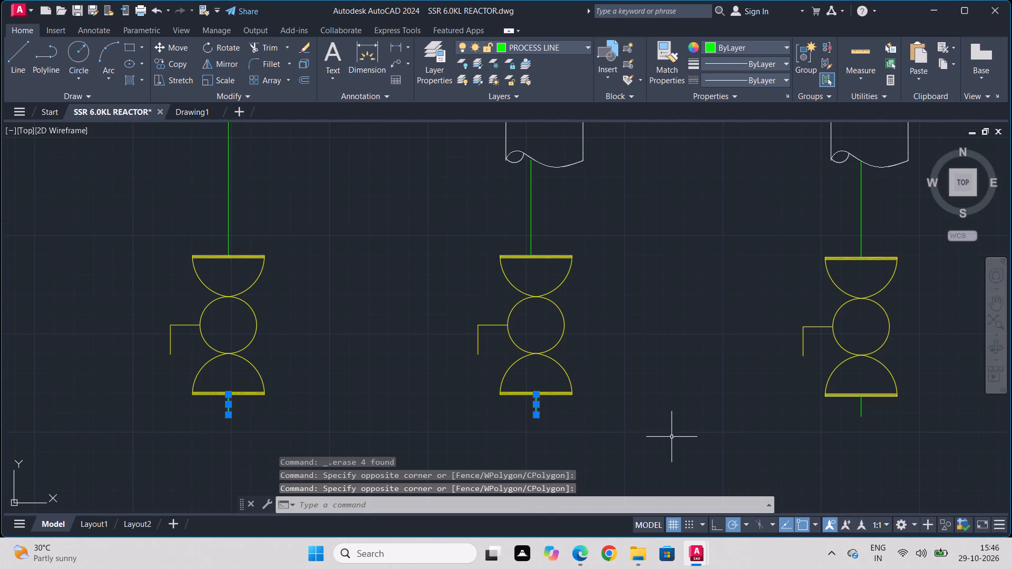
scroll(679, 439, down, 1)
middle_drag(679, 439, 264, 321)
scroll(351, 319, up, 3)
drag(472, 252, 416, 252)
click(378, 266)
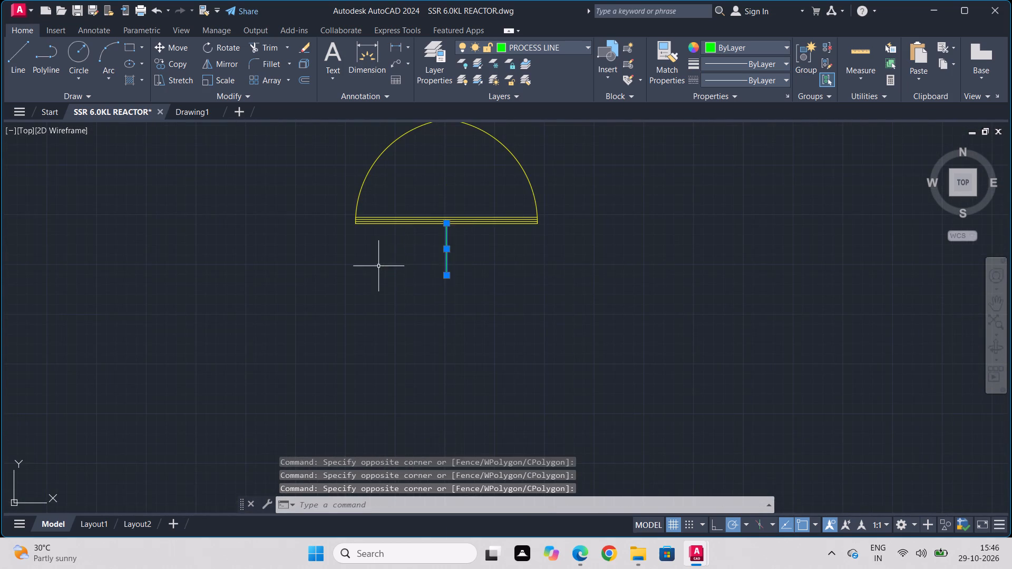
scroll(638, 347, up, 1)
scroll(642, 349, down, 2)
middle_drag(670, 346, 232, 344)
scroll(225, 345, down, 2)
scroll(366, 327, up, 3)
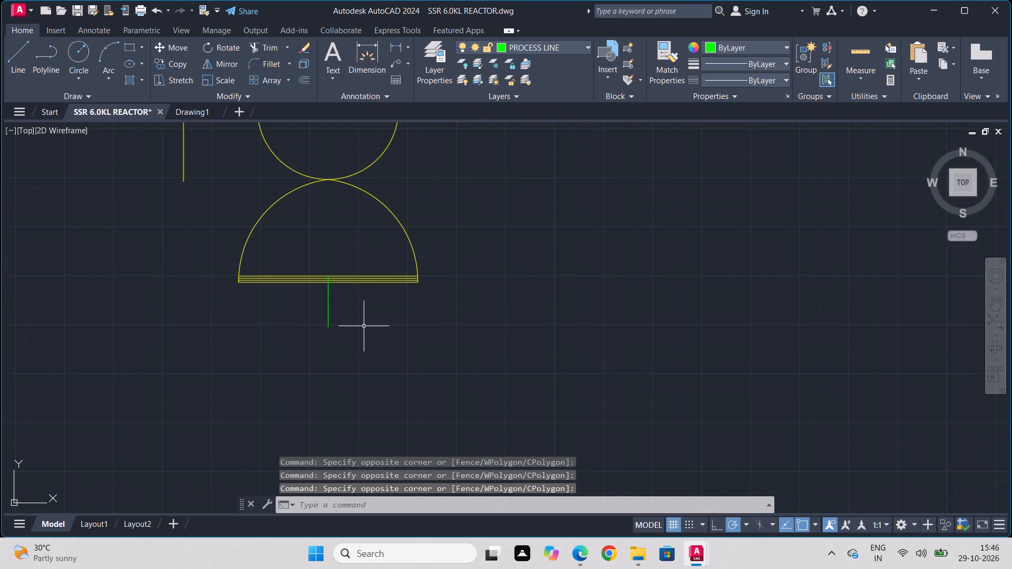
drag(363, 310, 342, 307)
click(211, 329)
scroll(672, 385, down, 3)
middle_drag(698, 377, 118, 298)
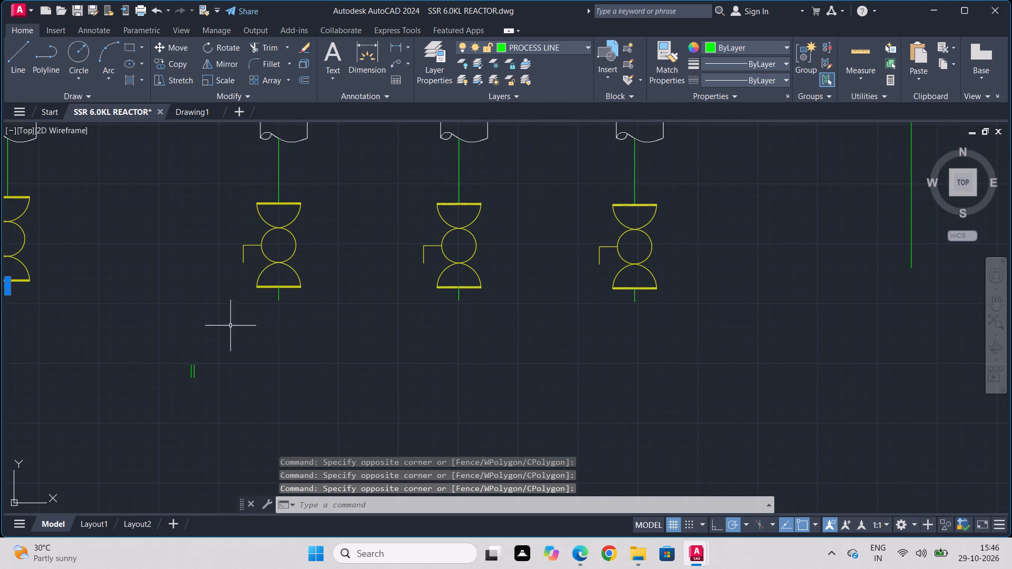
scroll(251, 319, up, 3)
click(375, 228)
click(259, 272)
scroll(553, 348, down, 2)
middle_drag(556, 352, 536, 340)
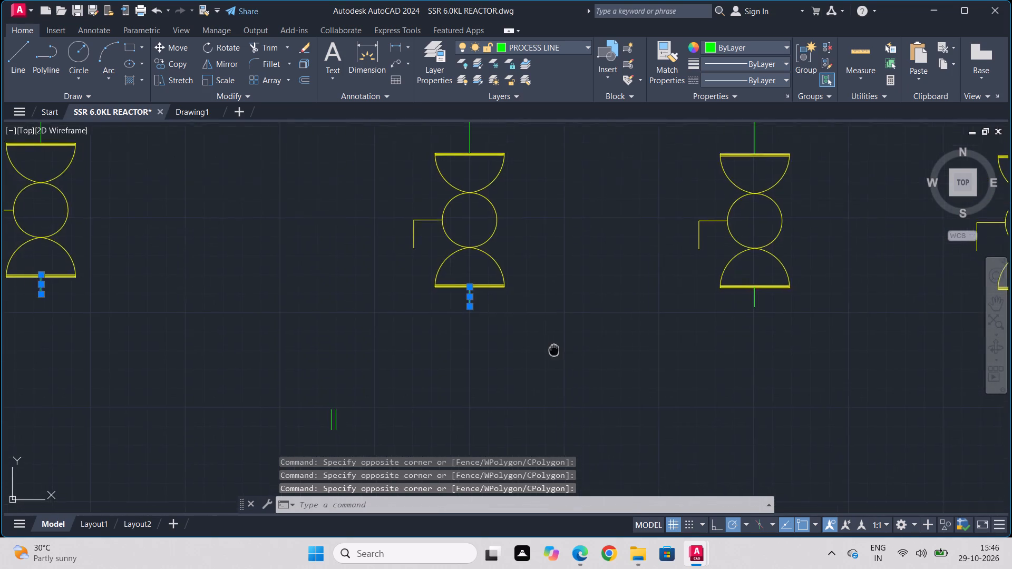
middle_drag(536, 340, 66, 317)
scroll(255, 277, up, 2)
drag(344, 263, 306, 247)
click(165, 287)
scroll(635, 358, down, 3)
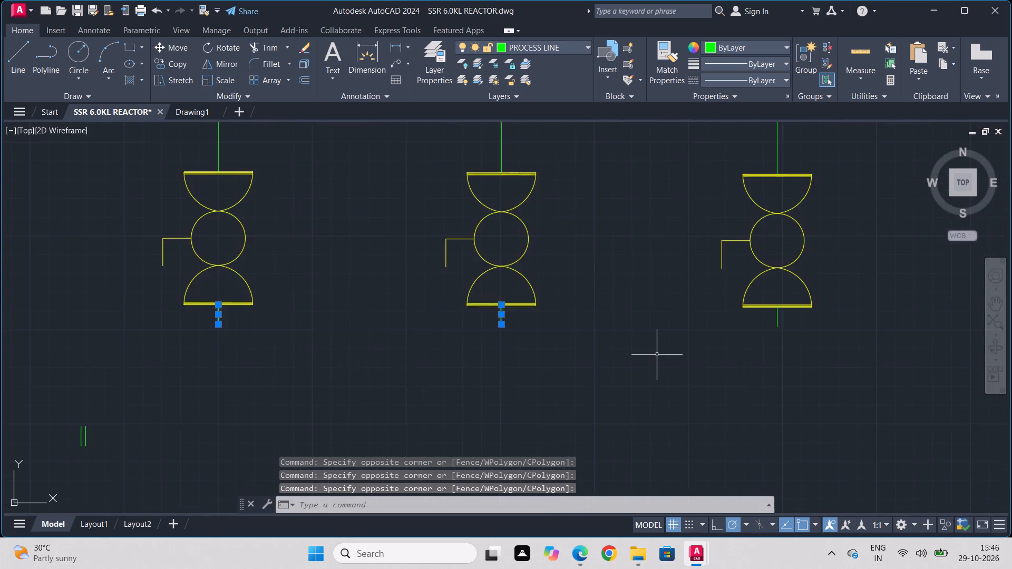
scroll(738, 336, up, 4)
drag(750, 317, 729, 315)
click(554, 349)
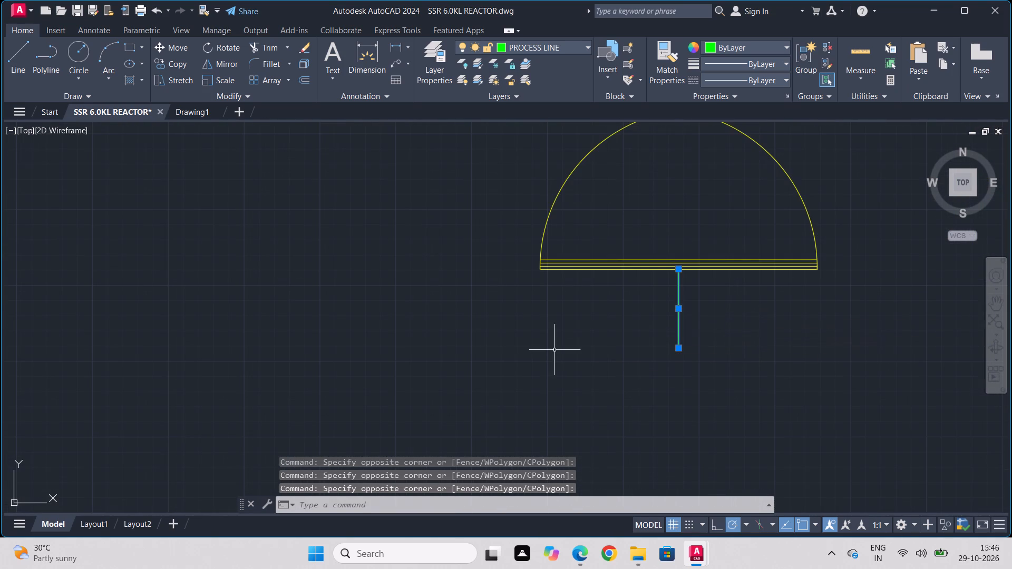
scroll(639, 364, down, 3)
scroll(575, 377, down, 3)
key(Delete)
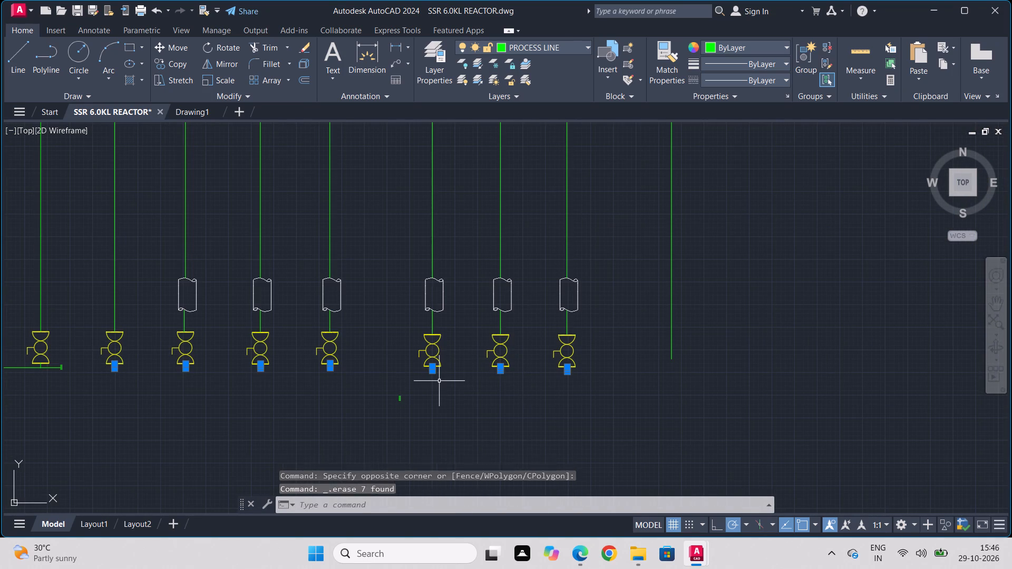
Stretch the outlet stub of the first header's second-last valve down to the header line.
middle_drag(364, 369, 645, 331)
scroll(280, 339, up, 2)
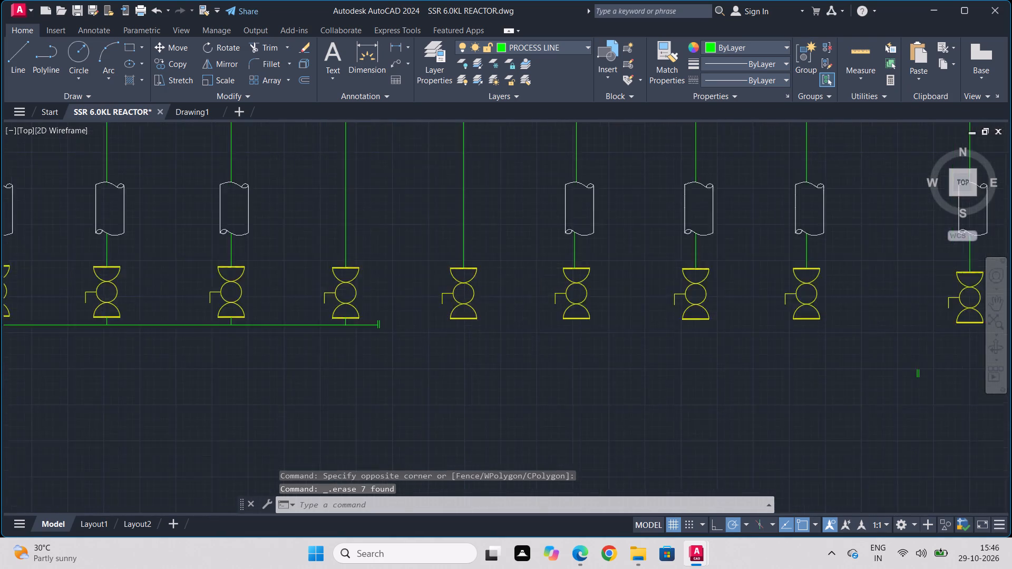
scroll(274, 337, up, 2)
scroll(558, 315, up, 1)
middle_drag(208, 382, 254, 382)
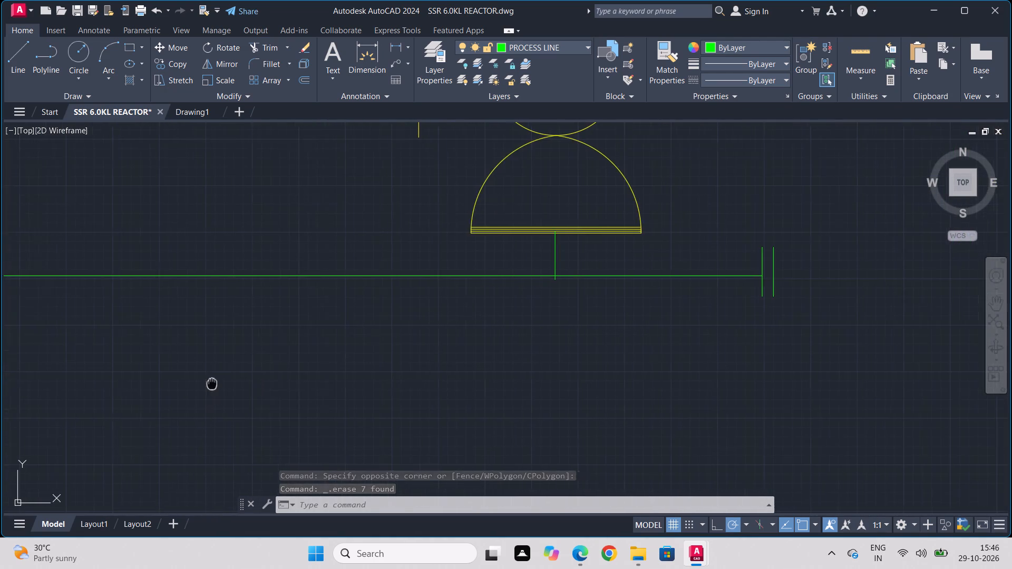
middle_drag(254, 382, 855, 359)
scroll(477, 236, up, 3)
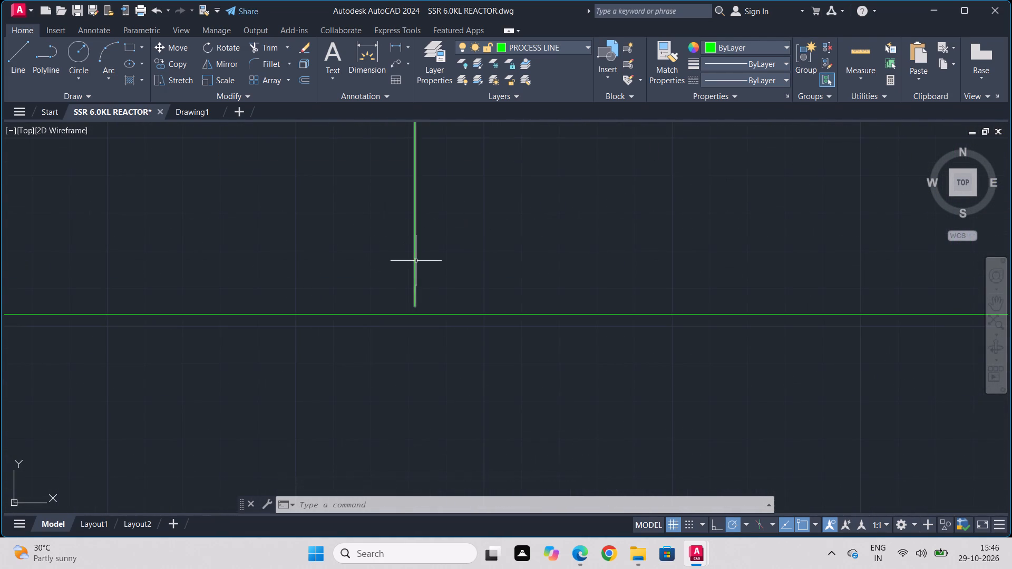
click(416, 261)
scroll(413, 303, up, 4)
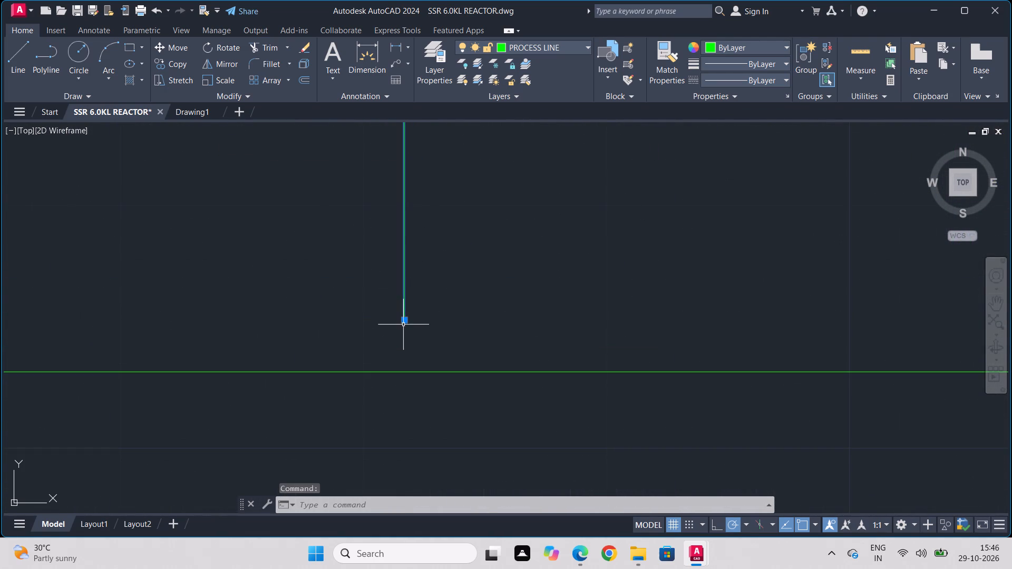
click(404, 322)
click(405, 372)
Trim the outlet stub that crosses the first header below its last valve, using a fence.
scroll(610, 401, down, 5)
scroll(214, 384, down, 3)
middle_drag(746, 379, 0, 328)
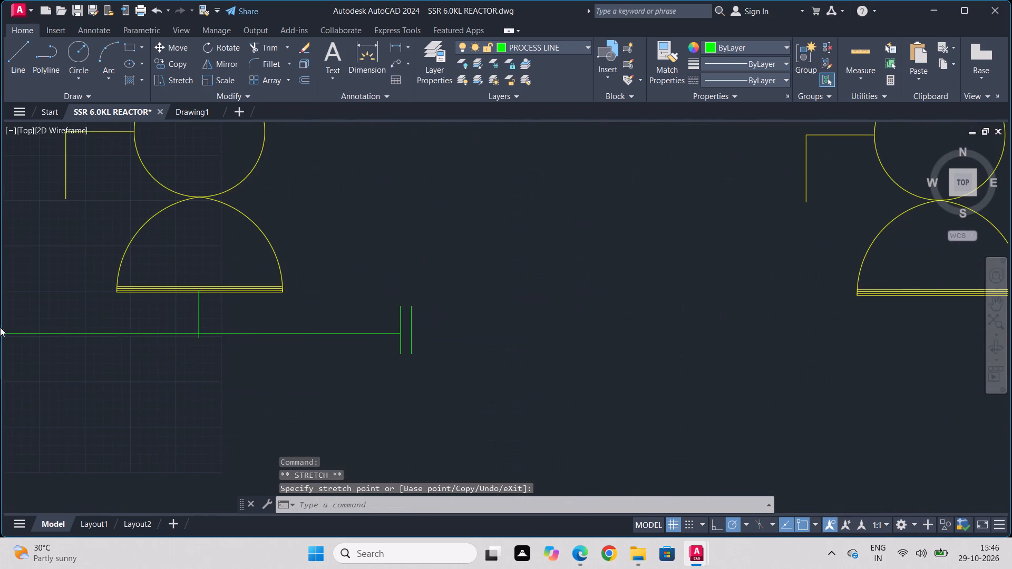
scroll(102, 327, up, 1)
text(TR)
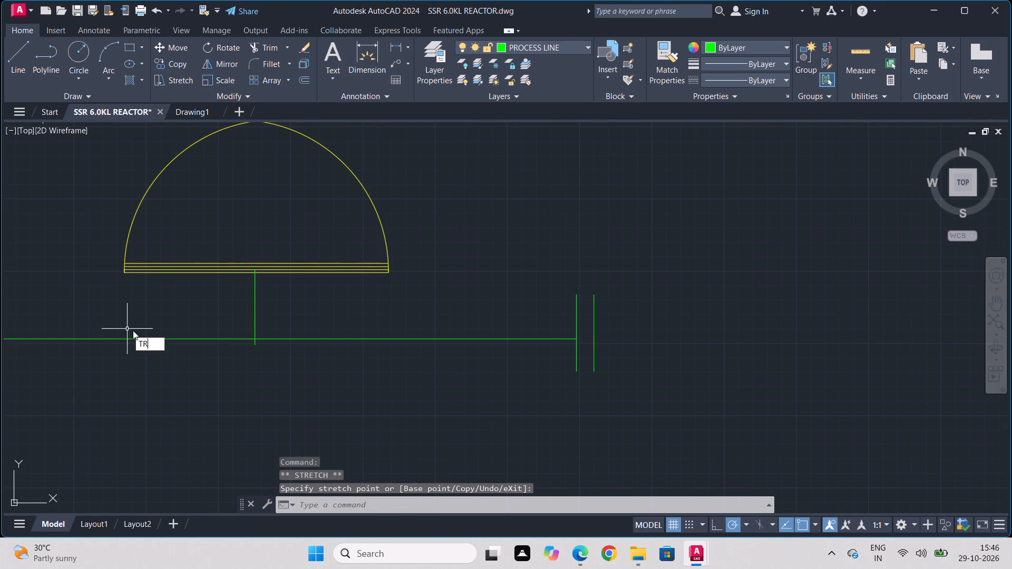
key(Return)
scroll(260, 358, up, 4)
drag(236, 257, 127, 284)
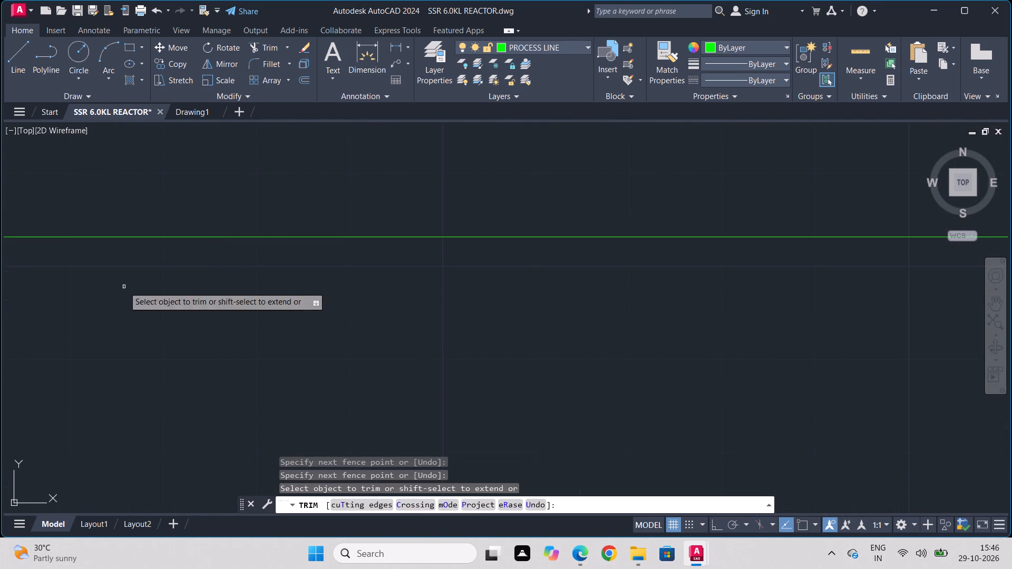
scroll(85, 347, down, 5)
key(Escape)
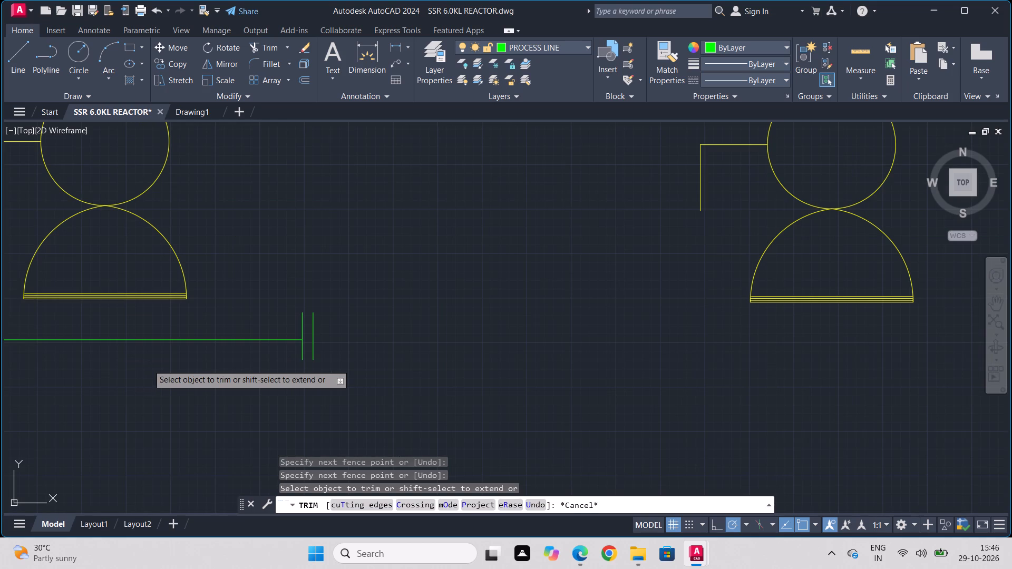
Draw a vertical line about 45.85 units long from the last valve's bottom flange midpoint down to the first header.
key(l)
key(Return)
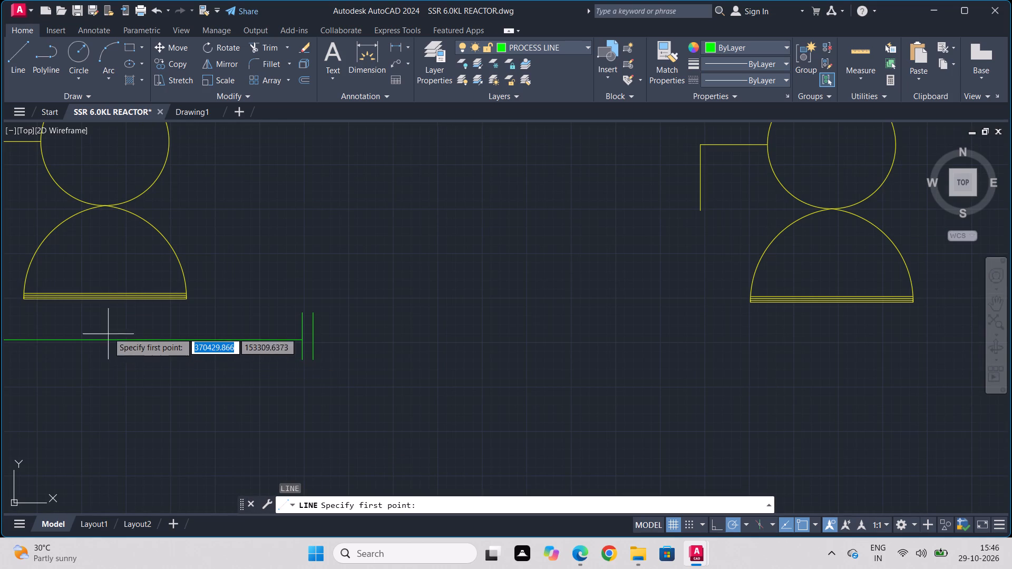
scroll(100, 303, up, 4)
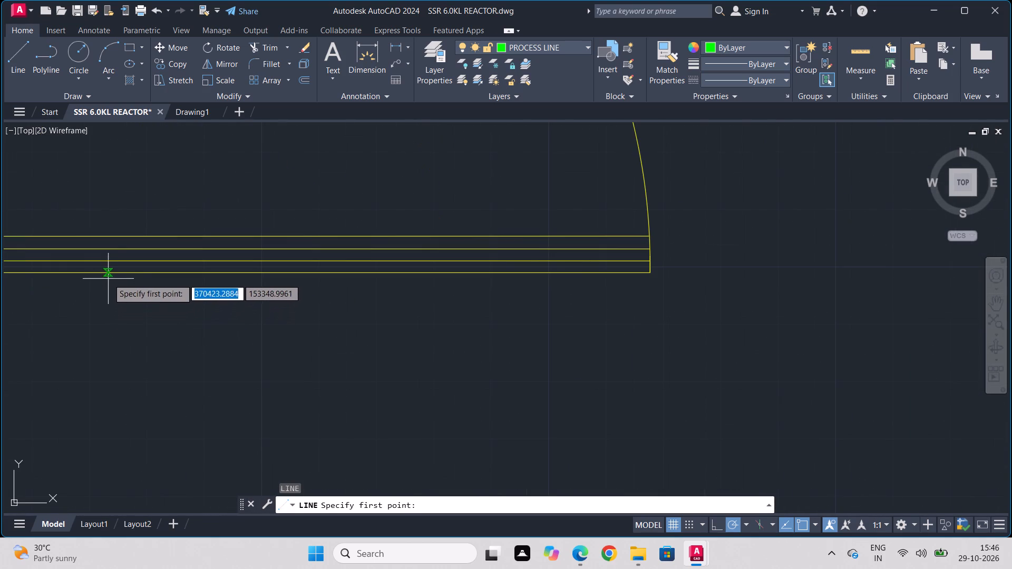
scroll(95, 282, down, 2)
middle_drag(95, 286, 454, 305)
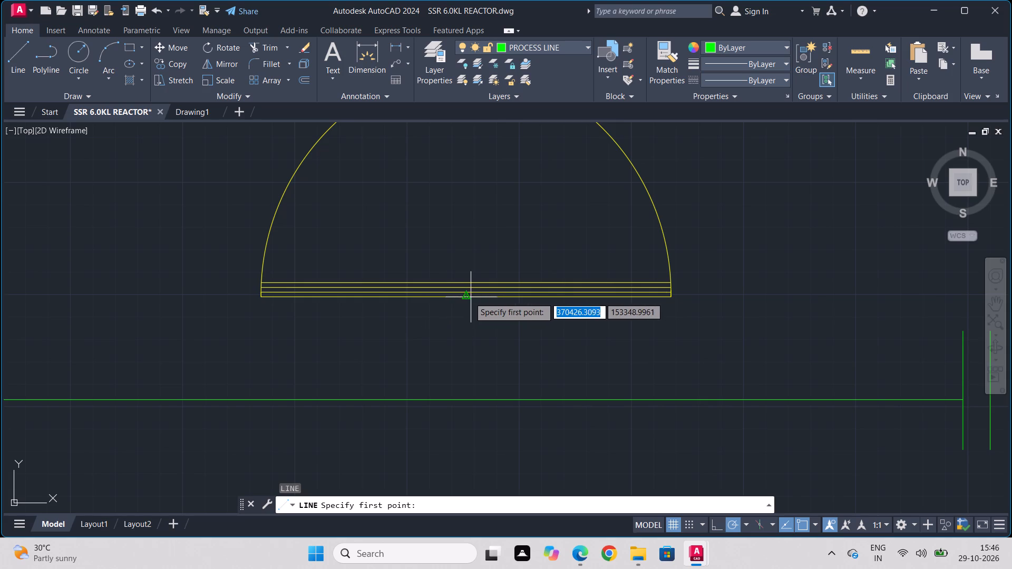
click(469, 299)
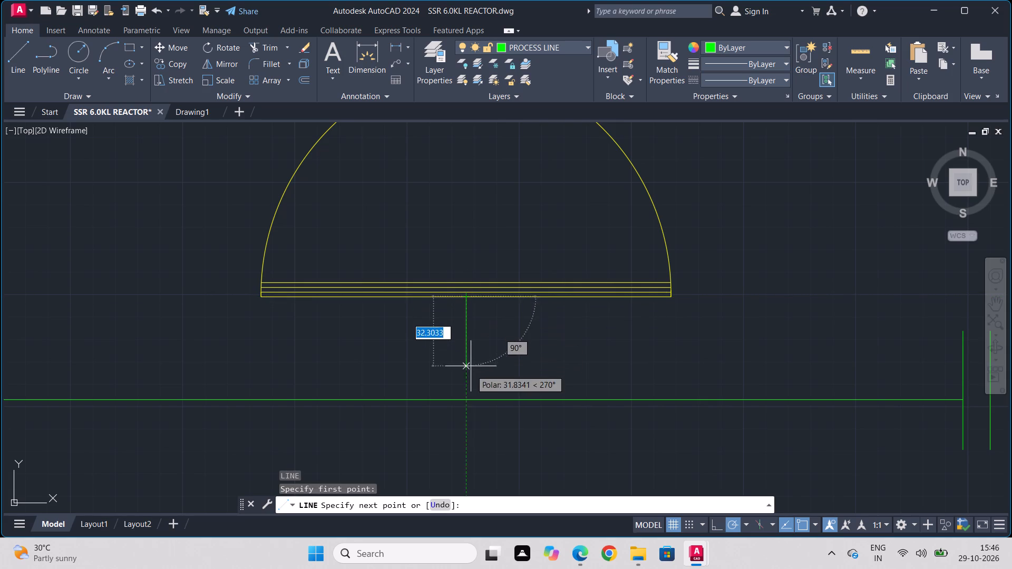
click(465, 399)
scroll(483, 405, down, 2)
key(Escape)
scroll(336, 425, down, 1)
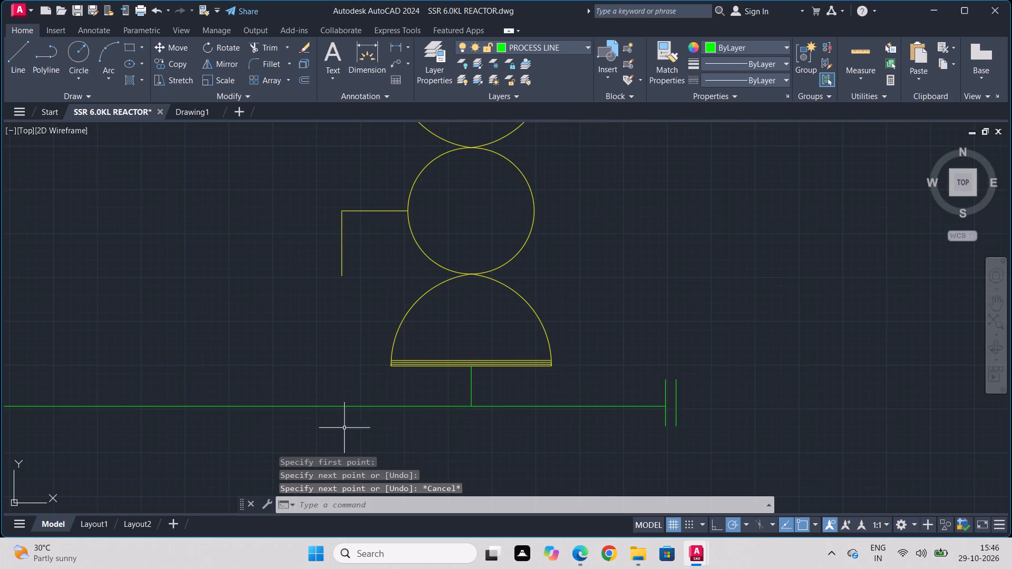
Copy the outlet stub of the first header's last valve to the bottom flange midpoint of the second group's first valve.
middle_drag(298, 414, 679, 368)
scroll(679, 368, down, 1)
middle_drag(291, 374, 555, 354)
scroll(459, 345, up, 1)
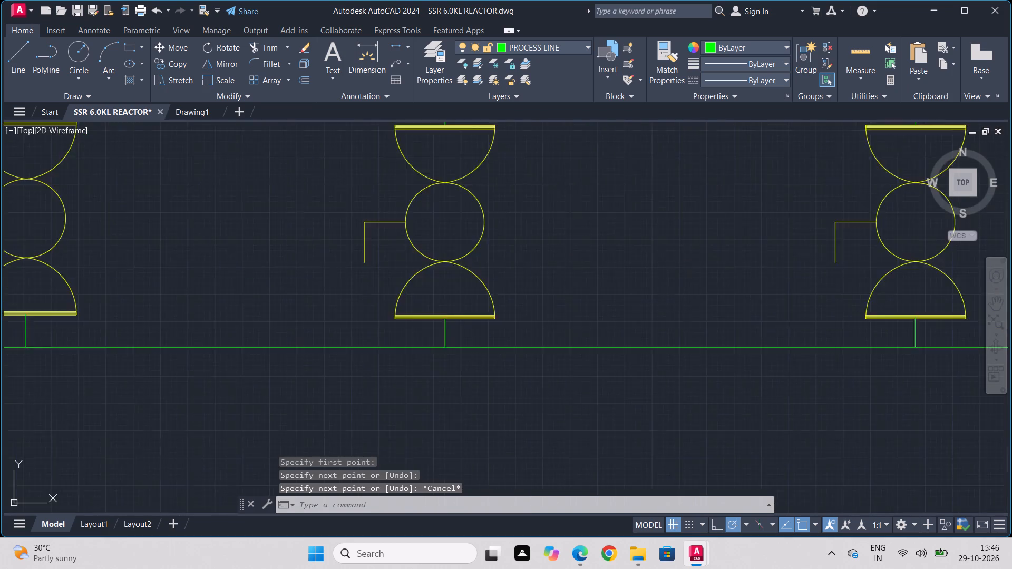
scroll(458, 344, up, 3)
scroll(367, 355, down, 3)
scroll(218, 370, down, 1)
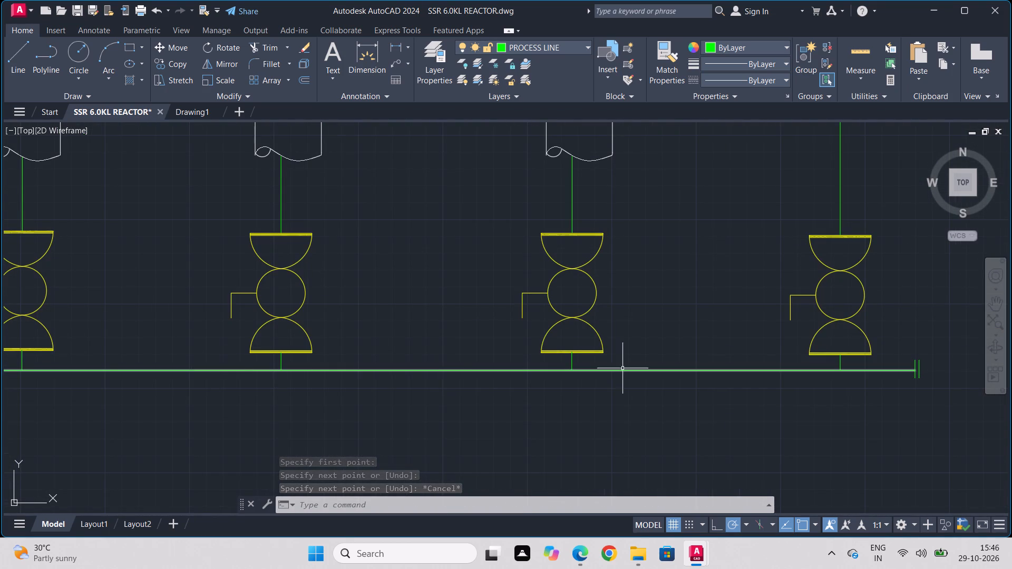
scroll(872, 361, up, 5)
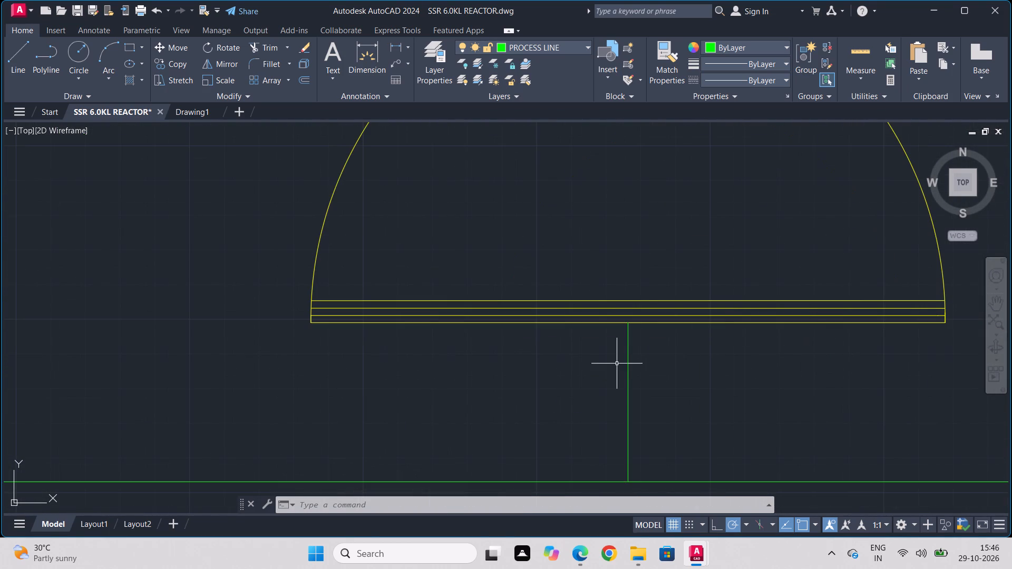
click(628, 358)
click(176, 65)
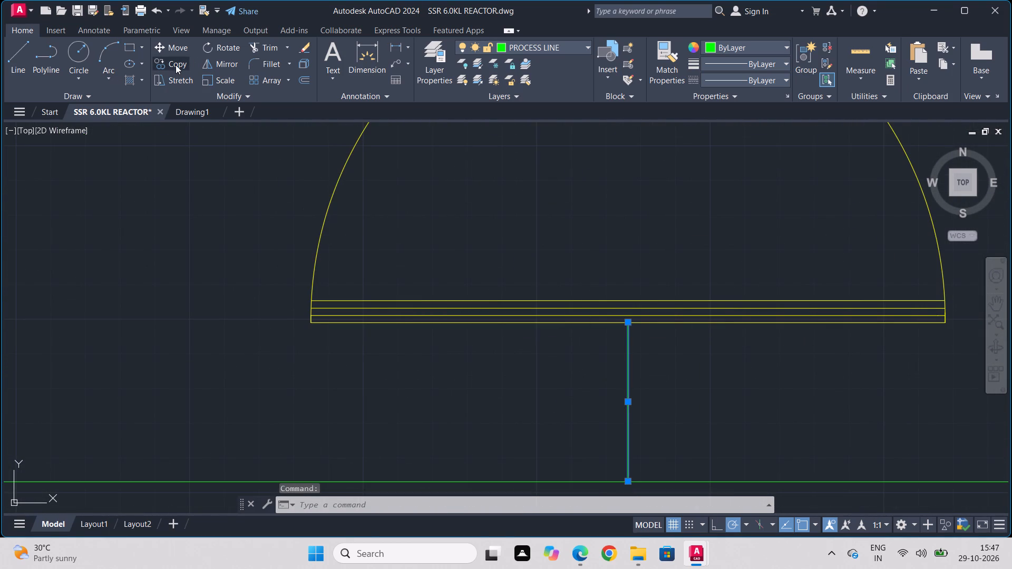
click(626, 321)
scroll(796, 361, down, 2)
middle_drag(796, 361, 0, 311)
middle_drag(625, 299, 0, 284)
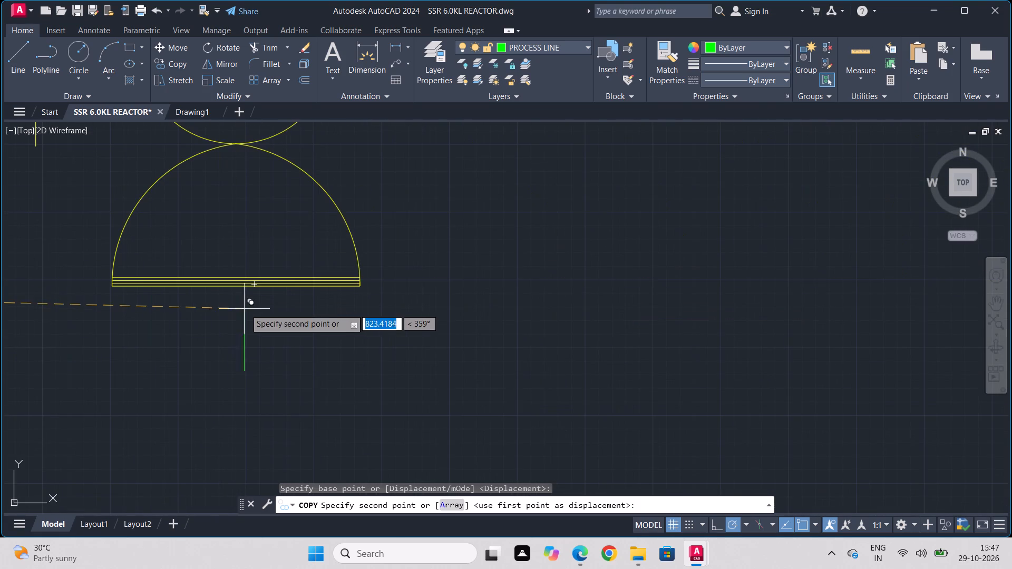
scroll(247, 295, up, 1)
click(230, 280)
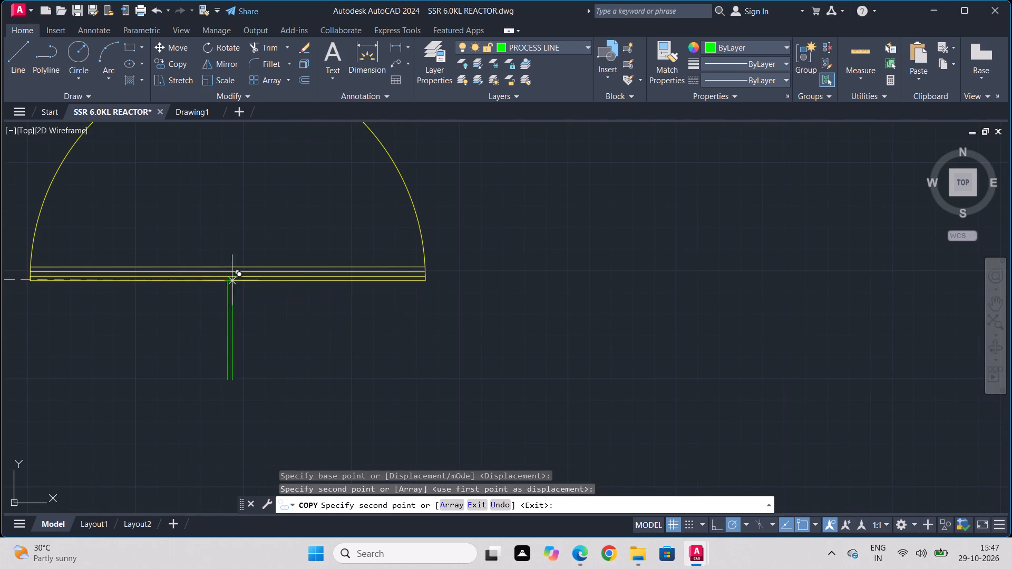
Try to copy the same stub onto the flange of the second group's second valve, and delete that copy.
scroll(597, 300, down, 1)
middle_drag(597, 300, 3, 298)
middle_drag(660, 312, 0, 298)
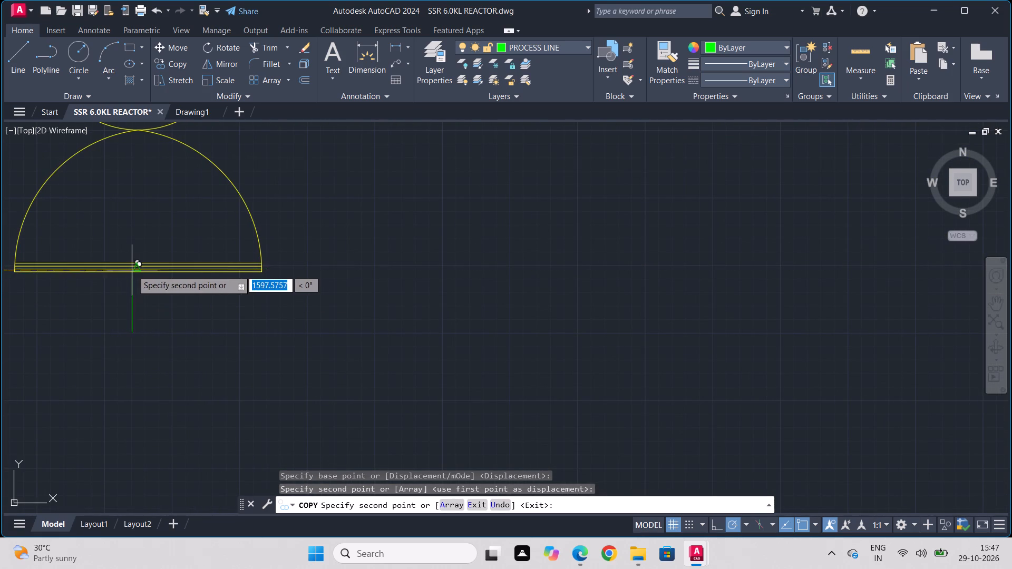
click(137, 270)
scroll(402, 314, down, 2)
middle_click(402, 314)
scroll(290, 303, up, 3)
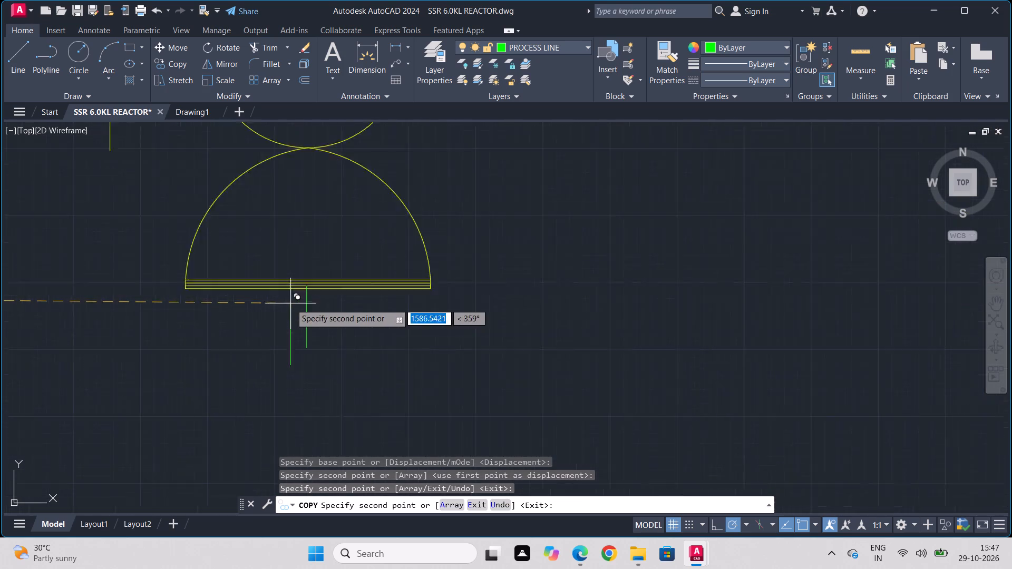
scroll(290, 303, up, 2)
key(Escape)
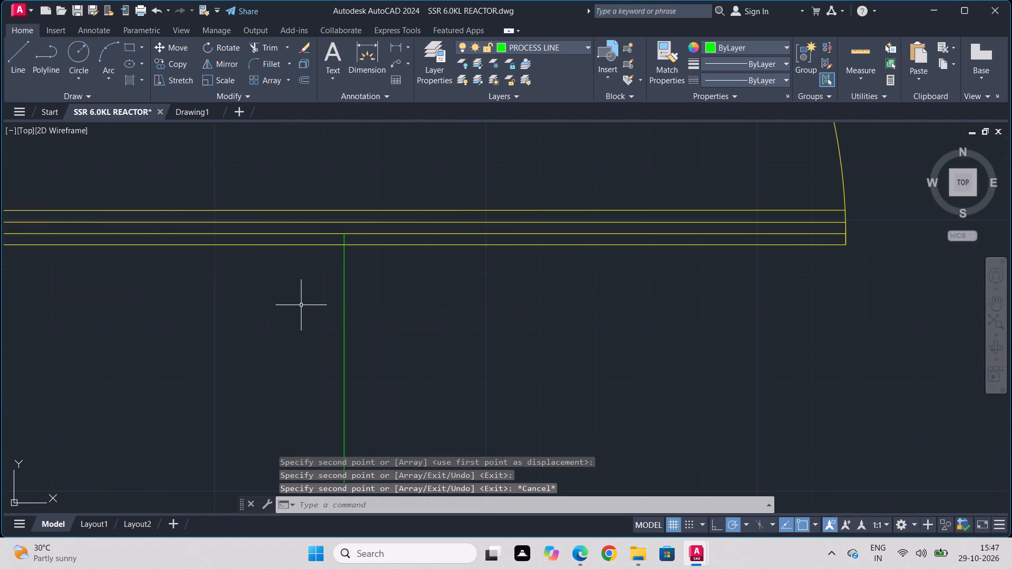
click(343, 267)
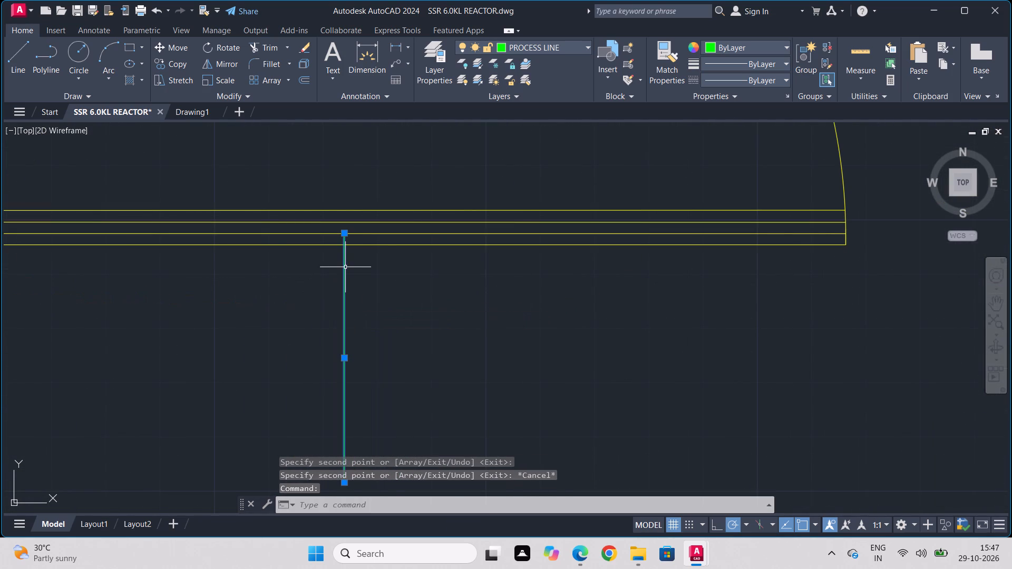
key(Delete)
Copy the stub of the second group's first valve, from its top endpoint, to the second valve's bottom flange midpoint.
middle_drag(183, 322, 657, 305)
scroll(248, 316, down, 1)
middle_drag(241, 322, 541, 304)
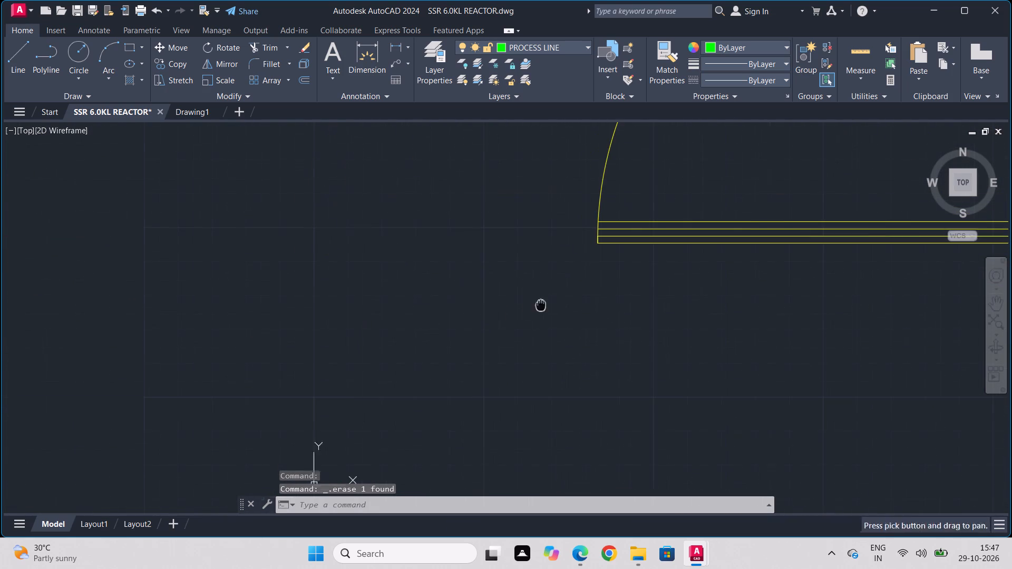
middle_drag(105, 309, 485, 306)
middle_drag(21, 319, 398, 306)
scroll(129, 316, down, 1)
scroll(121, 316, up, 1)
scroll(119, 317, down, 2)
middle_drag(86, 327, 235, 327)
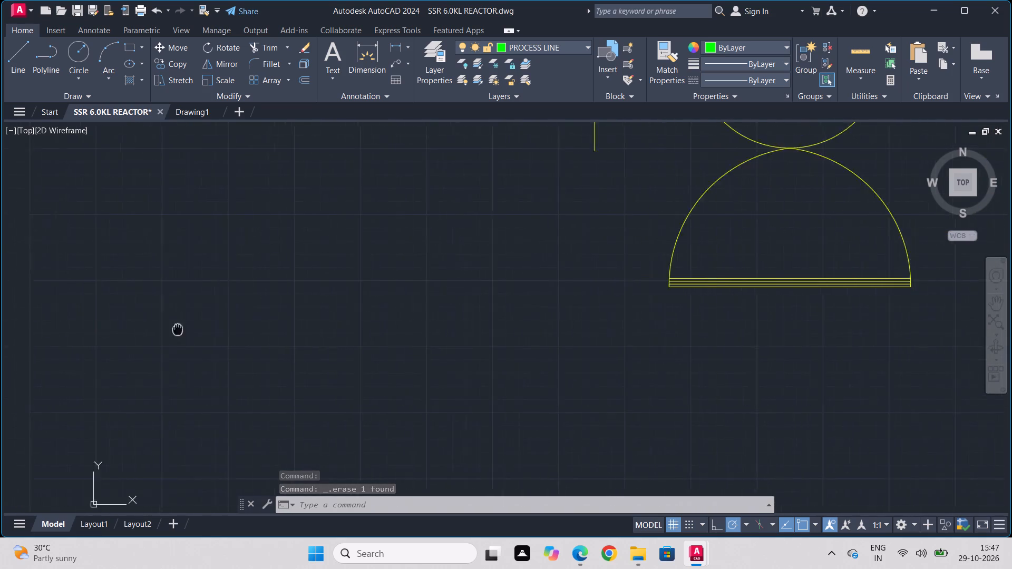
middle_drag(235, 327, 499, 284)
scroll(77, 252, up, 3)
click(120, 238)
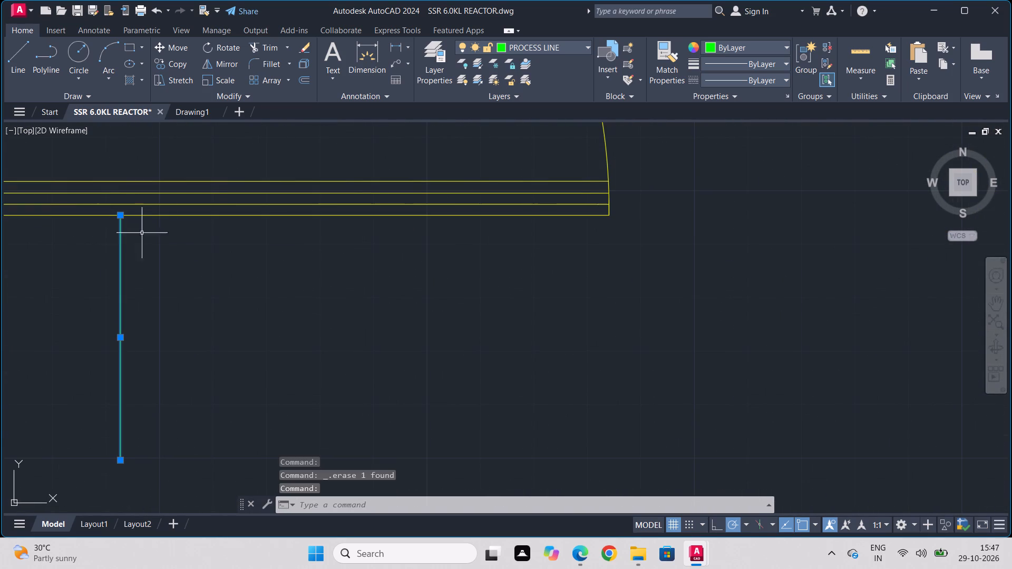
click(172, 65)
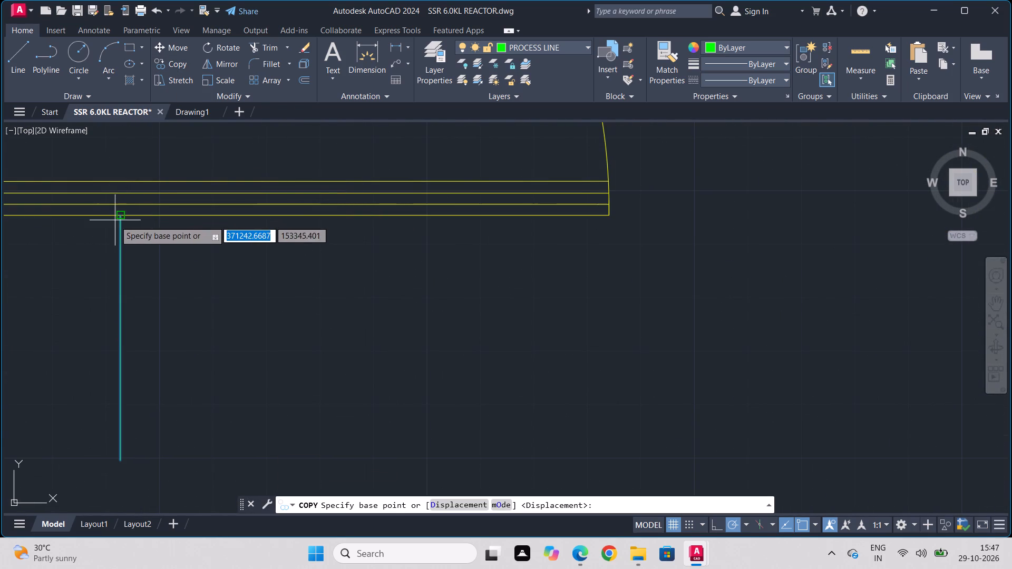
click(122, 217)
scroll(470, 247, down, 2)
middle_drag(471, 246, 0, 229)
scroll(0, 231, down, 2)
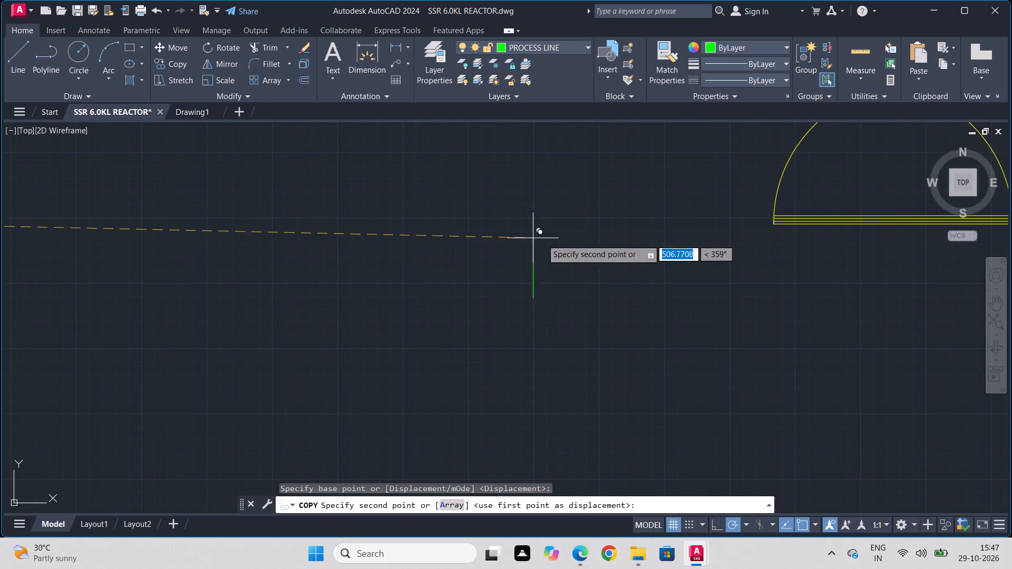
middle_drag(606, 247, 0, 250)
scroll(202, 248, up, 2)
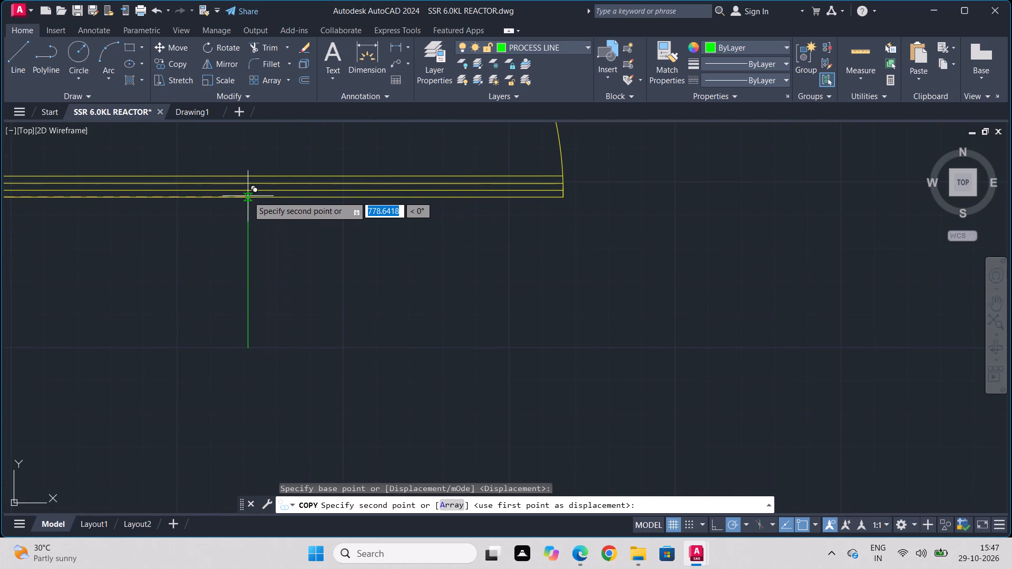
click(264, 196)
Place another copy of the stub at the bottom flange midpoint of the second group's third valve.
scroll(397, 242, down, 1)
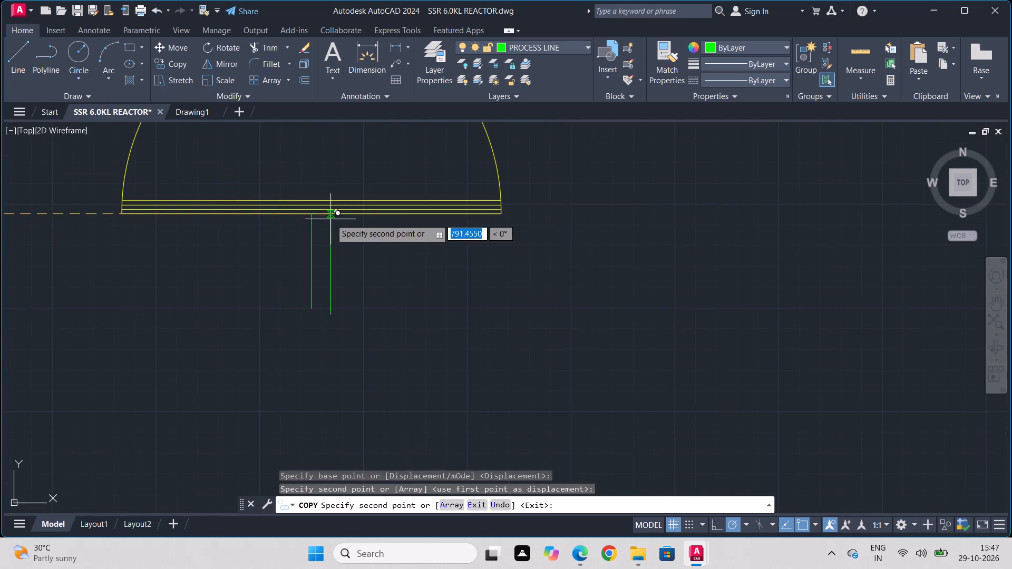
scroll(330, 214, up, 4)
scroll(445, 242, down, 3)
scroll(557, 259, down, 1)
middle_drag(532, 258, 9, 248)
scroll(212, 296, down, 1)
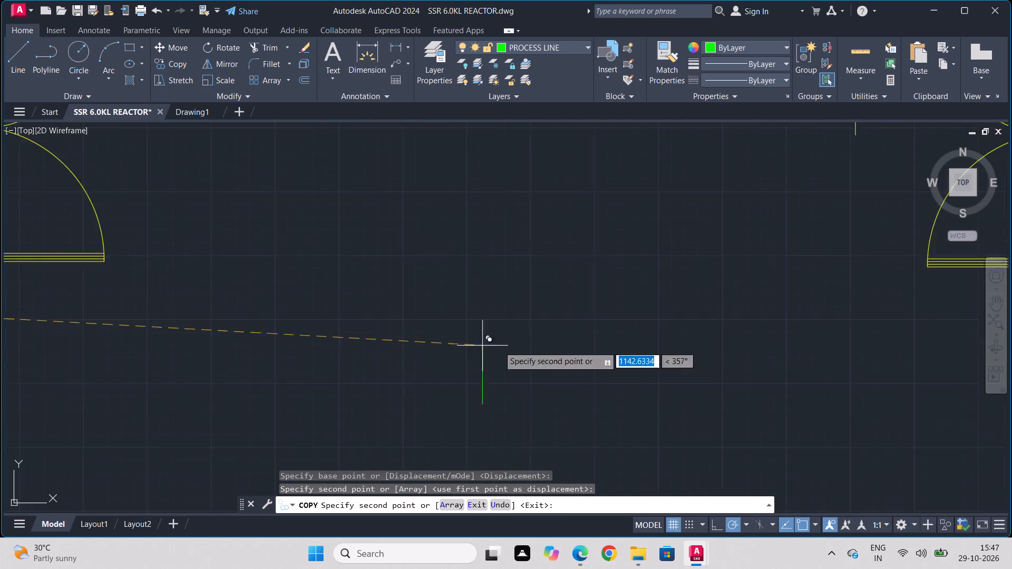
scroll(531, 347, down, 1)
middle_drag(731, 331, 271, 322)
scroll(425, 296, up, 5)
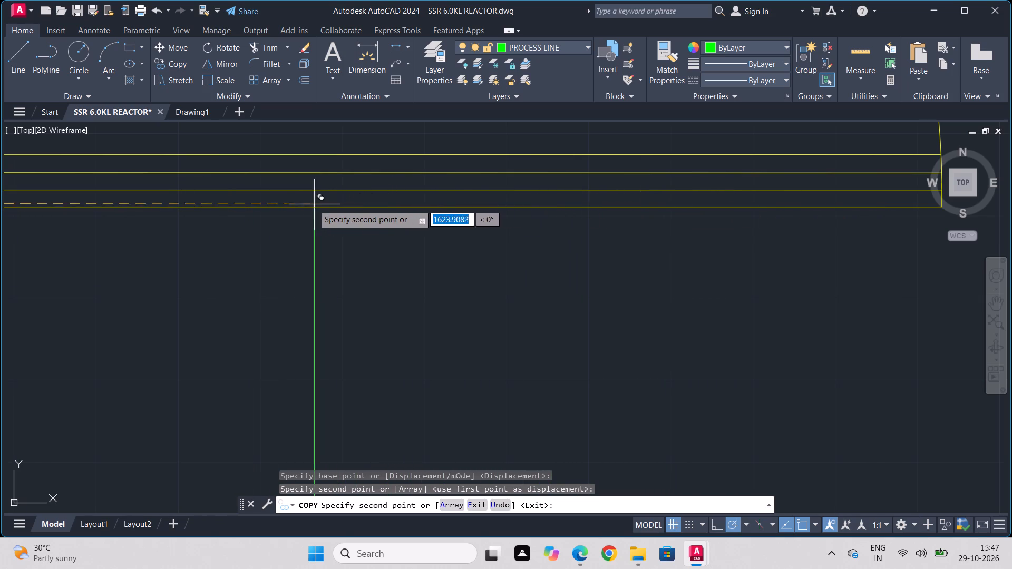
scroll(162, 228, down, 3)
middle_drag(170, 234, 368, 232)
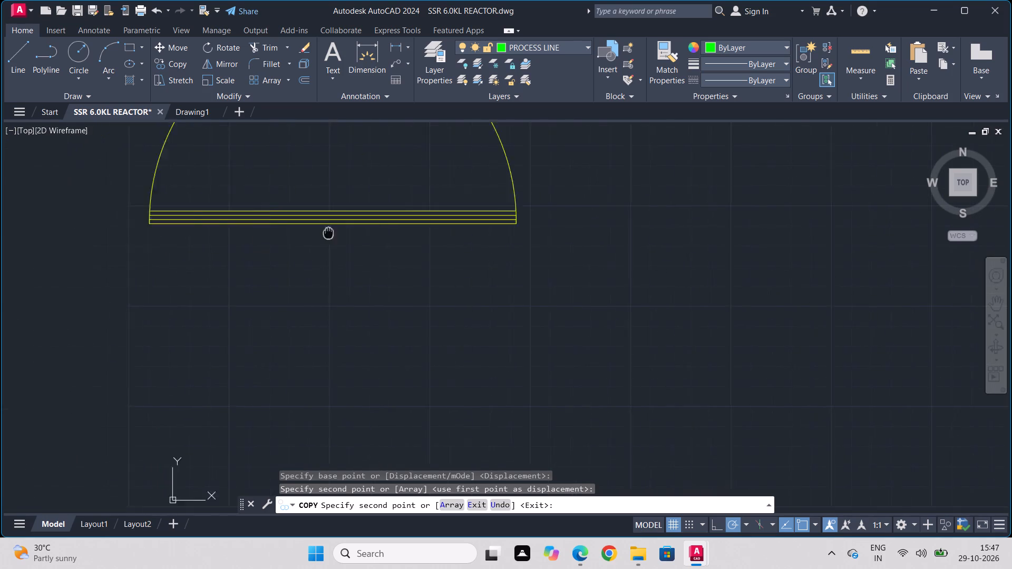
middle_drag(368, 232, 398, 232)
scroll(369, 231, up, 1)
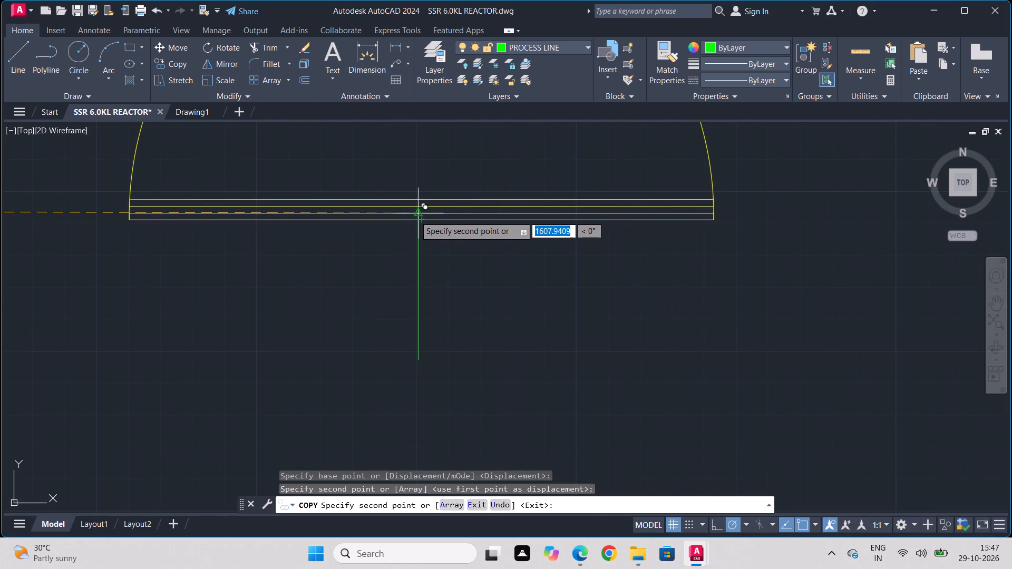
scroll(415, 216, up, 3)
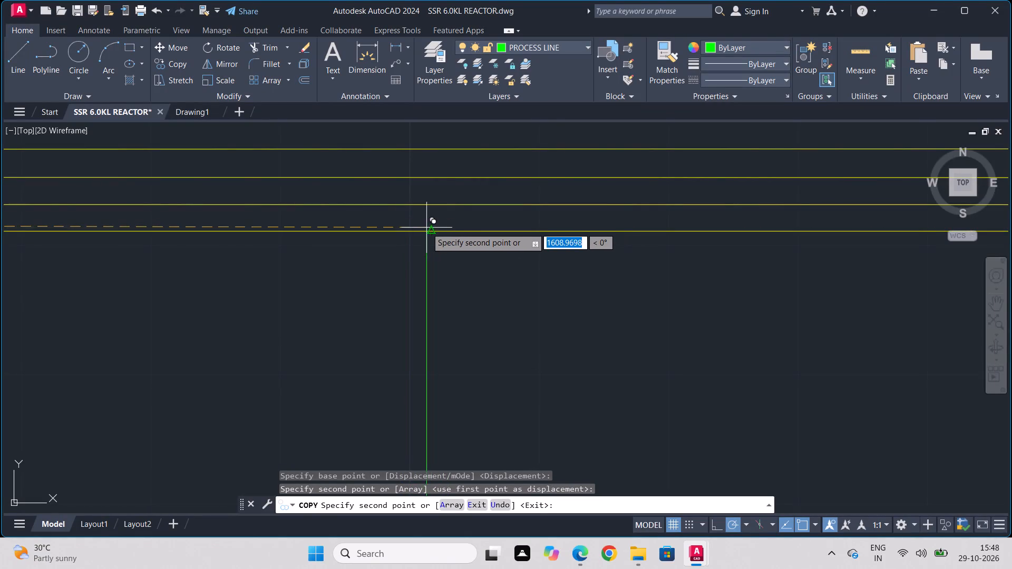
click(432, 228)
Place another copy of the stub at the bottom flange midpoint of the second group's fourth valve.
scroll(653, 287, down, 3)
middle_drag(653, 287, 0, 95)
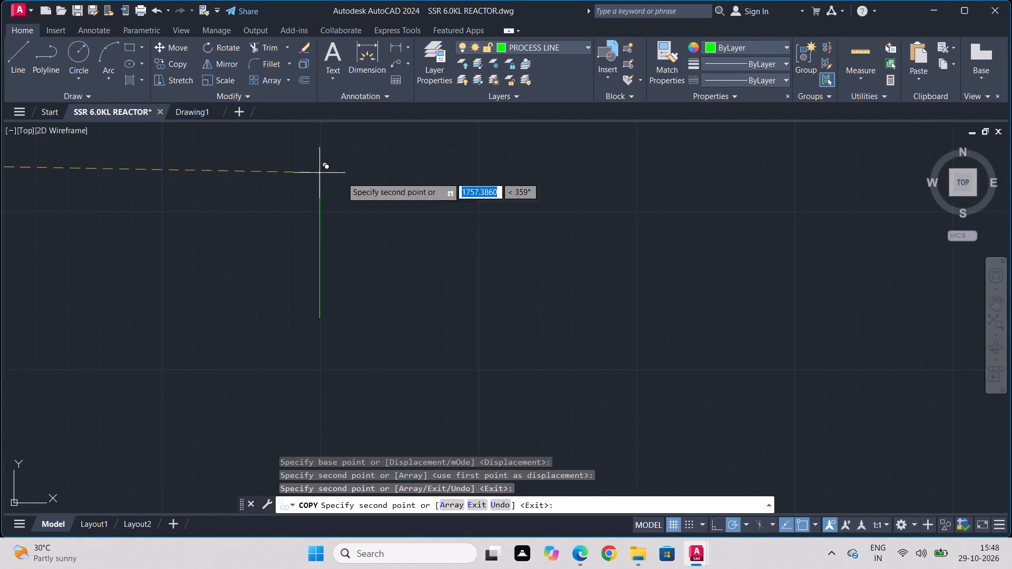
scroll(493, 204, down, 2)
middle_drag(475, 210, 320, 382)
scroll(534, 348, down, 1)
middle_drag(612, 365, 71, 283)
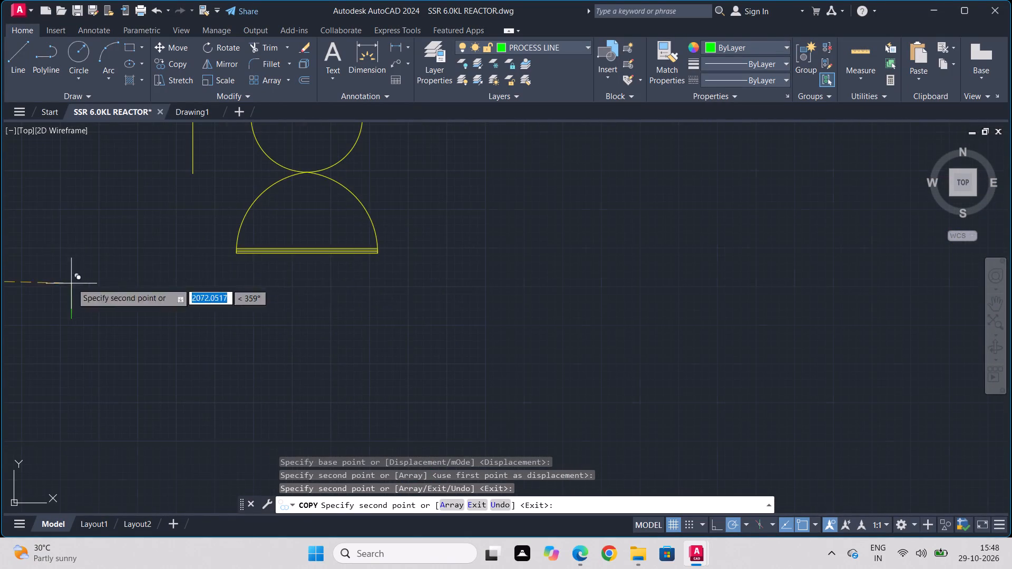
scroll(287, 282, up, 2)
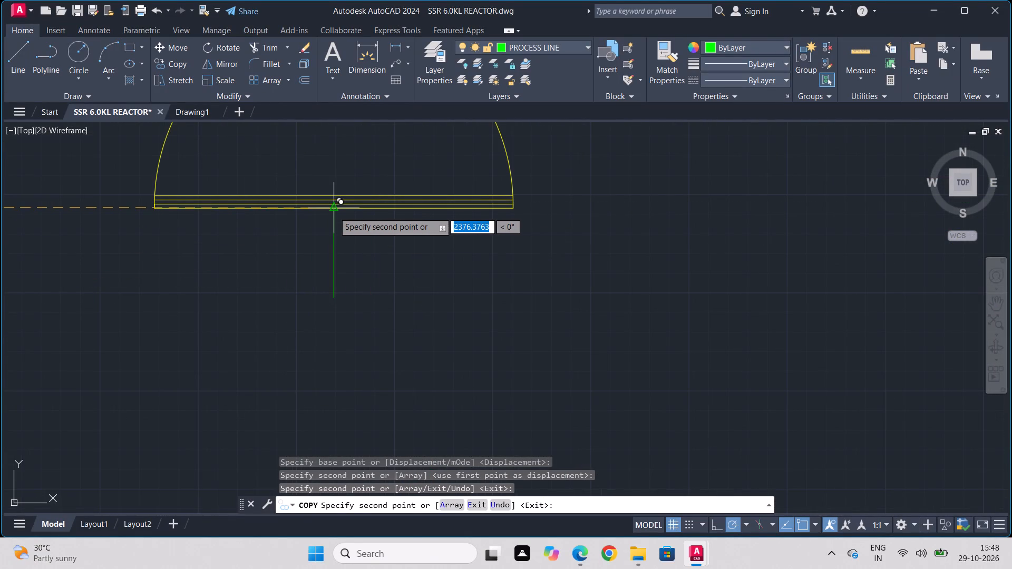
scroll(334, 212, up, 4)
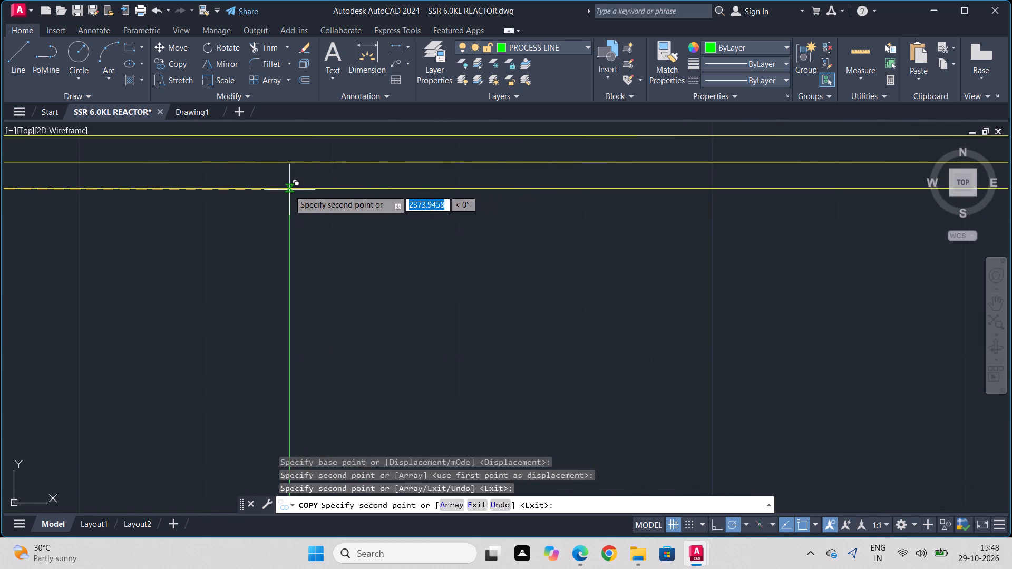
scroll(265, 195, down, 3)
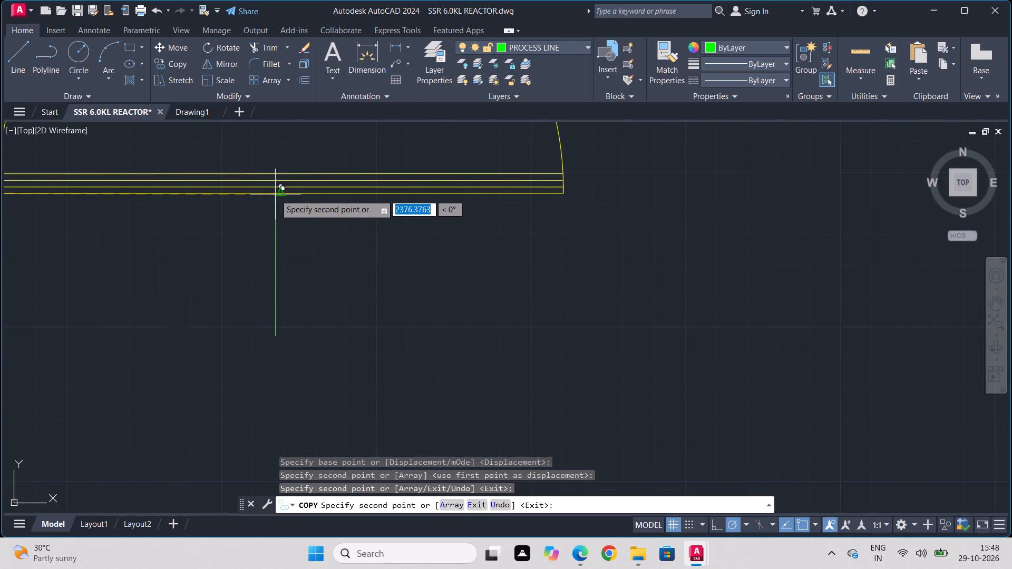
click(281, 194)
Place another copy of the stub at the bottom flange midpoint of the fifth valve, across the wider gap.
scroll(599, 285, down, 2)
middle_drag(599, 285, 0, 239)
scroll(238, 260, down, 1)
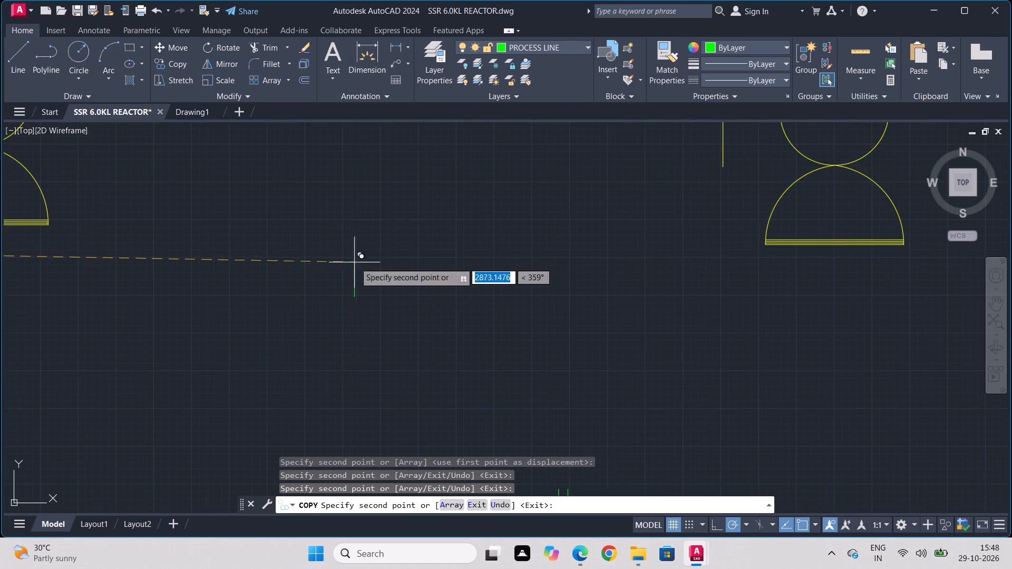
scroll(711, 293, down, 1)
middle_drag(711, 293, 1, 293)
middle_drag(65, 285, 343, 282)
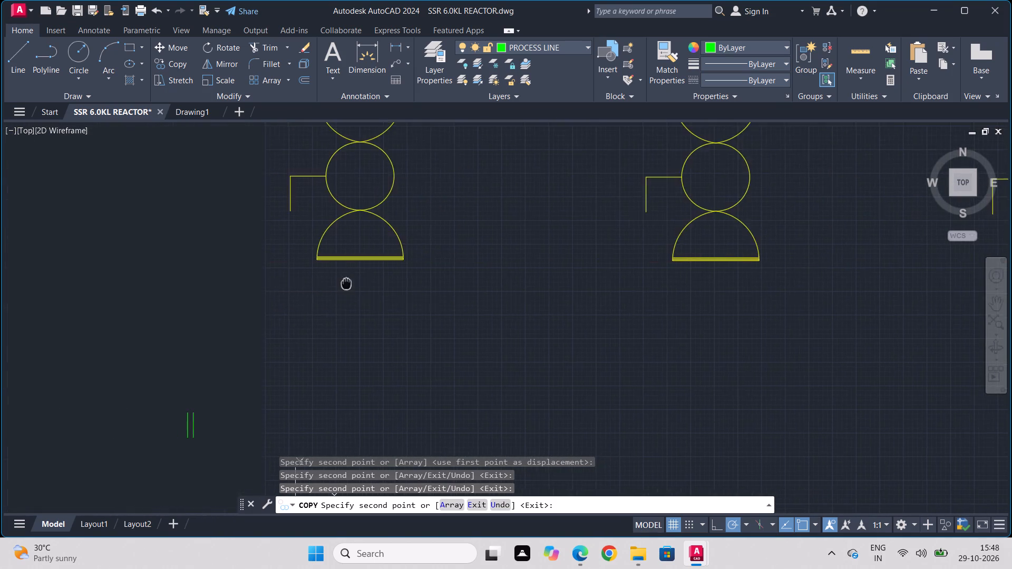
middle_drag(343, 282, 346, 282)
scroll(323, 279, up, 4)
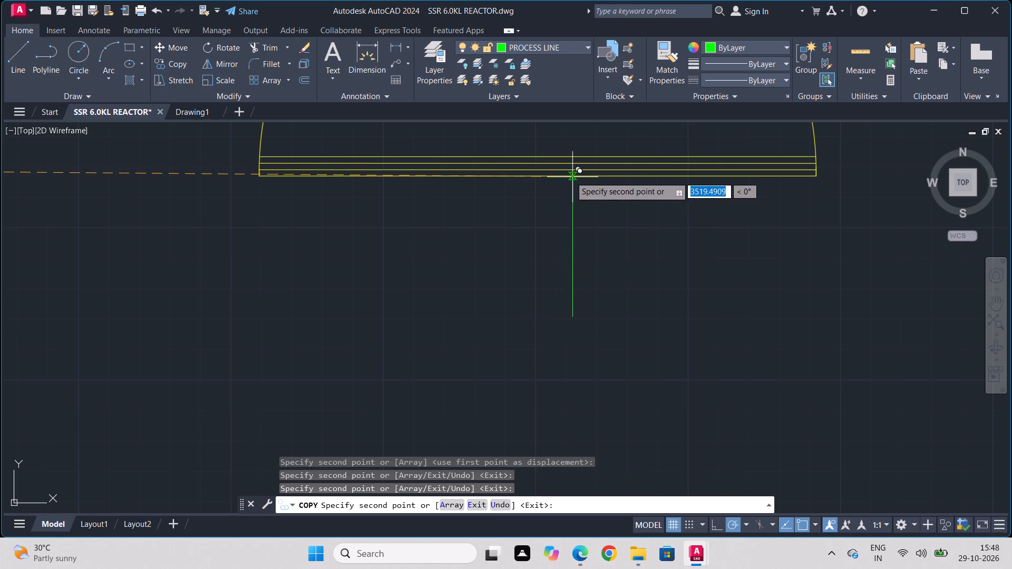
click(541, 178)
Place another copy of the stub at the bottom flange midpoint of the sixth valve.
scroll(731, 228, down, 1)
middle_drag(731, 228, 307, 236)
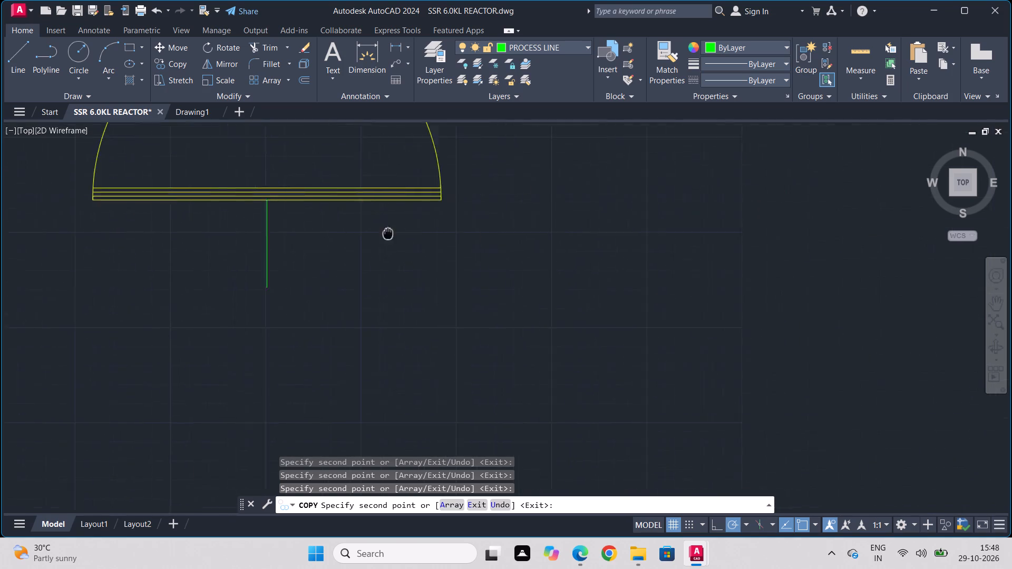
middle_drag(307, 236, 119, 264)
scroll(119, 265, down, 2)
scroll(638, 262, up, 2)
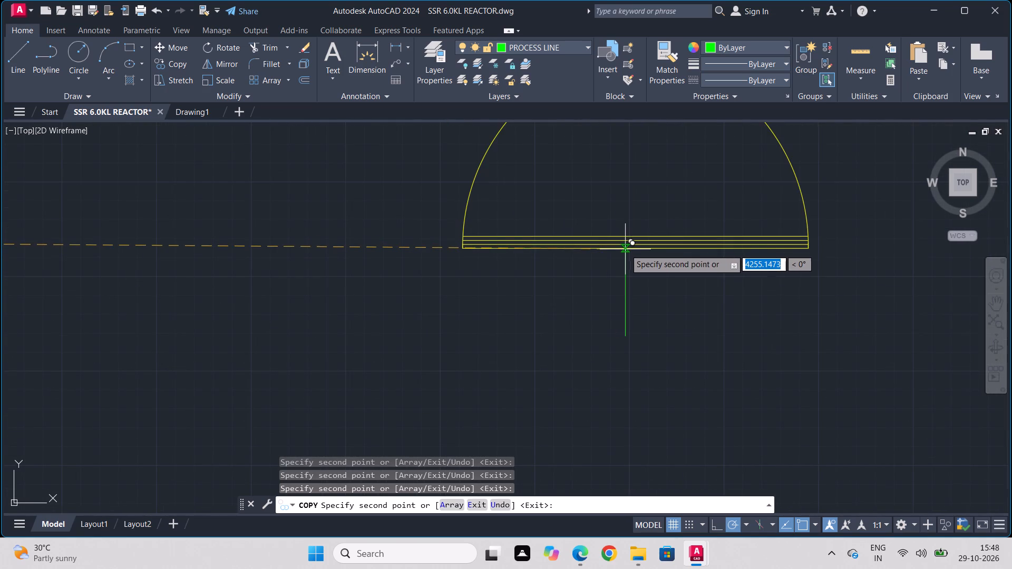
scroll(625, 249, up, 3)
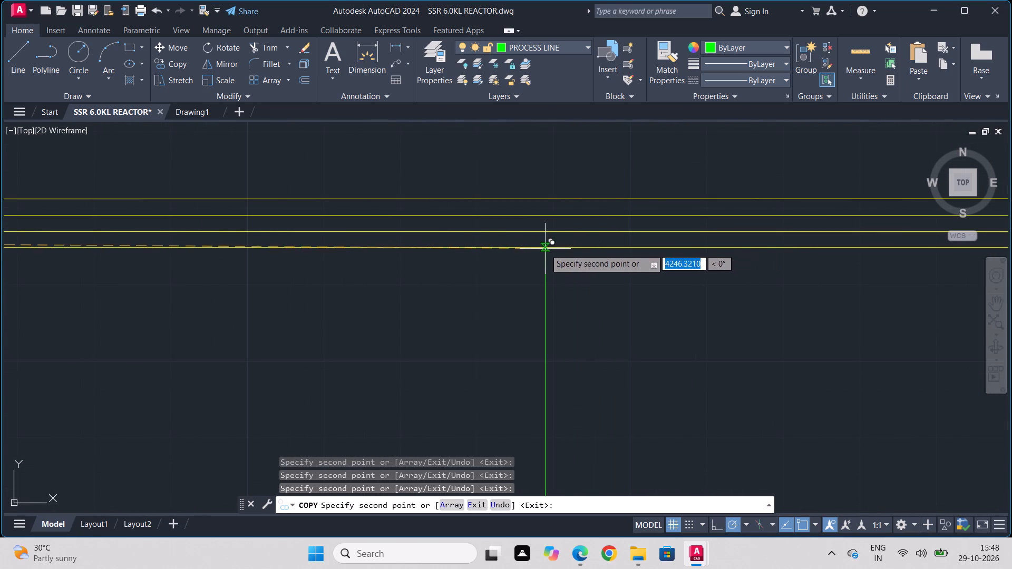
click(651, 249)
Place the last copy of the stub at the bottom flange midpoint of the second group's seventh valve and finish copying.
scroll(705, 297, down, 1)
middle_drag(704, 297, 143, 279)
scroll(143, 279, down, 2)
middle_drag(520, 301, 120, 300)
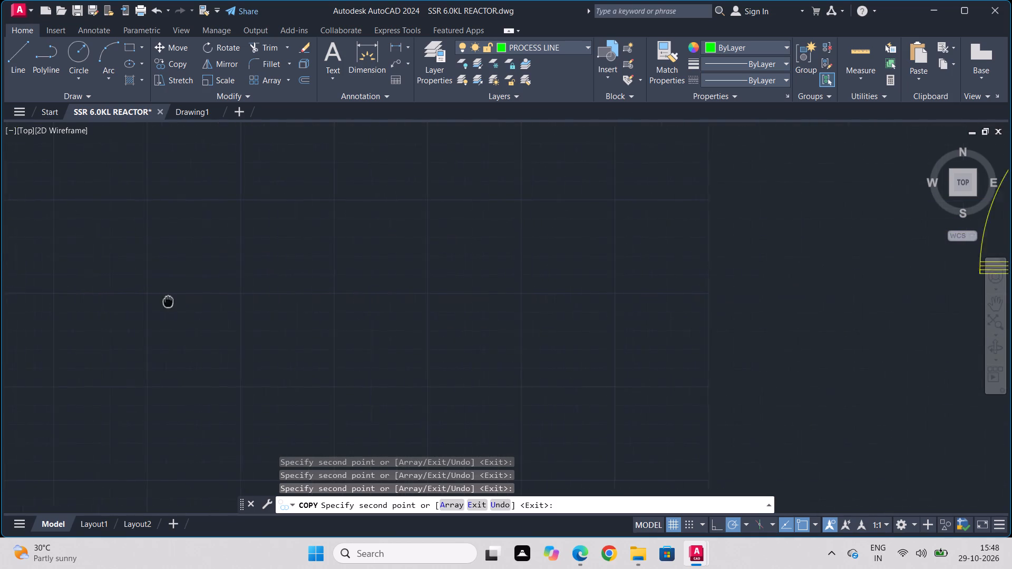
middle_drag(120, 300, 101, 300)
scroll(103, 300, down, 3)
scroll(324, 328, up, 2)
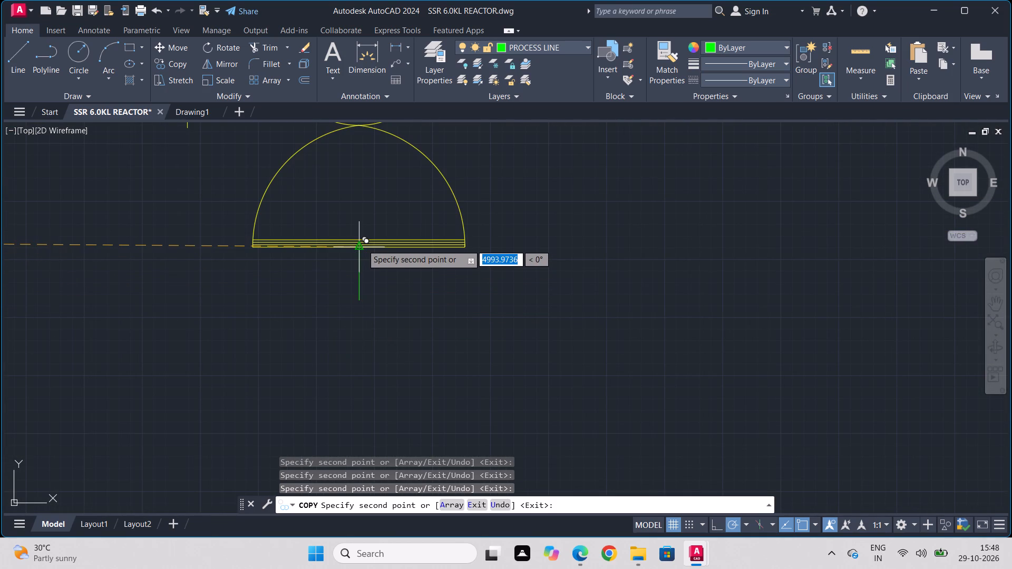
click(362, 244)
key(Escape)
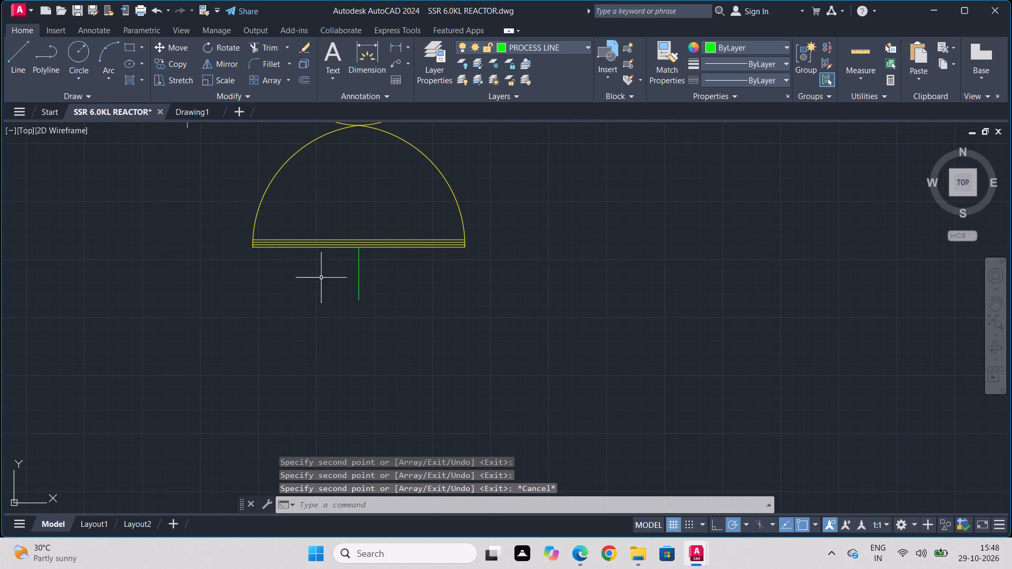
Move the loose pair of short vertical lines from the wider gap to below the space between the second group's sixth and seventh valves.
scroll(345, 258, up, 2)
scroll(328, 292, down, 3)
scroll(156, 336, down, 4)
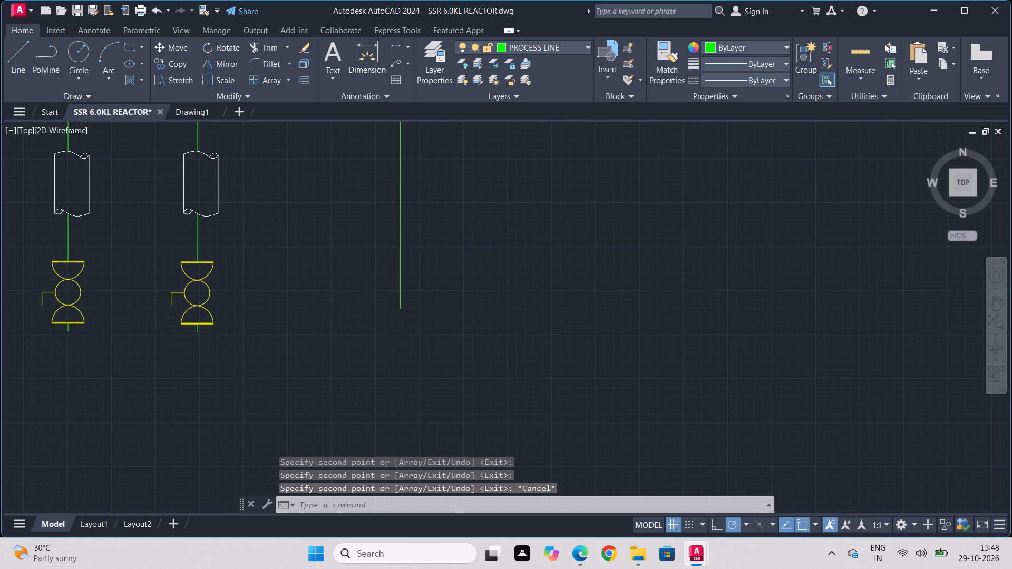
middle_drag(110, 345, 416, 300)
scroll(415, 300, down, 1)
scroll(306, 327, up, 3)
drag(396, 260, 383, 272)
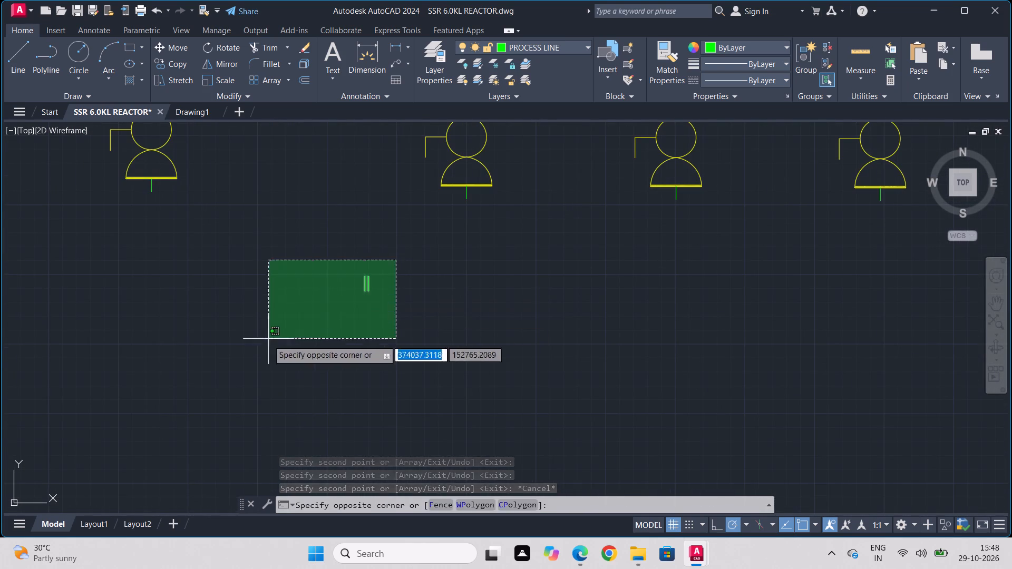
click(268, 340)
click(171, 42)
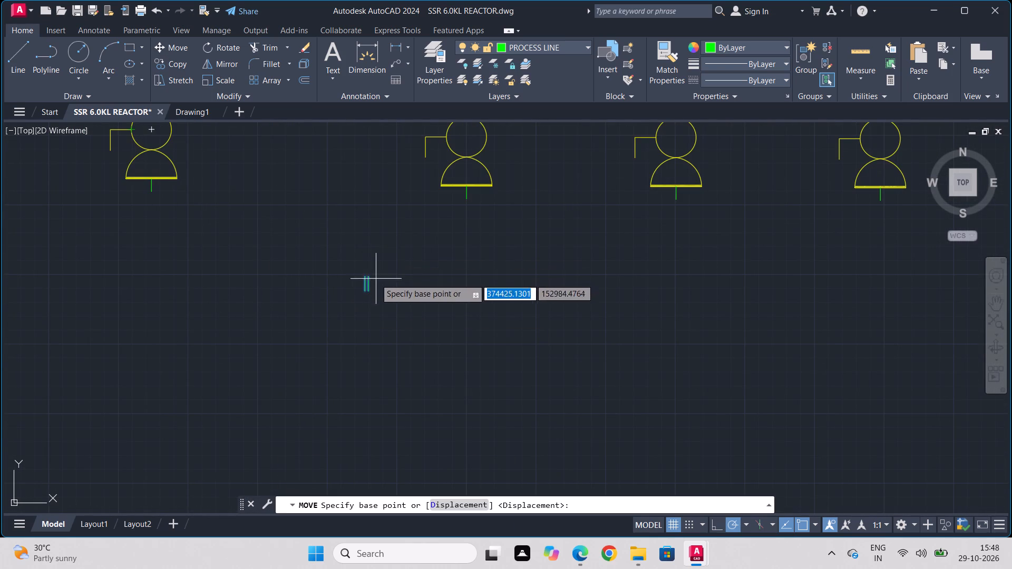
drag(359, 283, 379, 283)
scroll(717, 272, down, 3)
middle_drag(717, 272, 480, 287)
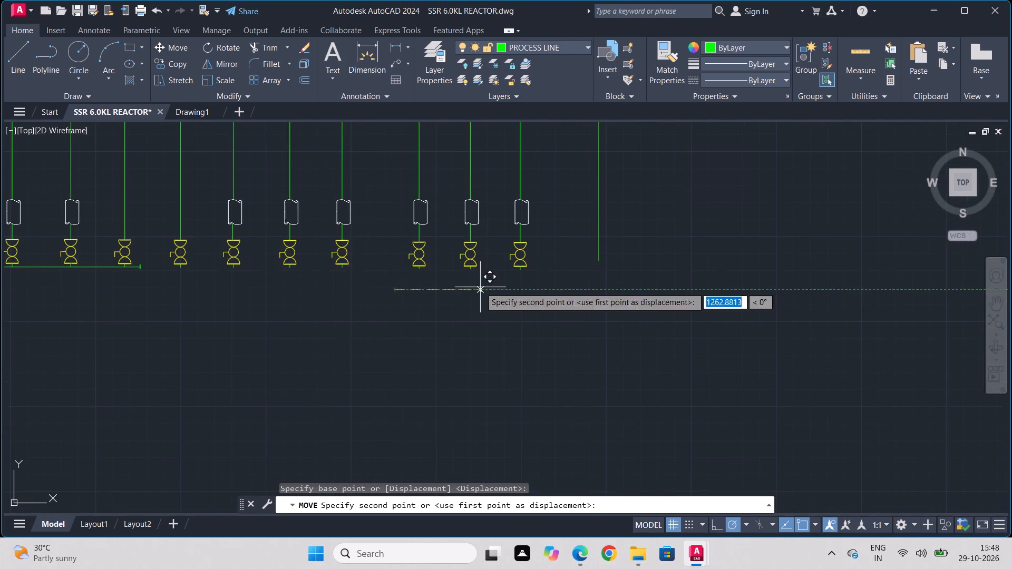
scroll(493, 287, up, 3)
click(525, 279)
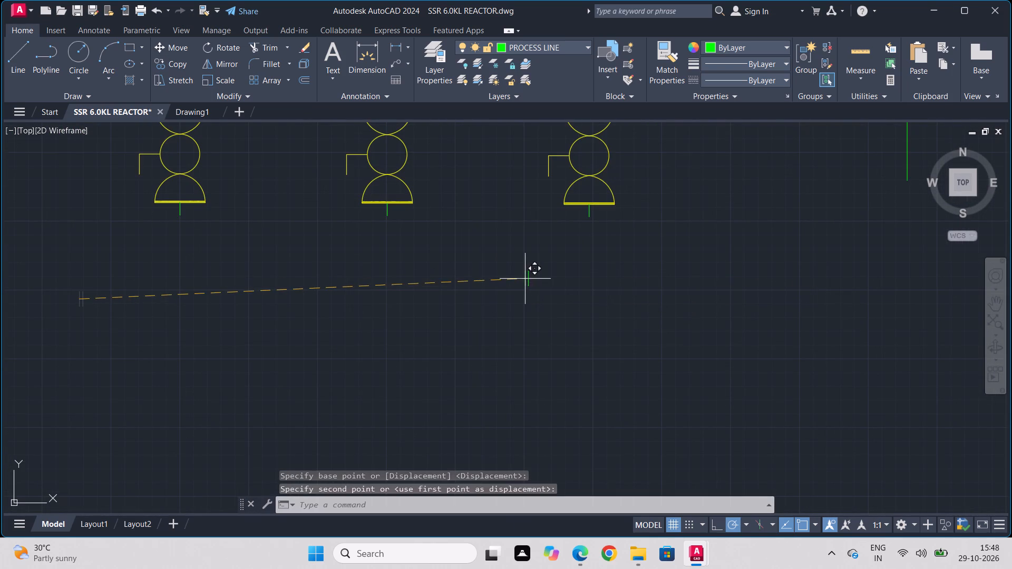
key(Escape)
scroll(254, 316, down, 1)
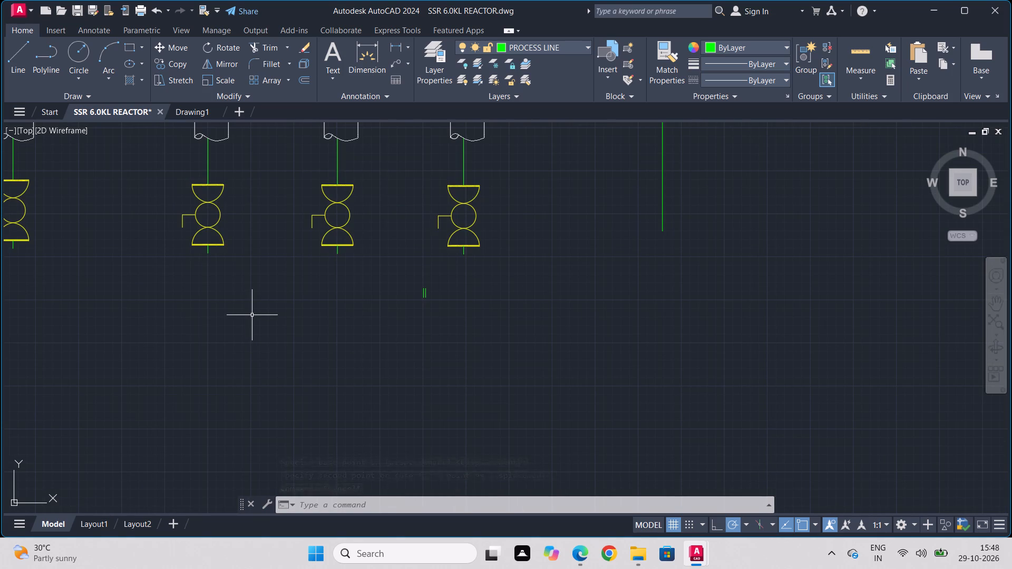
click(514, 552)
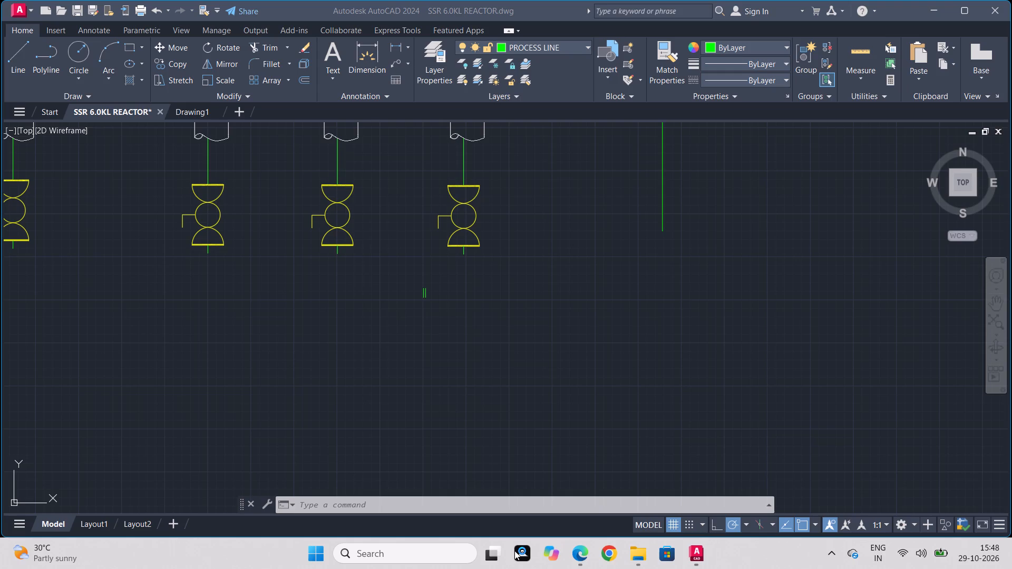
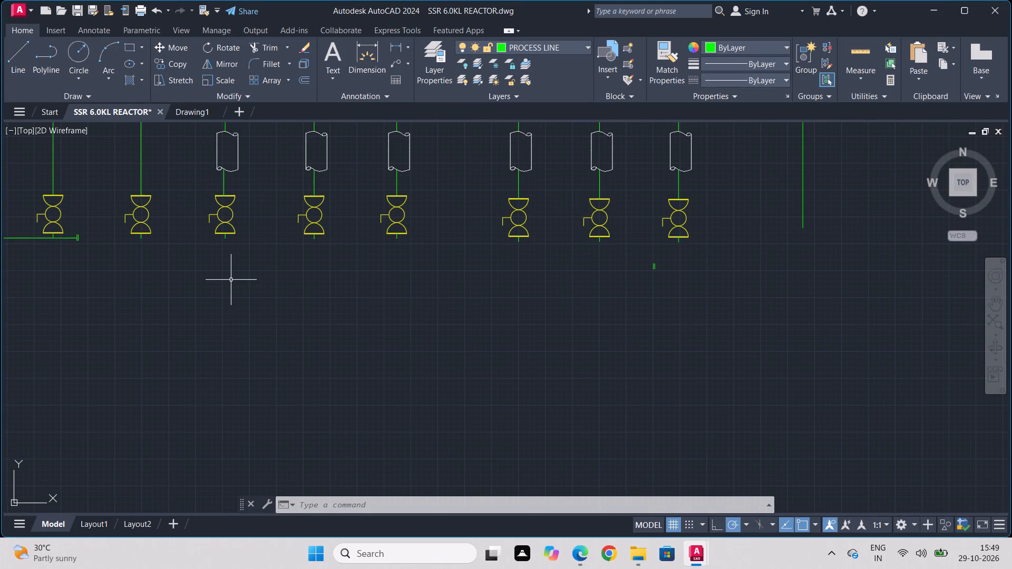
Draw the second group's header line, about 4870 long, from before its first valve to between the sixth and seventh valves.
key(l)
key(Return)
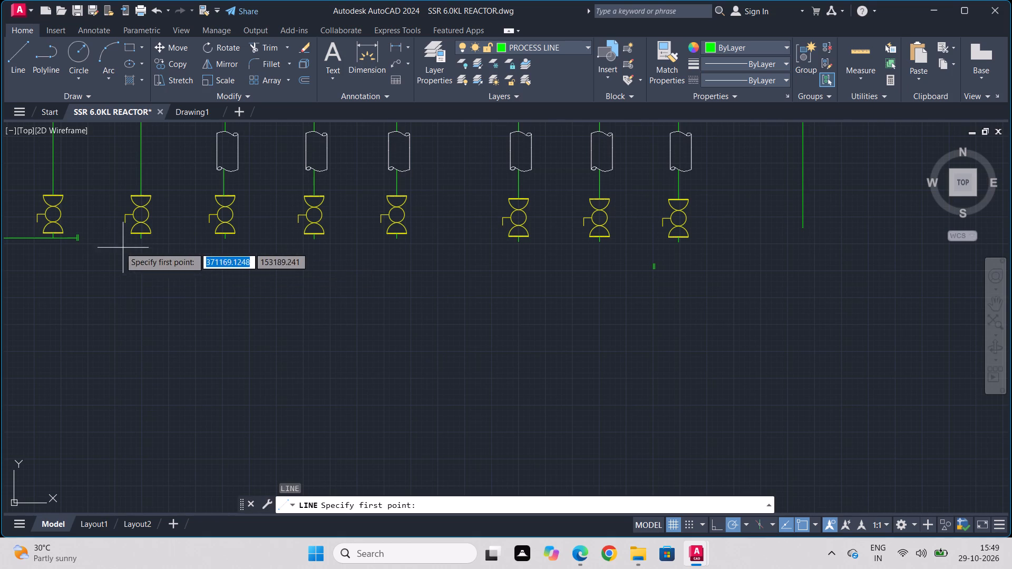
scroll(81, 235, up, 3)
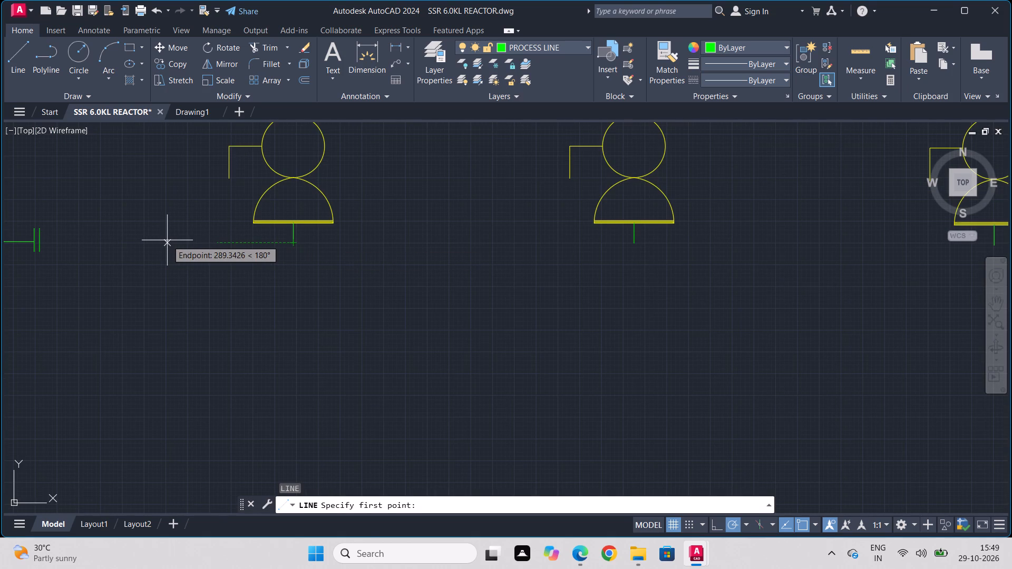
click(167, 240)
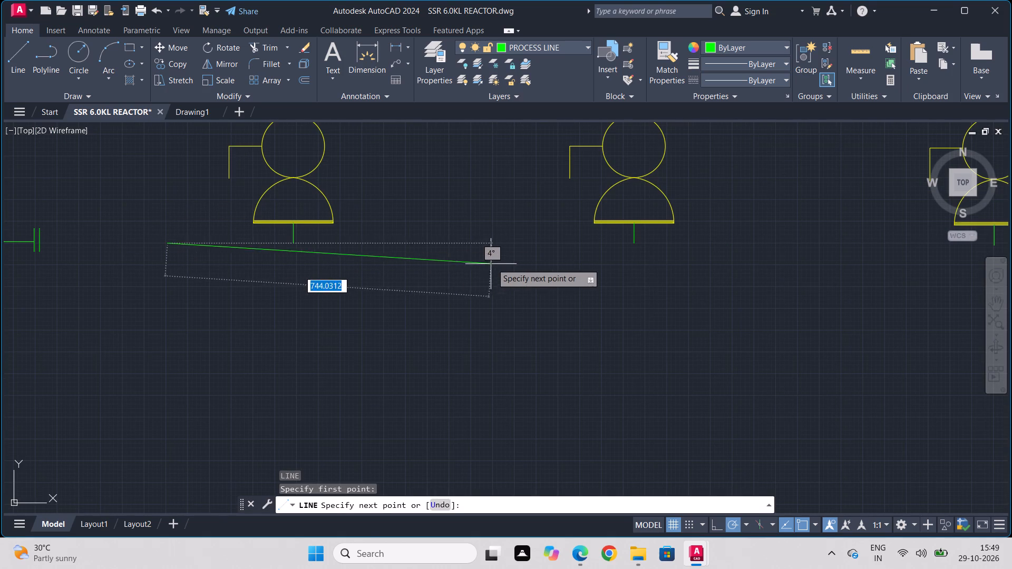
scroll(510, 254, down, 1)
middle_drag(510, 254, 75, 297)
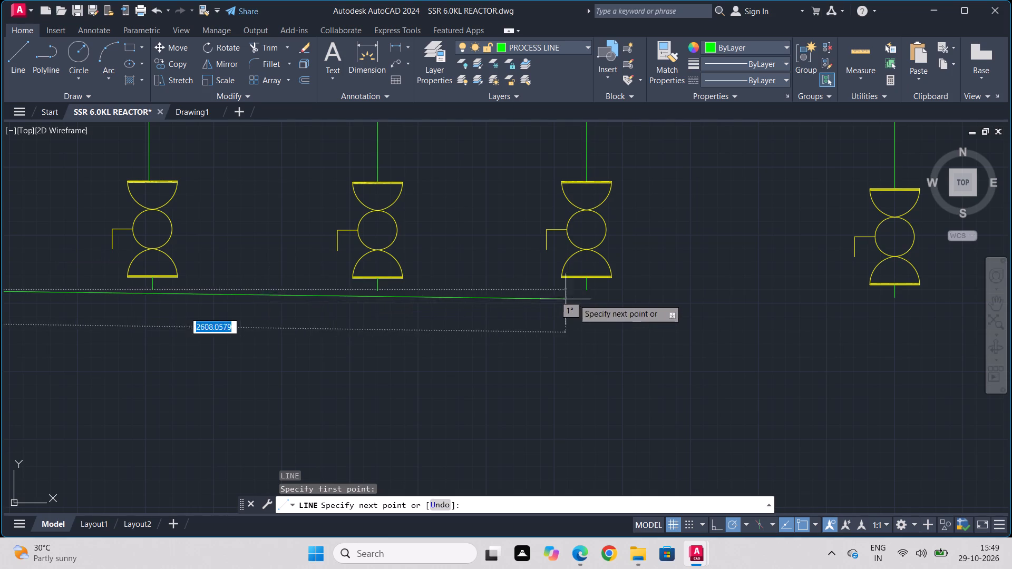
middle_drag(632, 289, 60, 344)
scroll(57, 345, down, 2)
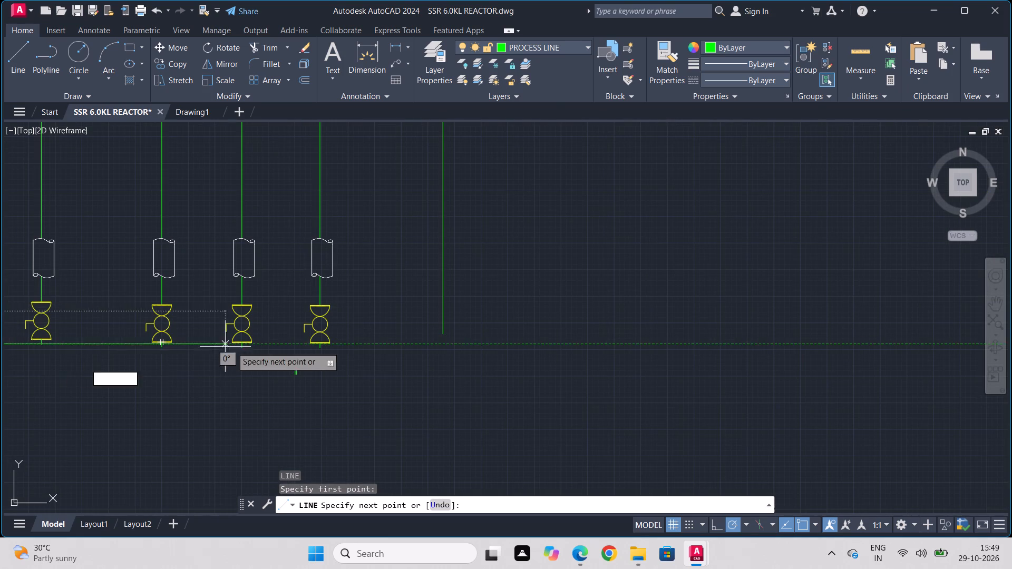
scroll(274, 349, up, 3)
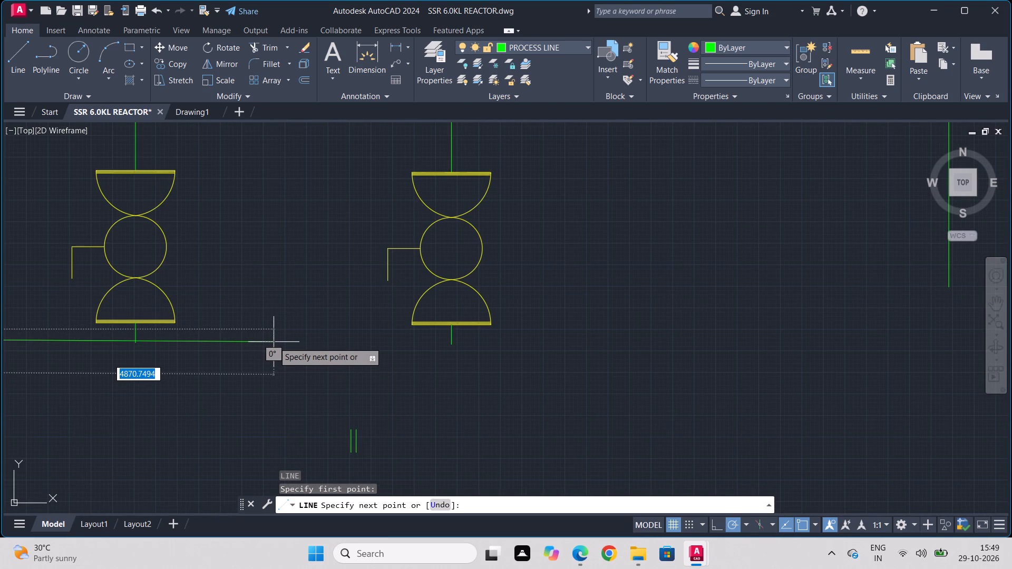
click(274, 344)
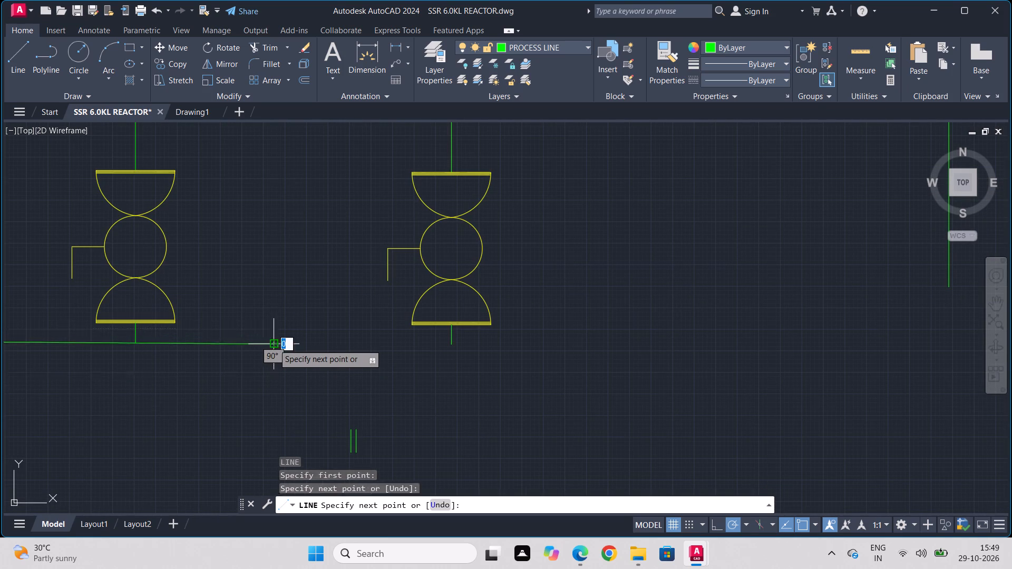
key(Escape)
Stretch the outlet stub of the second group's second valve down to meet the new header line.
scroll(194, 390, down, 2)
middle_drag(197, 390, 452, 337)
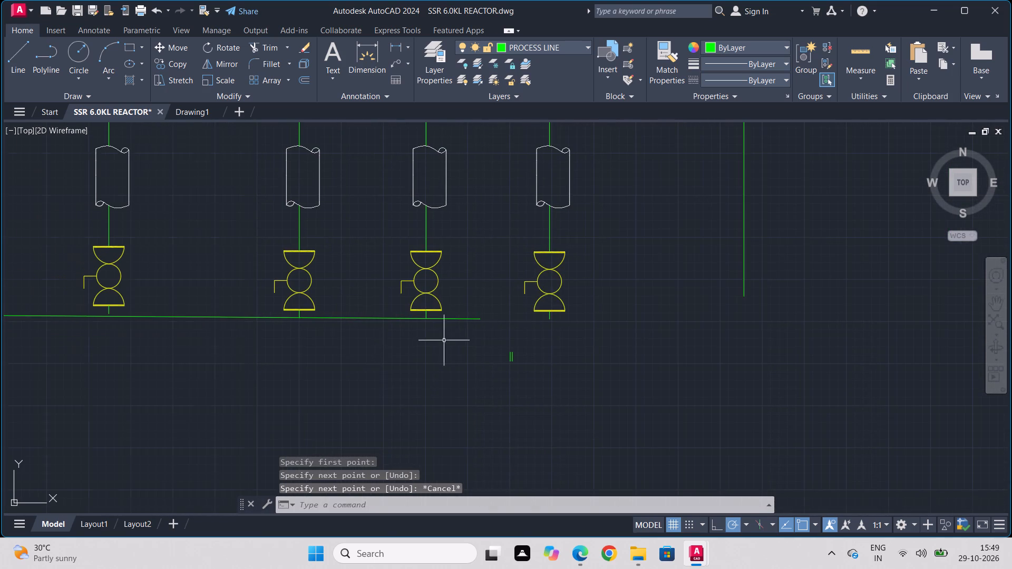
scroll(198, 339, up, 1)
middle_drag(173, 350, 403, 349)
middle_drag(22, 370, 255, 358)
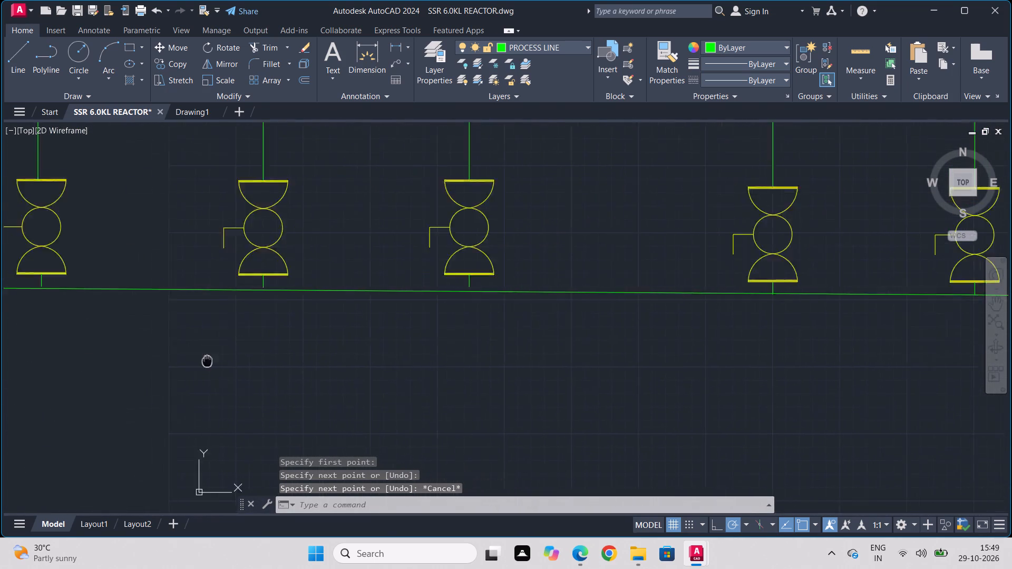
middle_drag(255, 358, 328, 342)
middle_drag(35, 299, 313, 315)
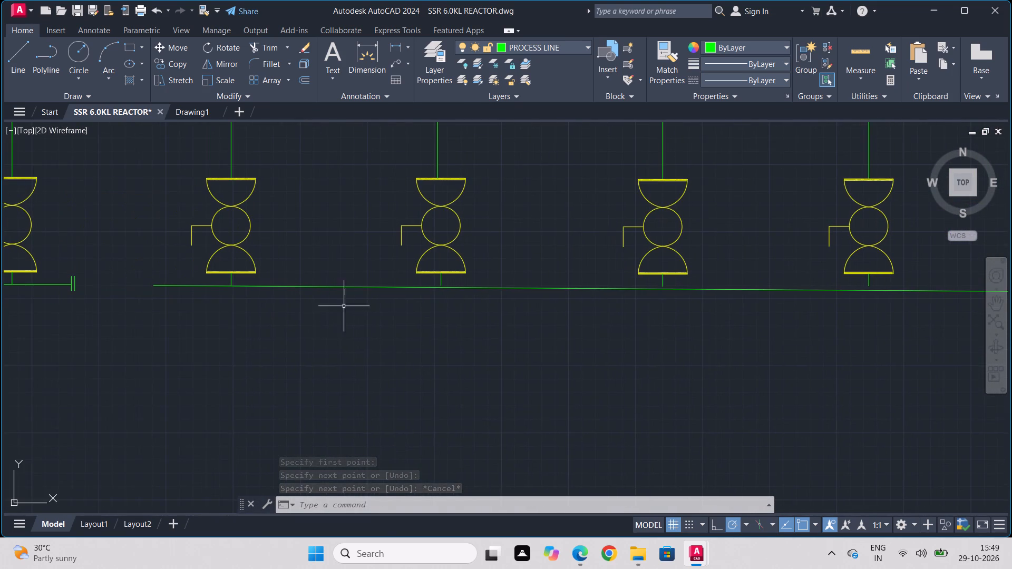
scroll(436, 286, up, 5)
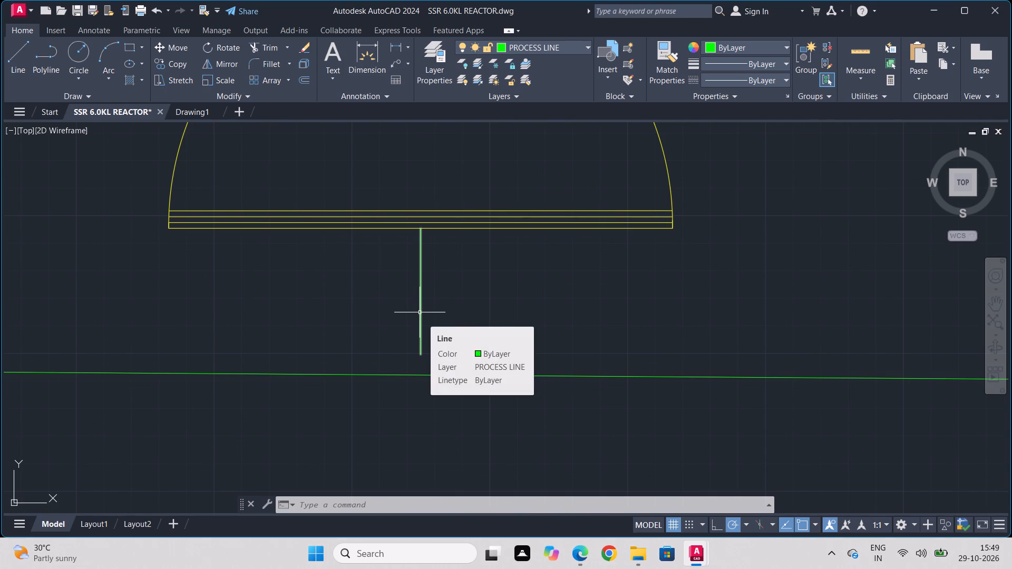
click(420, 312)
click(422, 356)
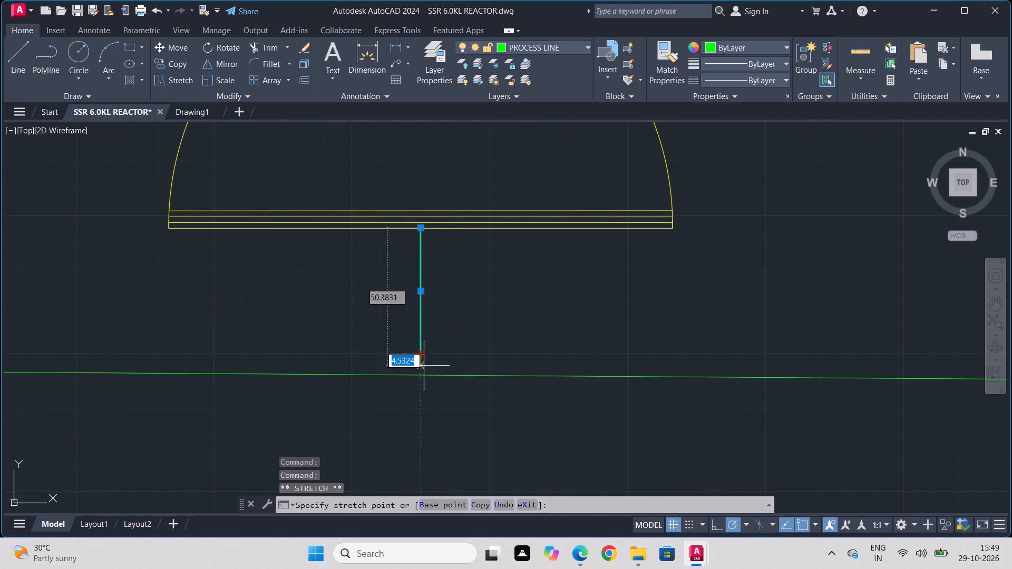
click(424, 374)
key(Escape)
Stretch the outlet stub of the second group's first valve down to meet the header line.
scroll(480, 367, down, 3)
scroll(274, 390, down, 1)
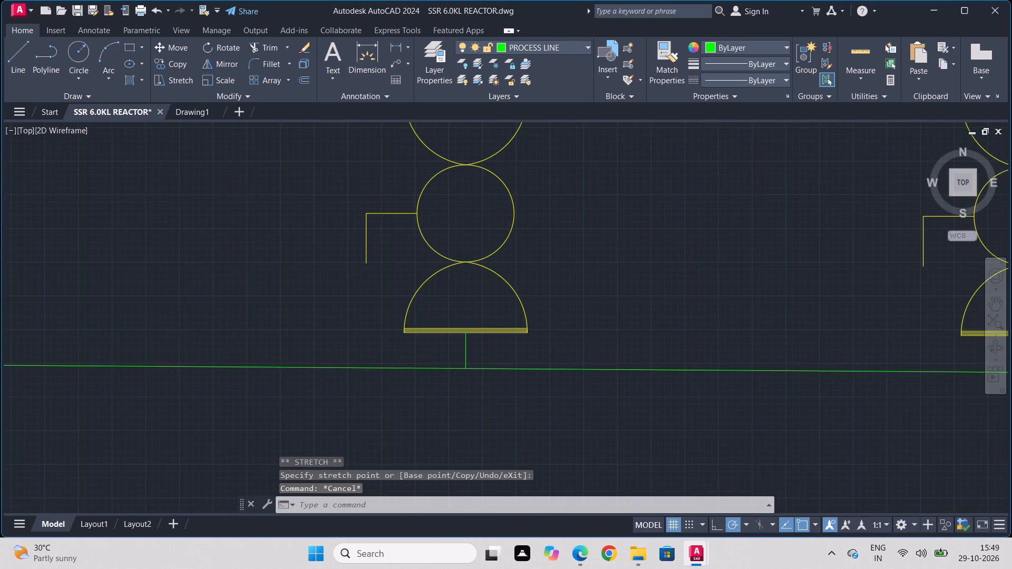
middle_drag(274, 390, 421, 355)
scroll(211, 341, up, 7)
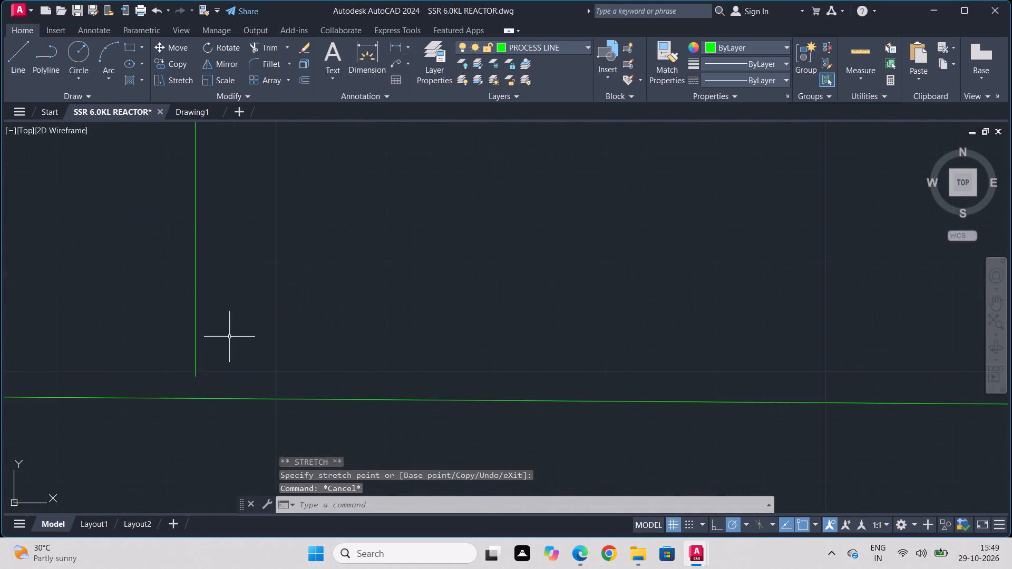
click(195, 365)
click(194, 378)
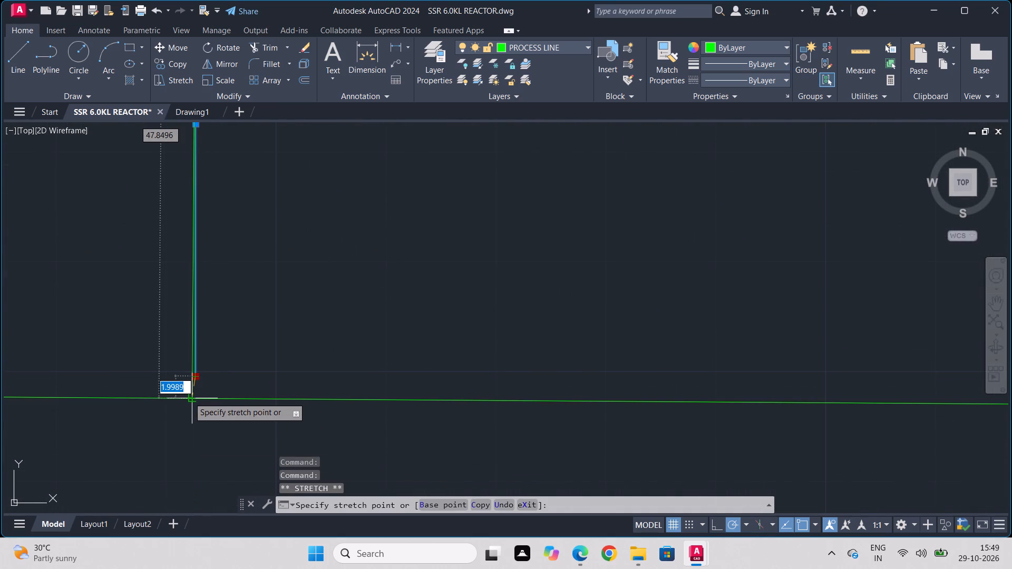
click(198, 400)
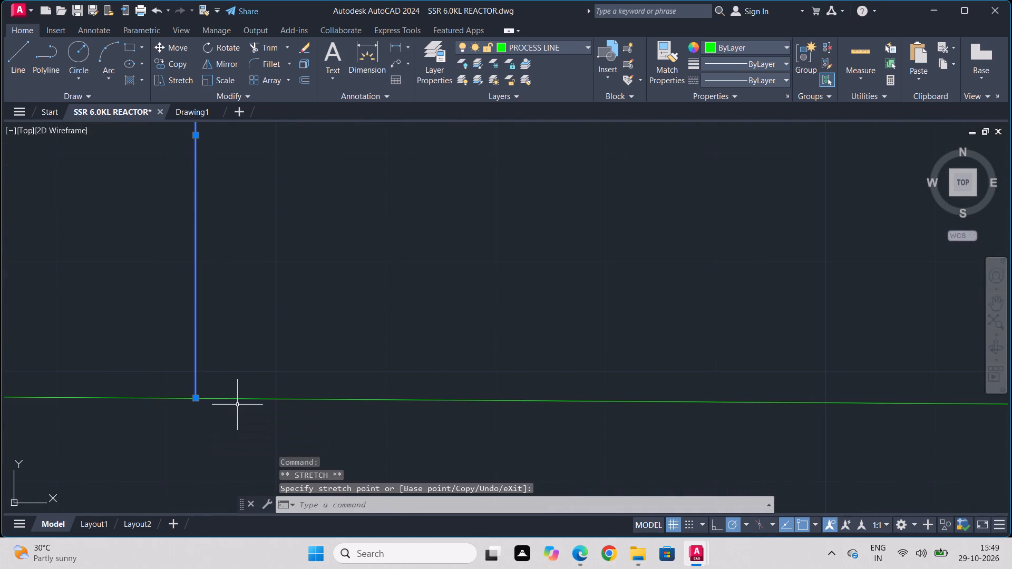
key(Escape)
scroll(305, 433, down, 1)
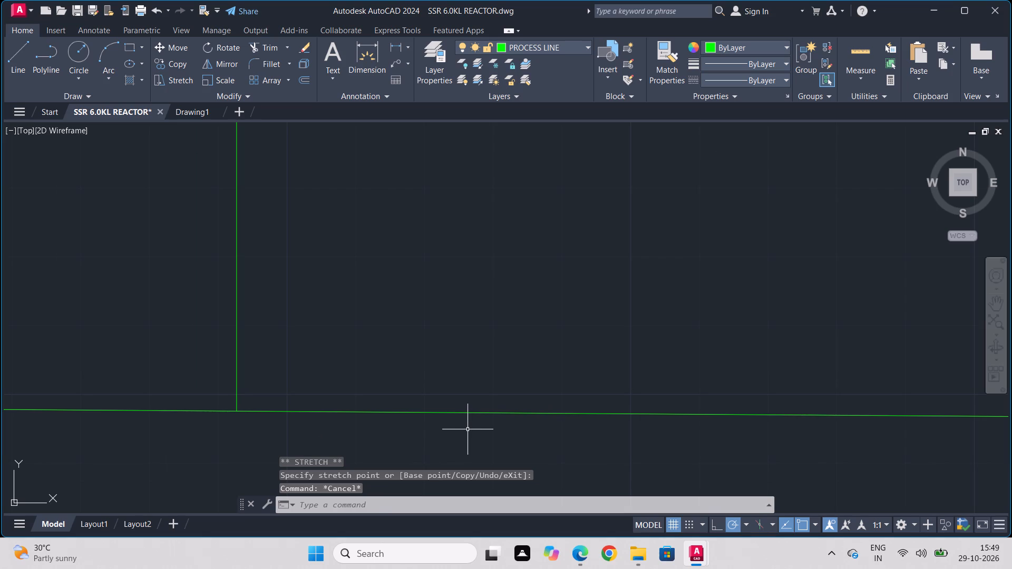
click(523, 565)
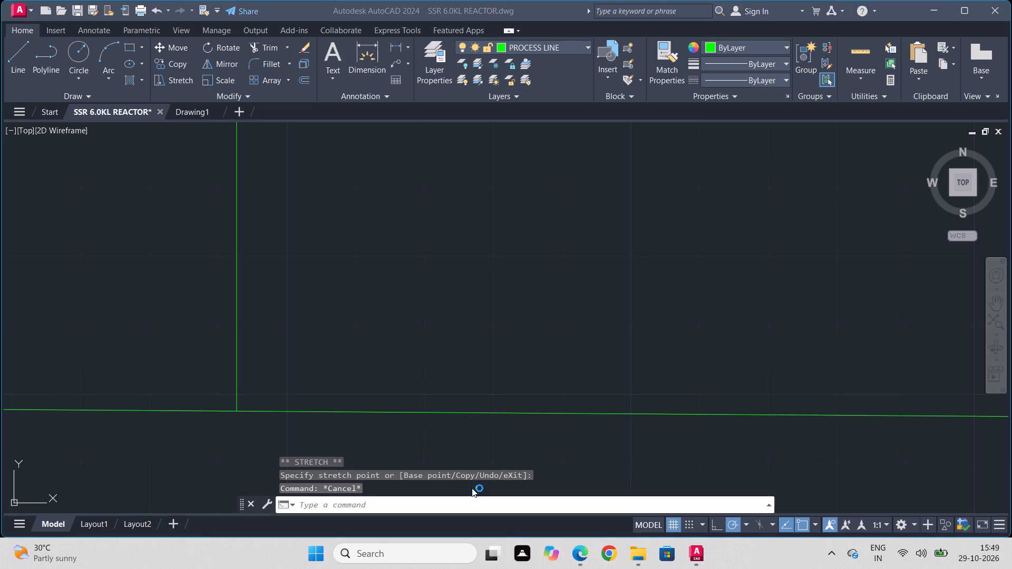
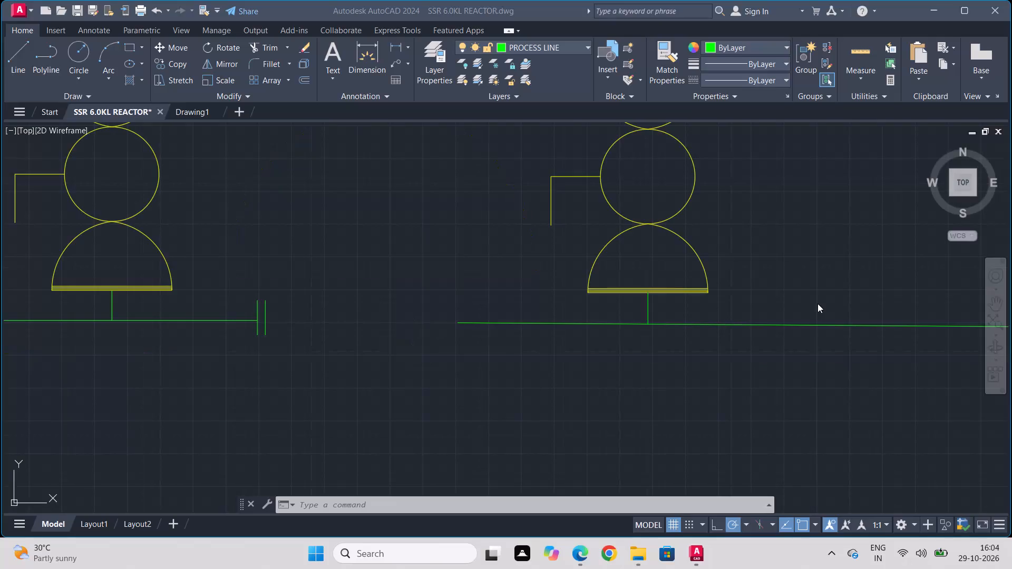
Stretch the outlet stub of the second group's third valve down to meet the header line.
scroll(842, 308, up, 1)
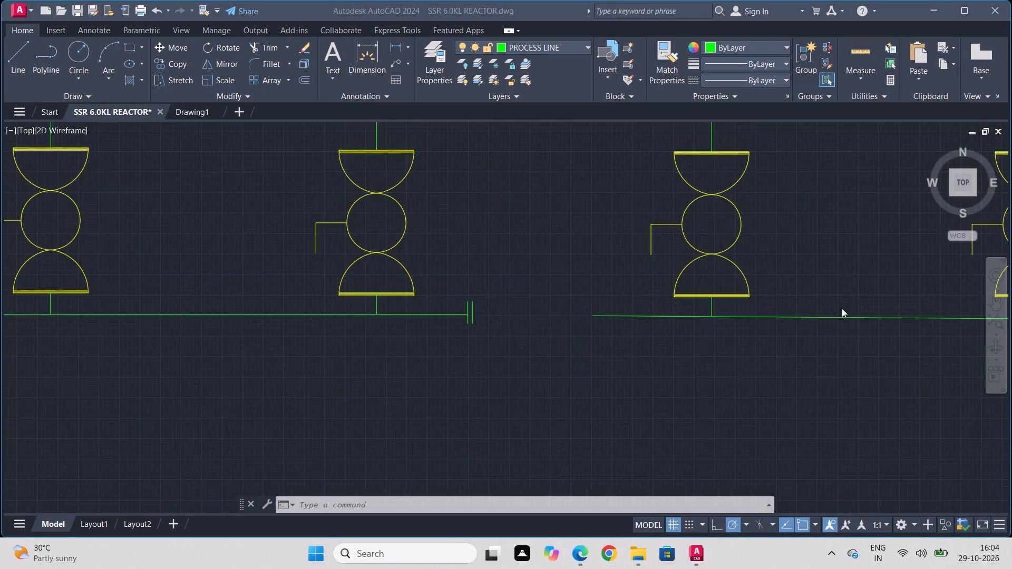
scroll(842, 308, up, 1)
middle_drag(842, 308, 477, 347)
middle_drag(888, 298, 297, 351)
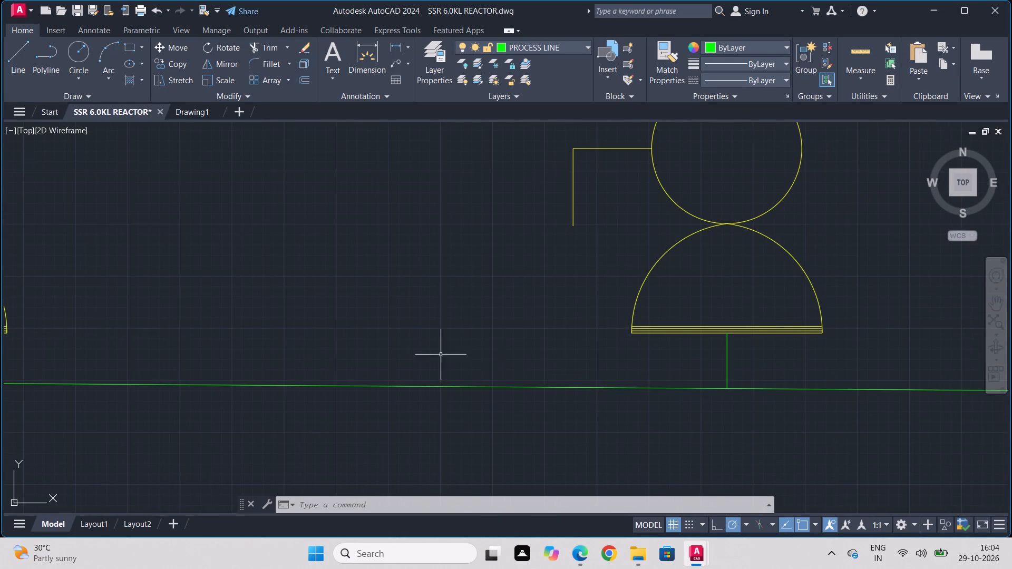
middle_drag(795, 374, 302, 357)
scroll(723, 365, up, 1)
middle_drag(775, 352, 61, 347)
scroll(84, 353, down, 1)
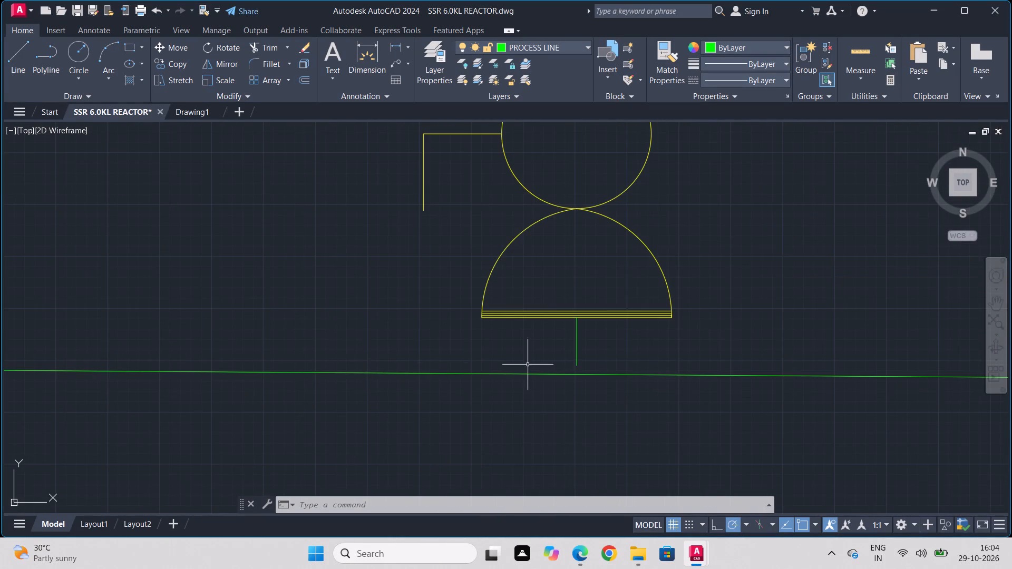
scroll(579, 370, up, 4)
click(560, 329)
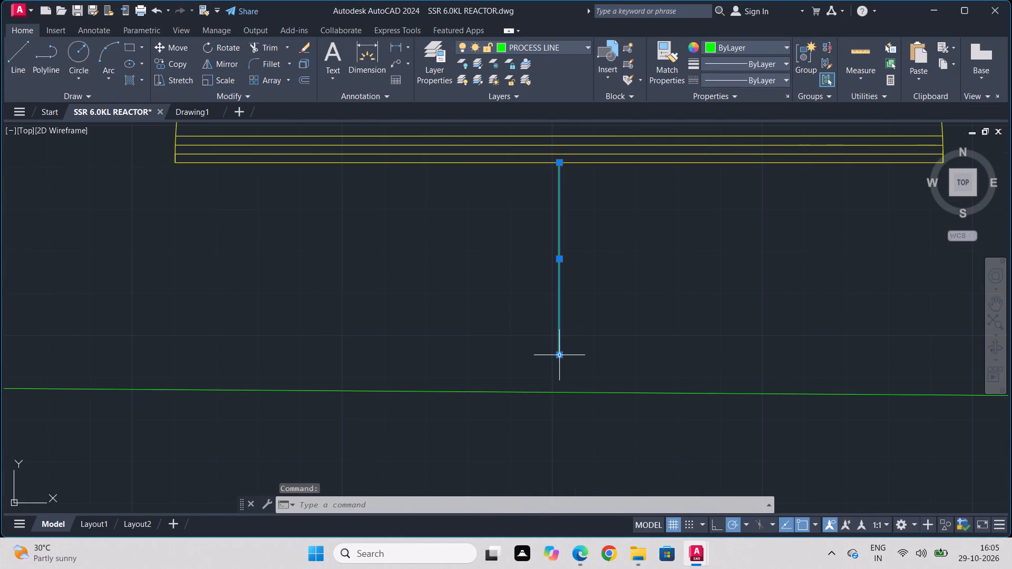
click(560, 357)
click(557, 392)
key(Escape)
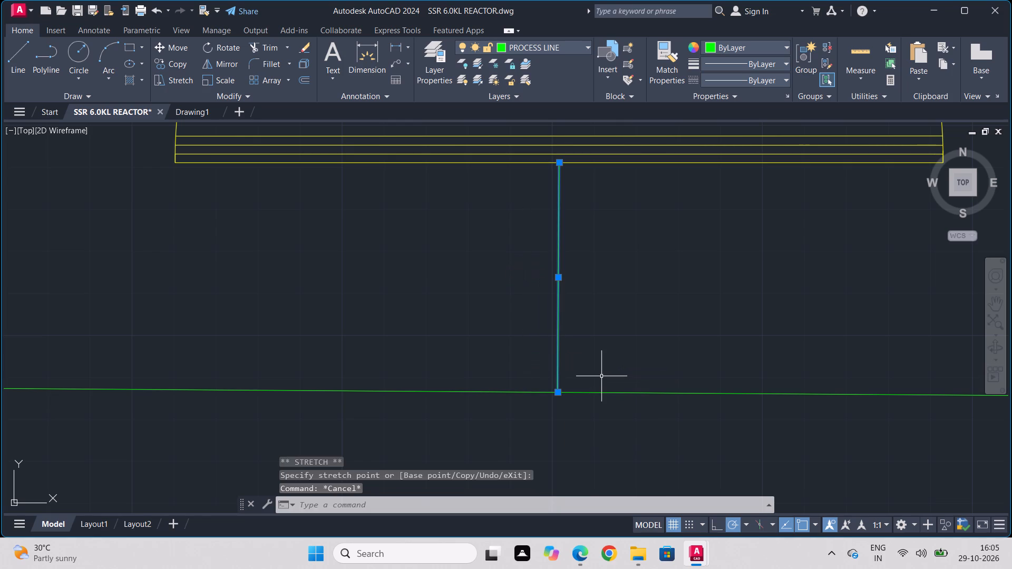
Stretch the outlet stub of the second group's fourth valve down to meet the header line.
scroll(646, 353, down, 2)
scroll(651, 349, up, 1)
scroll(656, 345, down, 1)
middle_drag(726, 334, 176, 343)
scroll(319, 352, down, 2)
middle_drag(572, 339, 250, 311)
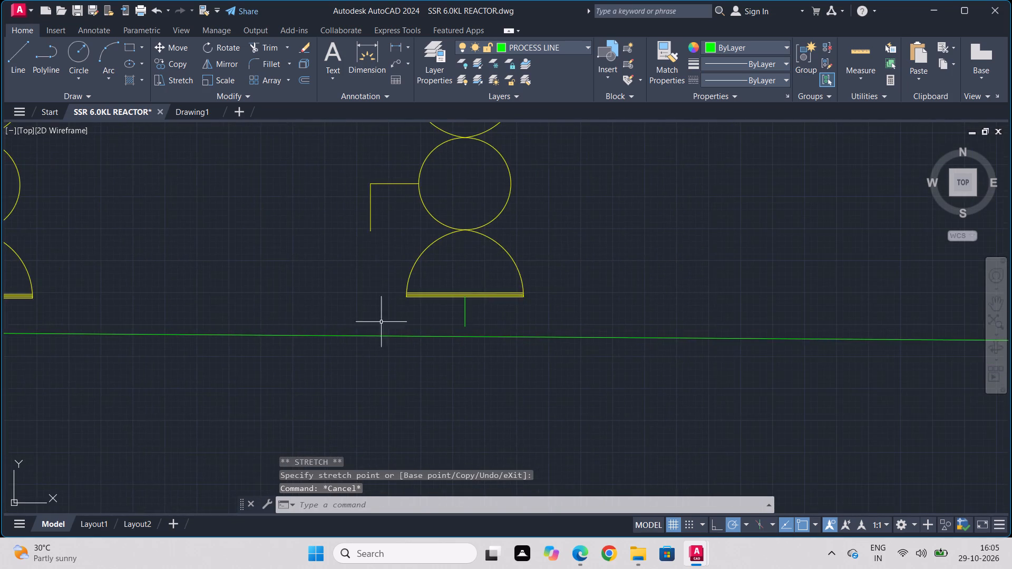
scroll(466, 323, up, 2)
click(457, 301)
click(455, 334)
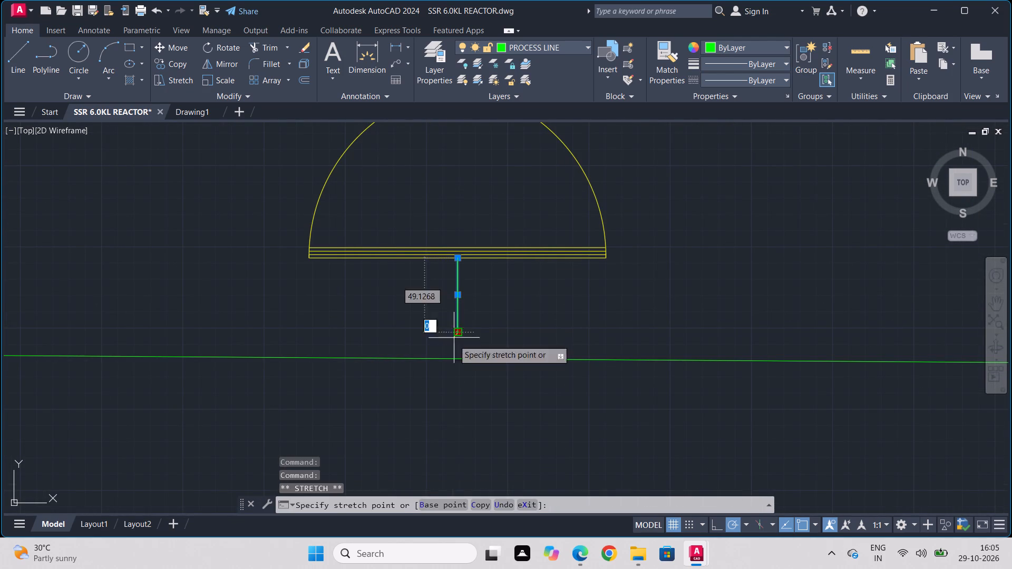
click(457, 358)
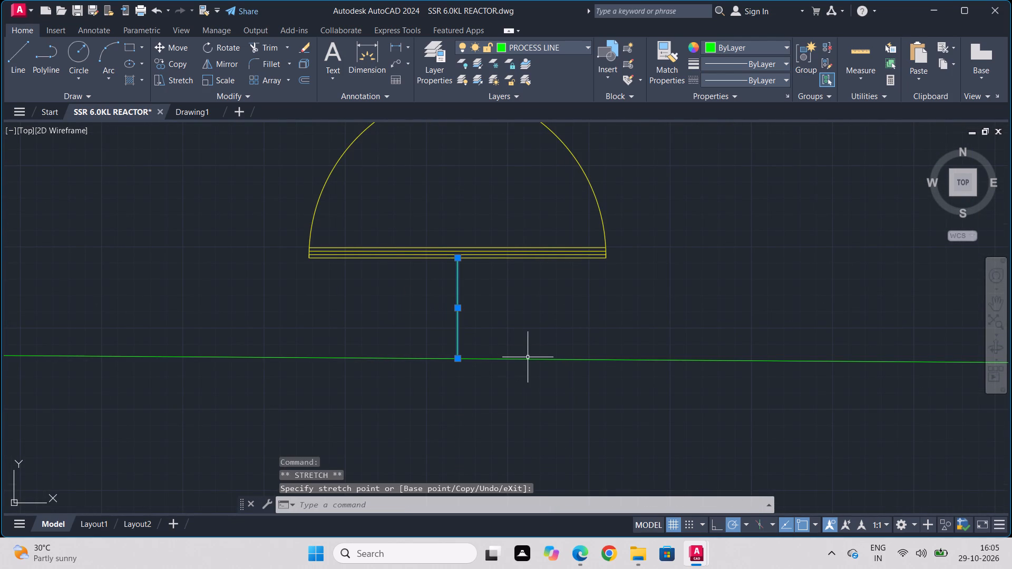
key(Escape)
Trim the part of the fifth valve's outlet stub that projects below the second group's header line.
scroll(609, 331, down, 2)
middle_drag(708, 317, 125, 329)
scroll(727, 364, up, 2)
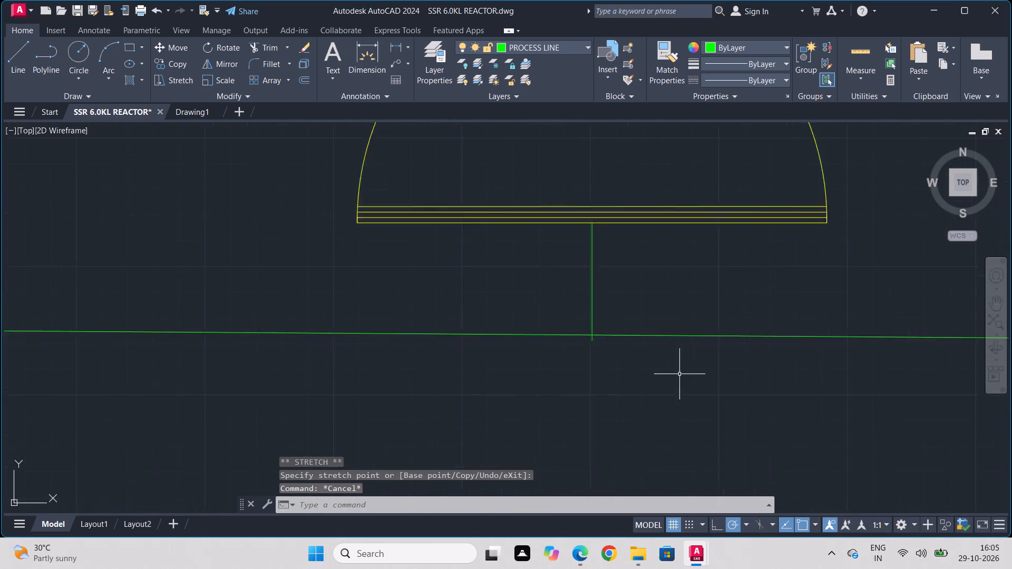
scroll(669, 374, up, 2)
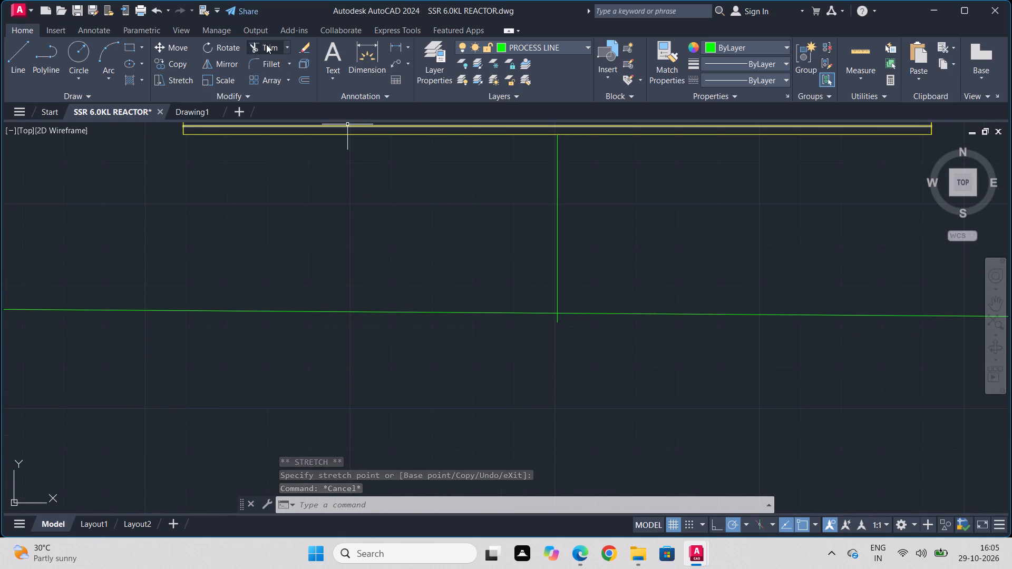
click(266, 44)
click(558, 318)
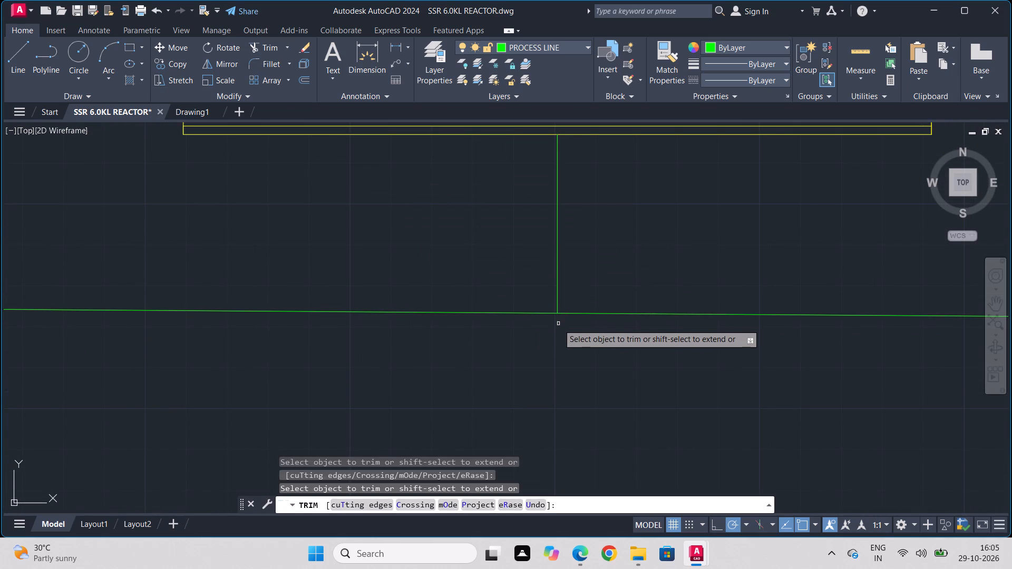
key(Escape)
Stretch the outlet stub of the second group's sixth valve down to end exactly on the header line.
scroll(675, 252, down, 3)
middle_drag(703, 243, 257, 232)
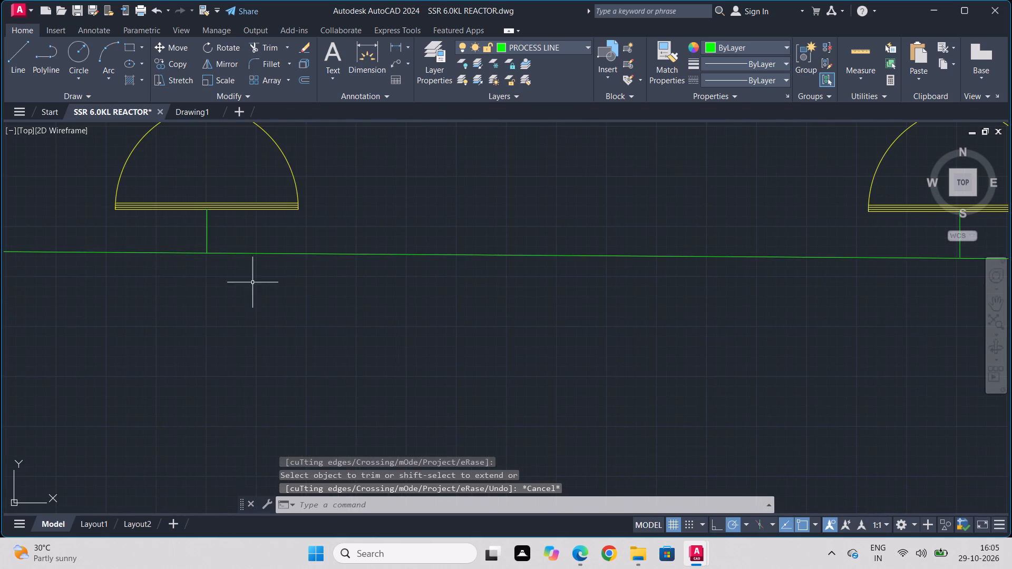
middle_drag(774, 272, 130, 339)
scroll(339, 325, up, 3)
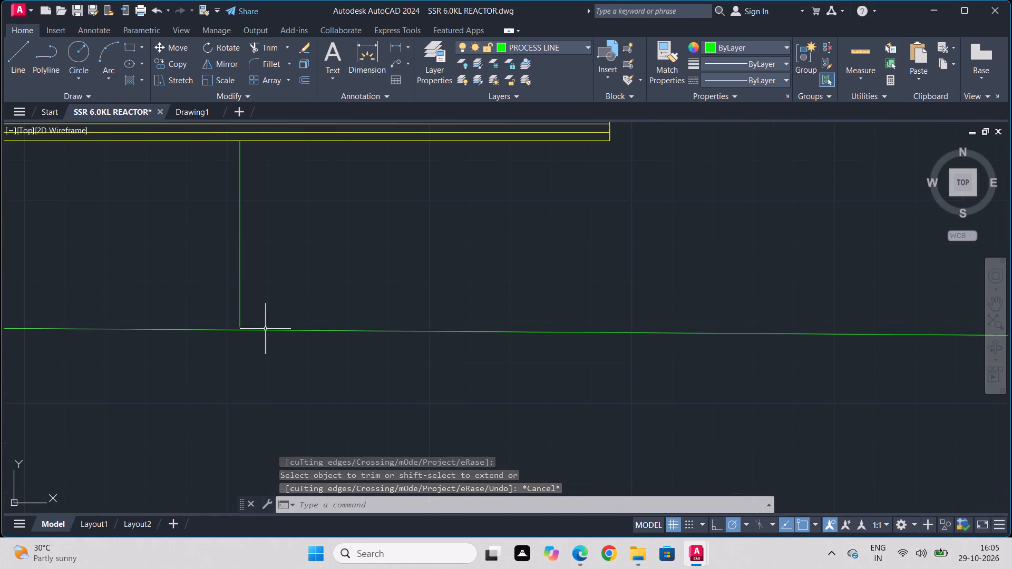
scroll(226, 330, up, 5)
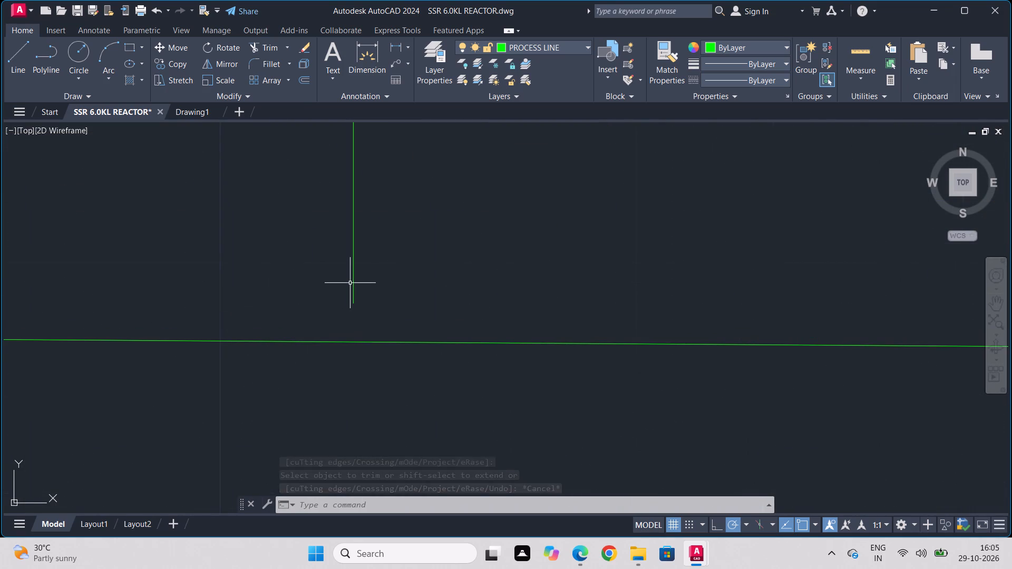
click(353, 274)
click(352, 307)
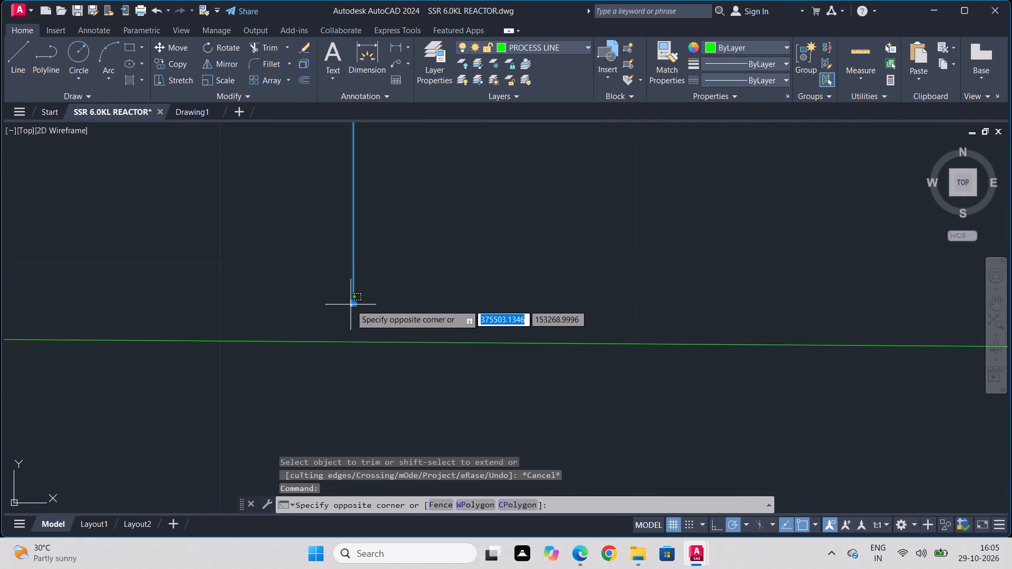
click(355, 304)
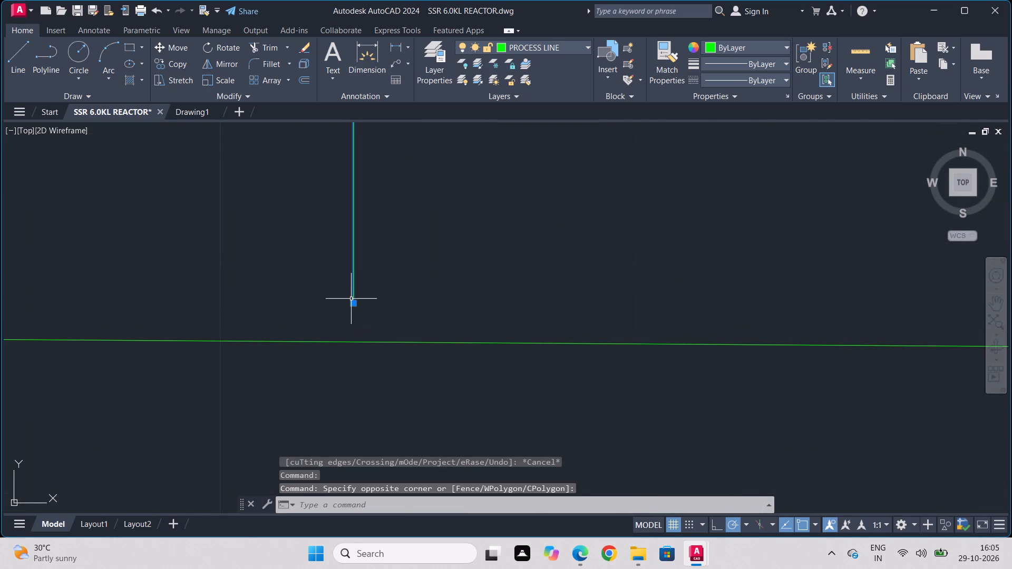
click(356, 302)
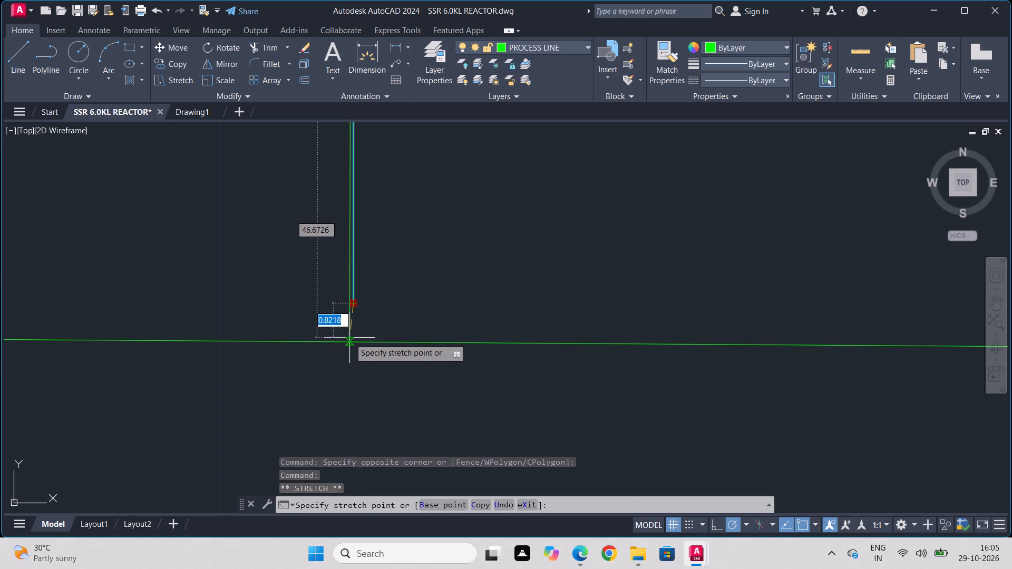
click(352, 335)
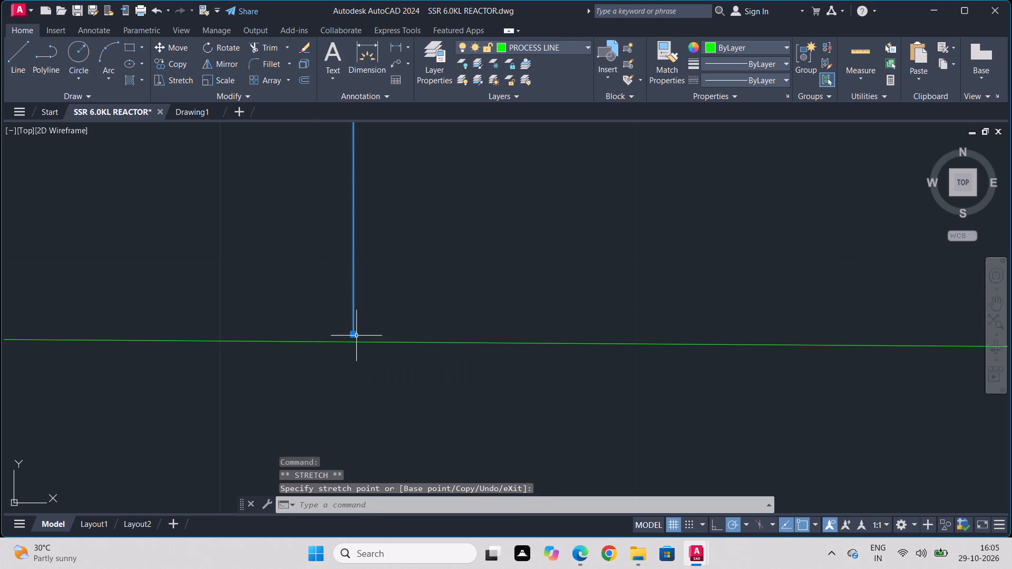
scroll(355, 336, up, 8)
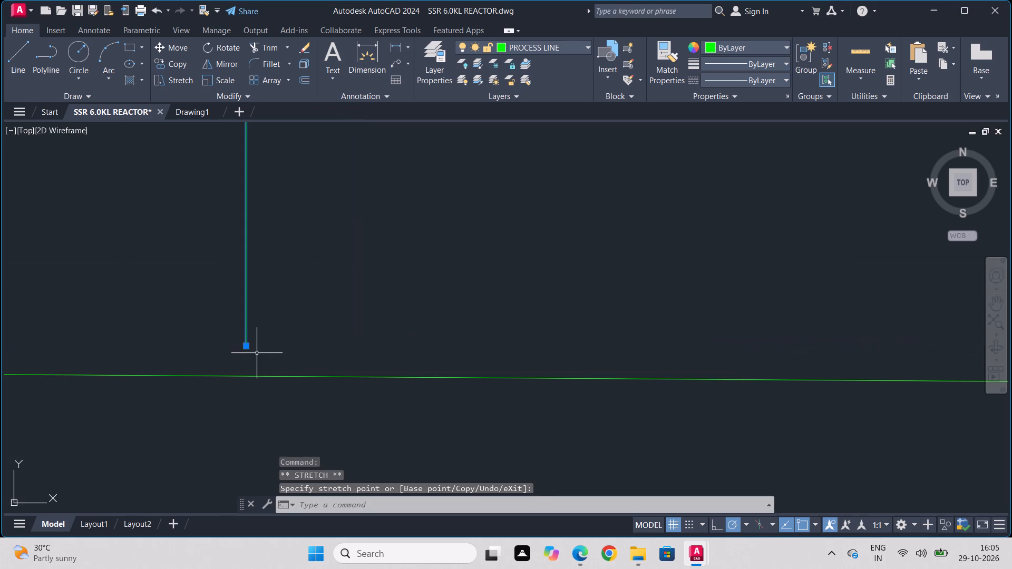
click(246, 347)
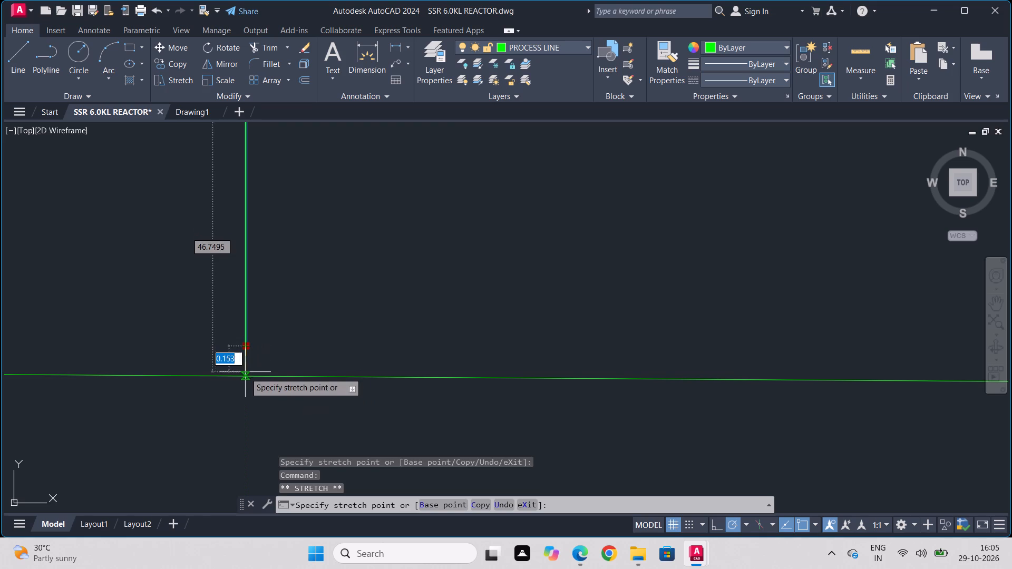
click(245, 375)
key(Escape)
scroll(307, 352, down, 3)
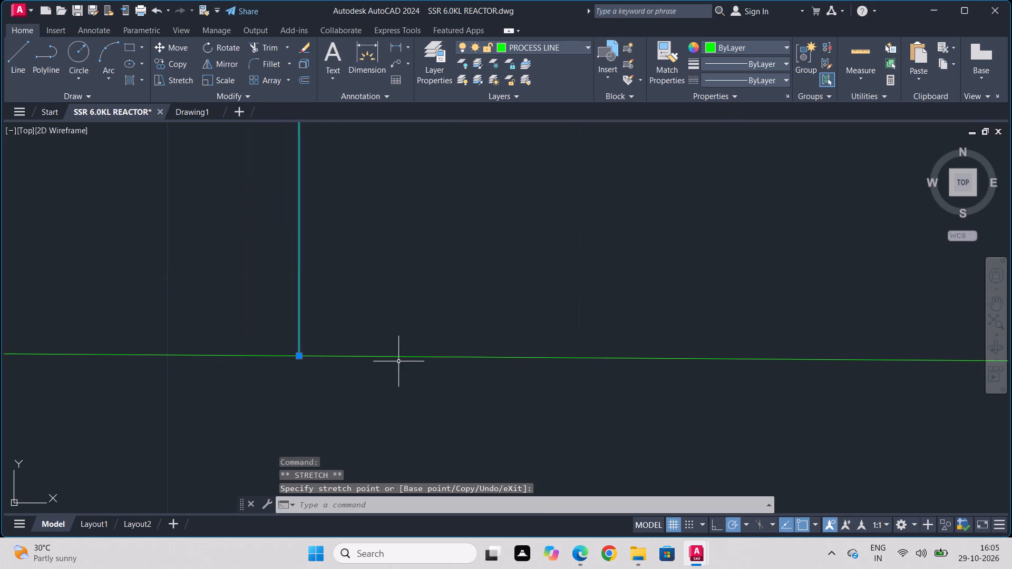
key(Escape)
Stretch the open end of the second group's header line about 572 horizontally, past the seventh valve's outlet stub.
scroll(400, 361, down, 4)
scroll(564, 405, down, 5)
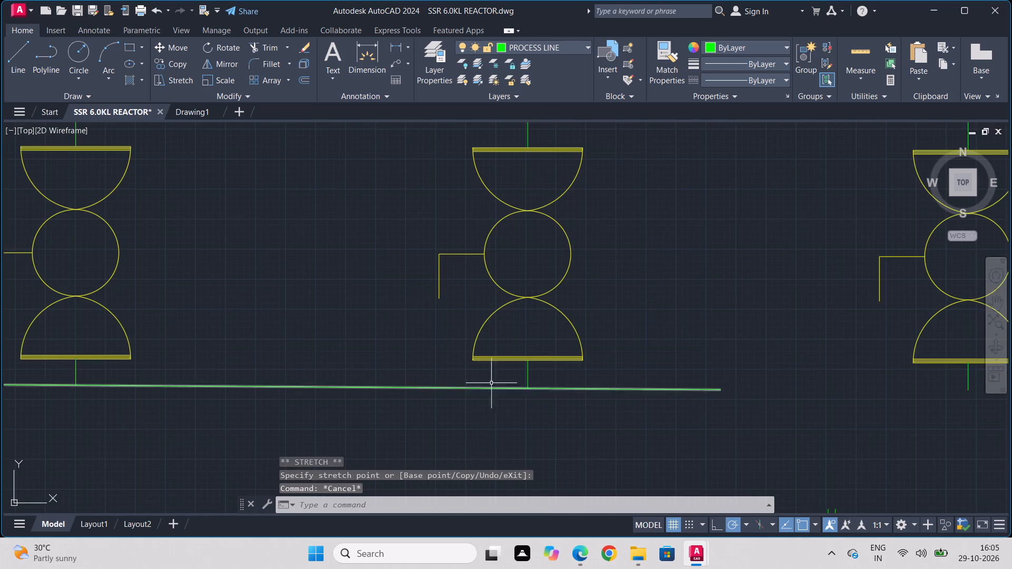
scroll(799, 378, down, 1)
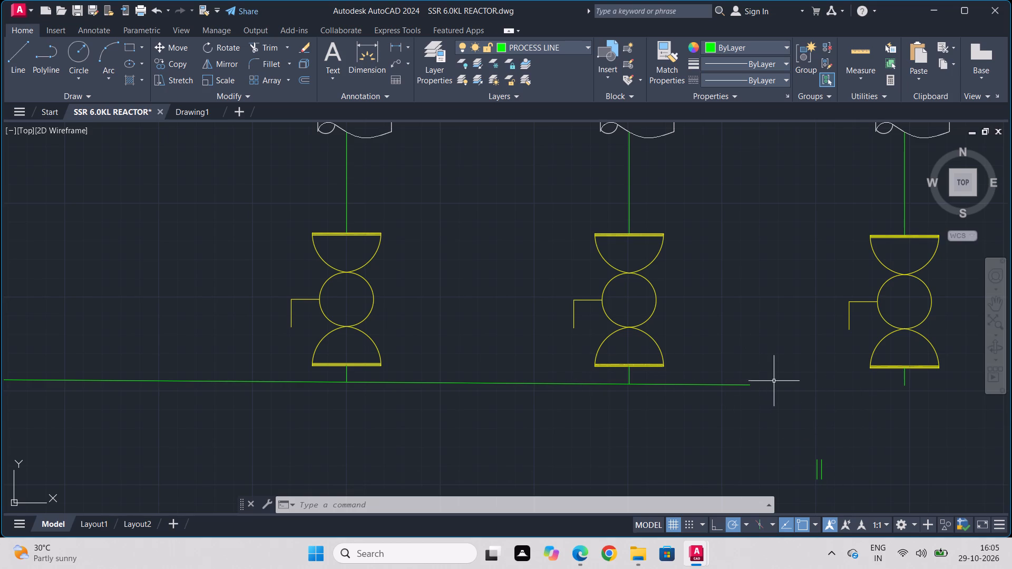
click(743, 385)
drag(749, 387, 754, 387)
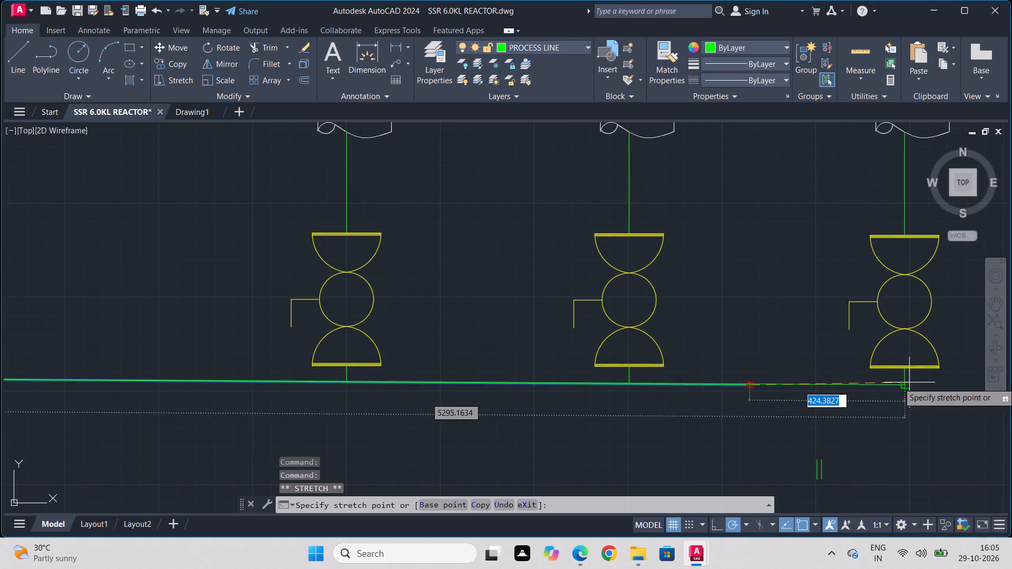
middle_drag(927, 381, 745, 381)
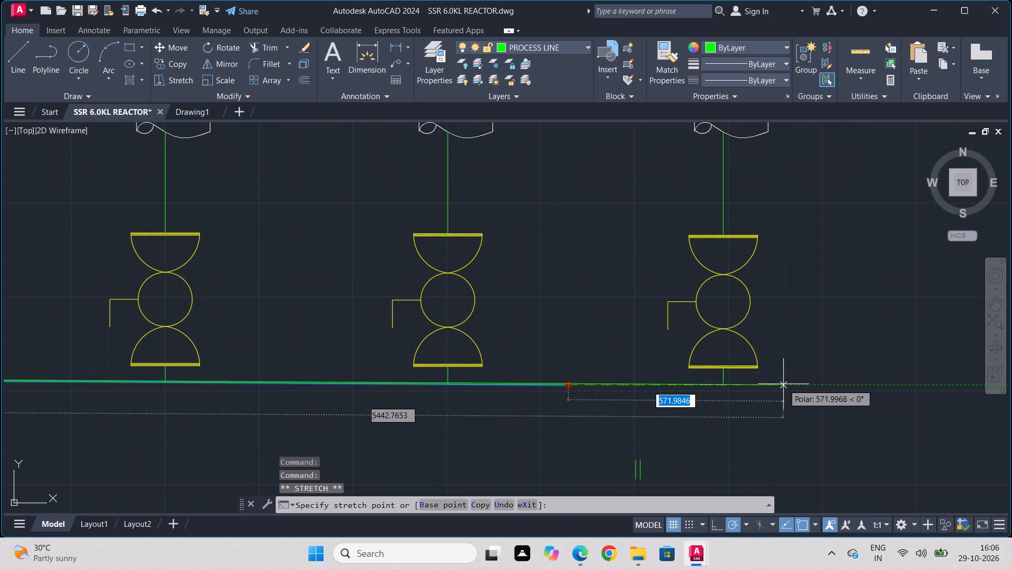
click(783, 384)
key(Escape)
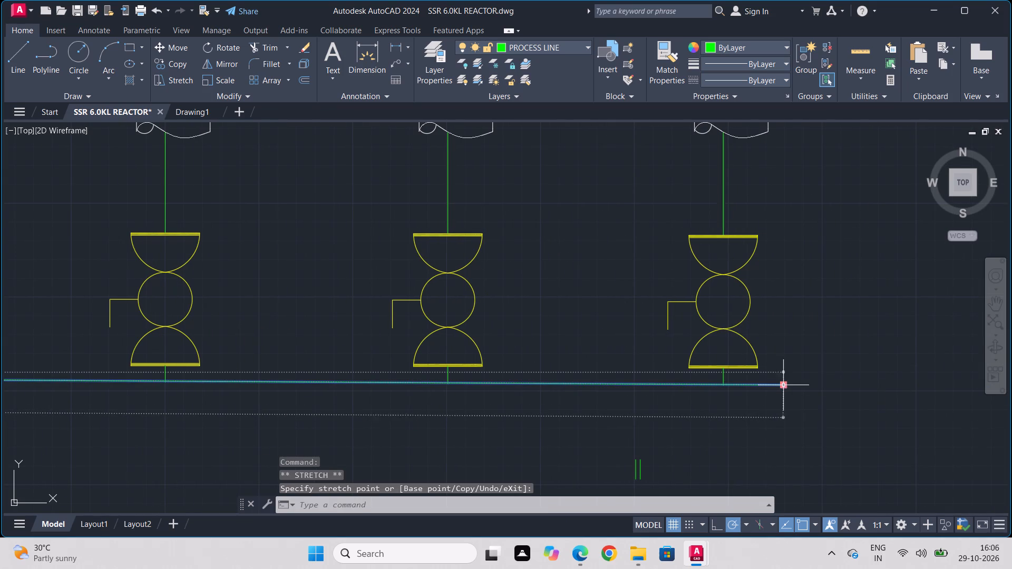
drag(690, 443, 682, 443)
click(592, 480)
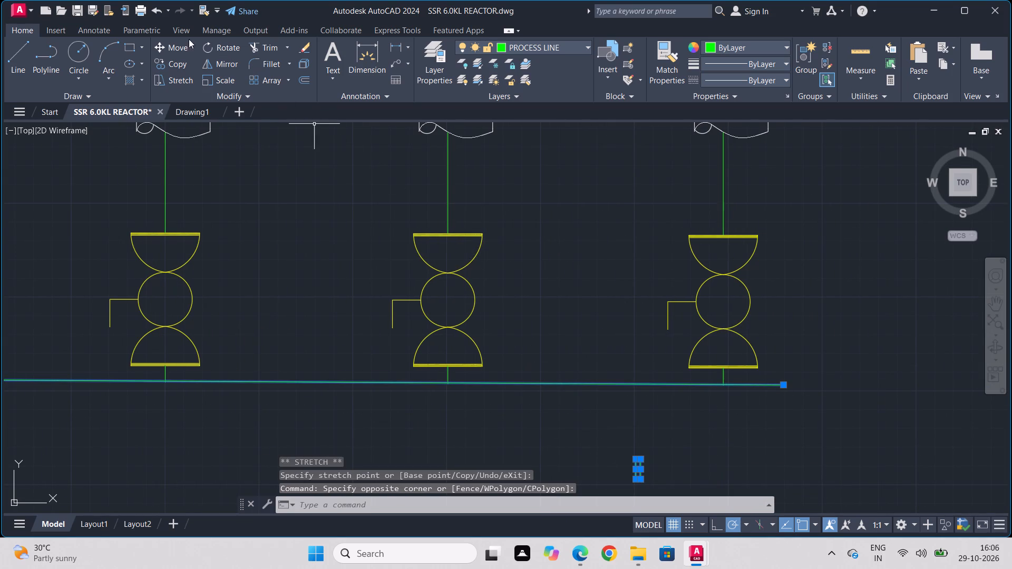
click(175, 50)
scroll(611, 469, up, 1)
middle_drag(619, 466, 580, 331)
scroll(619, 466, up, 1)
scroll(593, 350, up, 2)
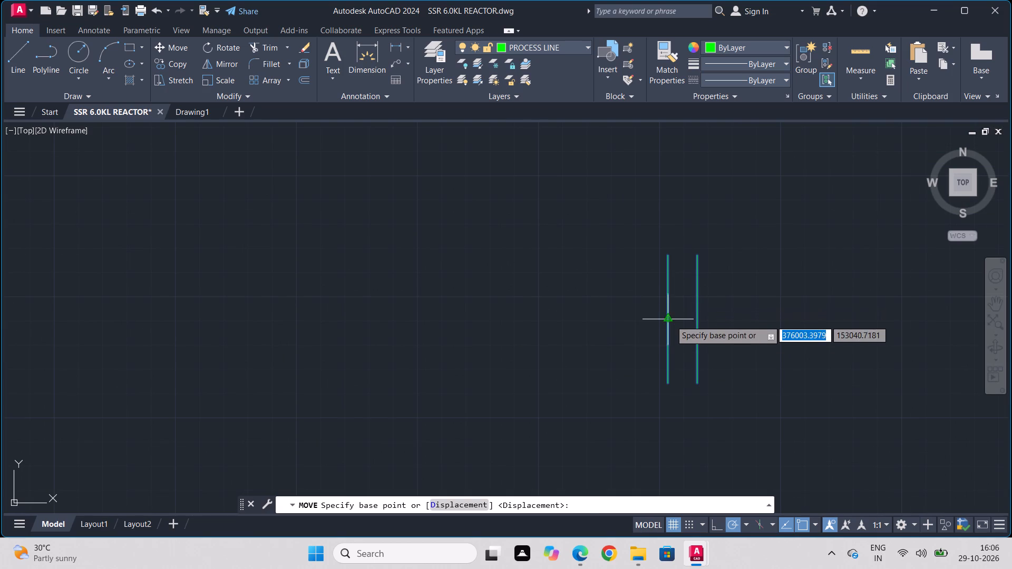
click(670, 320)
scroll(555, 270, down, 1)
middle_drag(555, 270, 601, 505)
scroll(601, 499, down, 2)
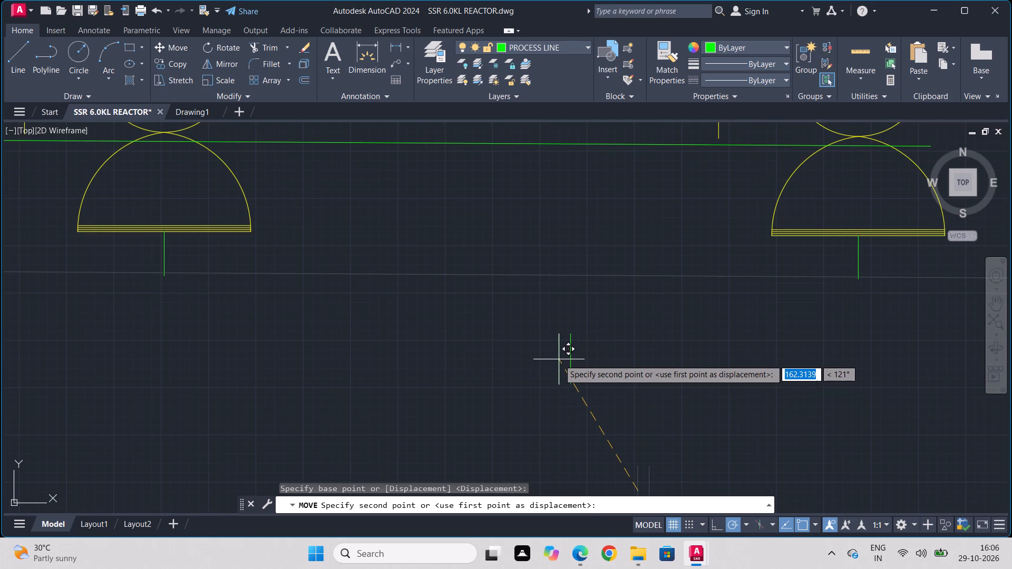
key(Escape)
Move the pair of short vertical cap lines by their midpoint onto the header line between the sixth and seventh valves.
scroll(649, 449, down, 1)
middle_drag(649, 436, 644, 286)
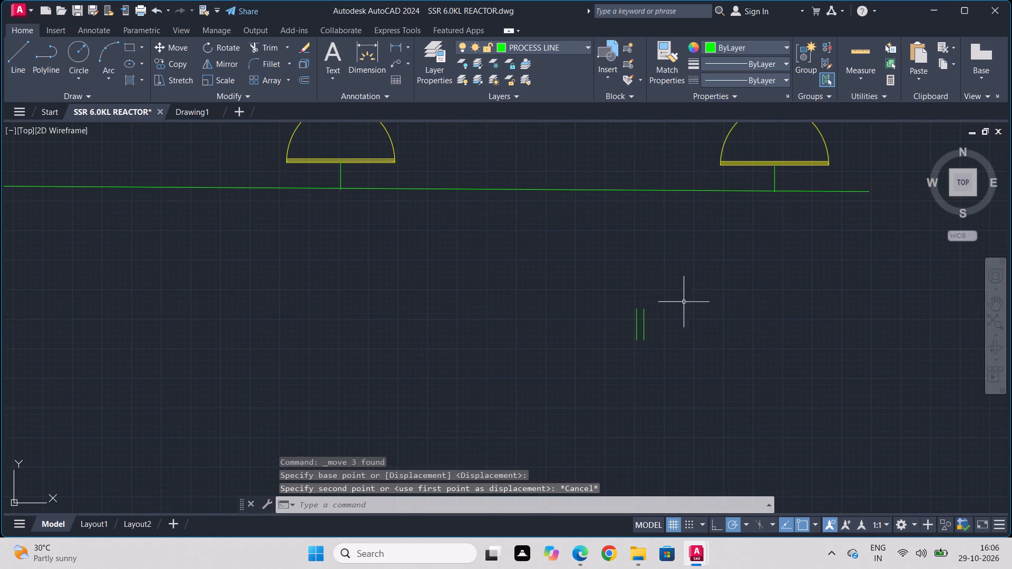
drag(694, 297, 682, 299)
click(578, 396)
click(185, 51)
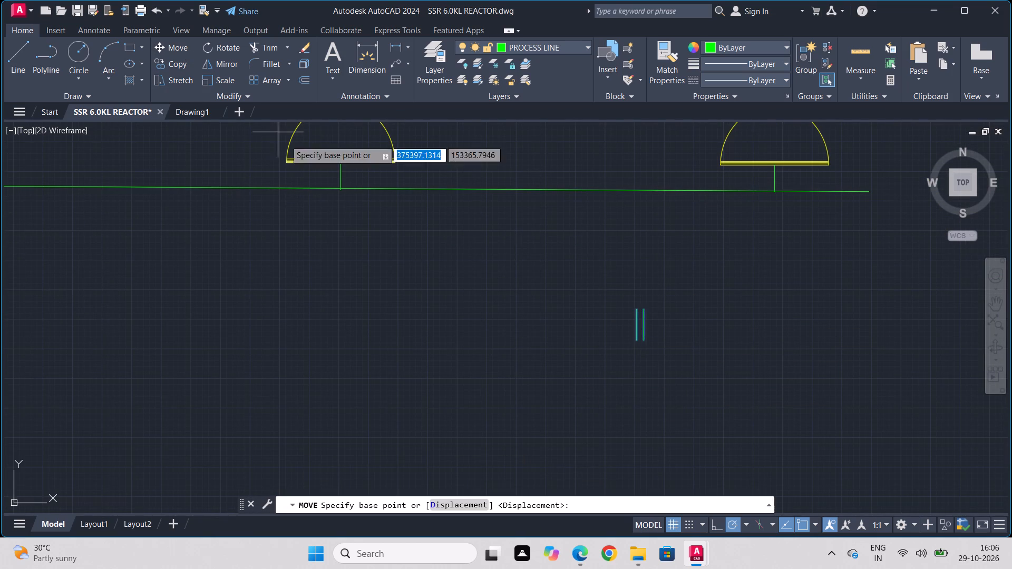
scroll(676, 348, up, 2)
click(591, 295)
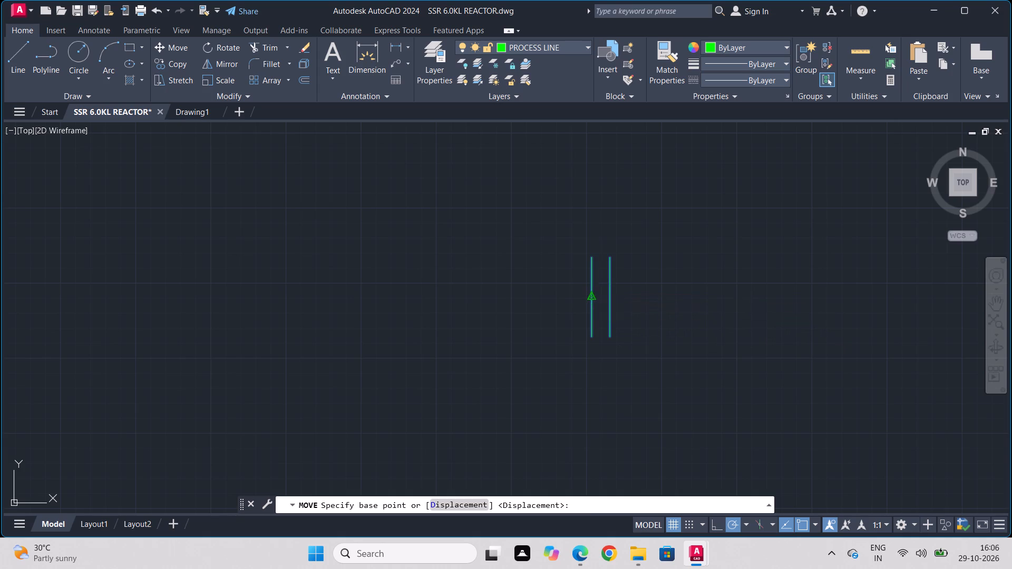
scroll(381, 220, down, 2)
middle_drag(388, 219, 625, 437)
scroll(625, 437, down, 2)
scroll(592, 401, up, 2)
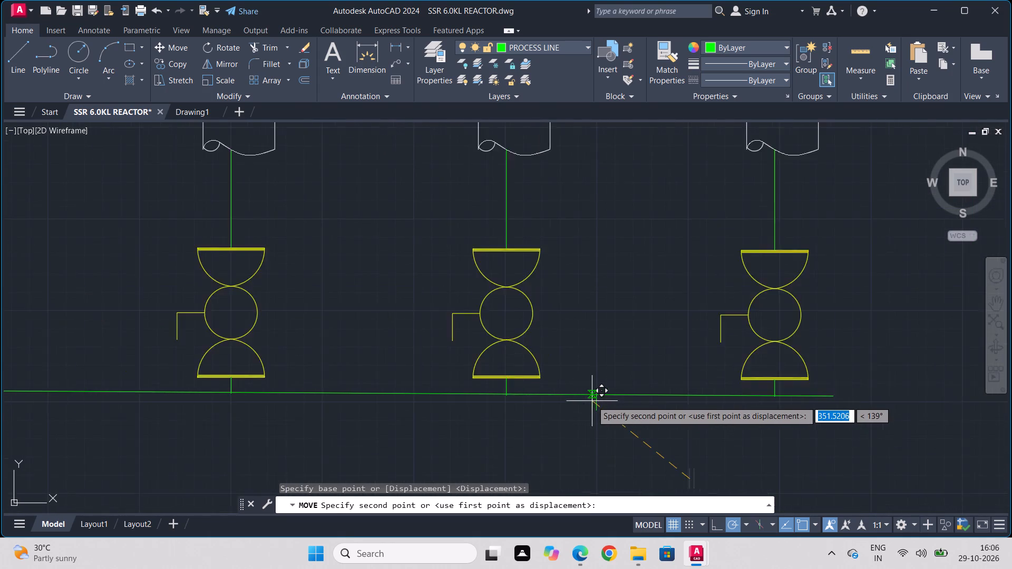
scroll(588, 387, up, 5)
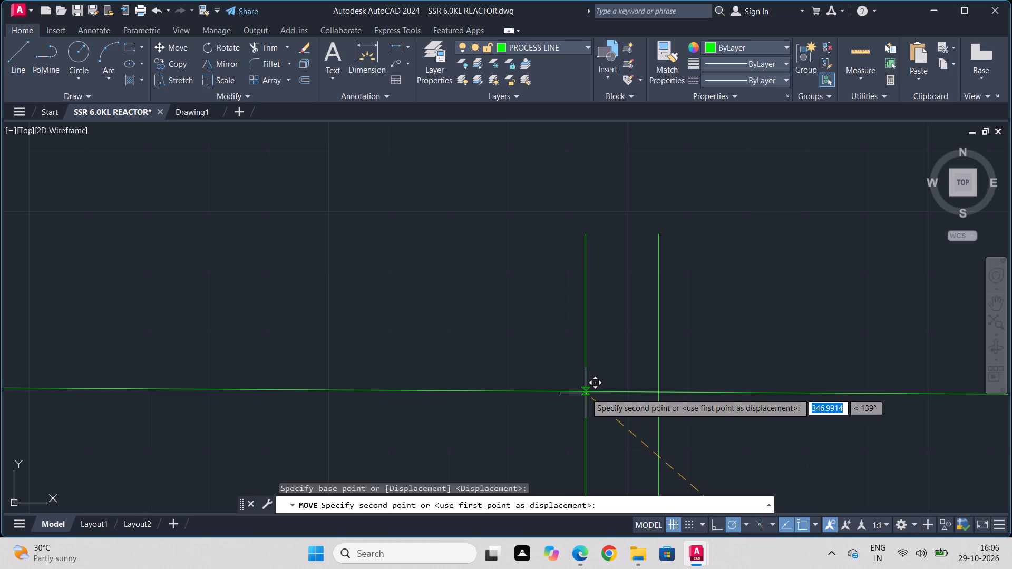
click(585, 392)
scroll(714, 420, up, 1)
scroll(714, 420, down, 1)
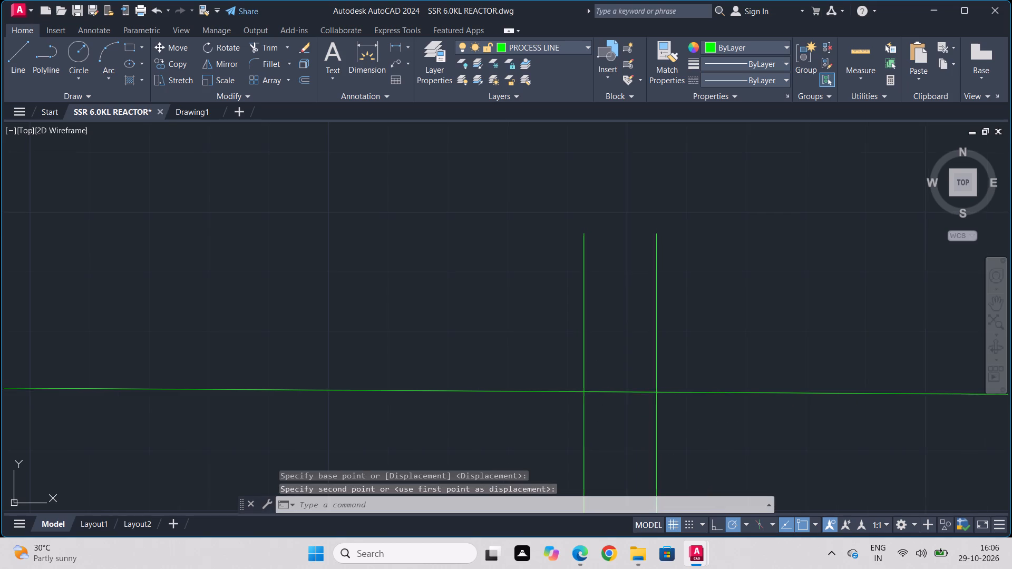
Trim the piece of header line between the two short cap lines, between the second group's sixth and seventh valves.
scroll(714, 420, down, 1)
scroll(844, 461, down, 2)
middle_drag(835, 457, 623, 347)
scroll(621, 348, down, 1)
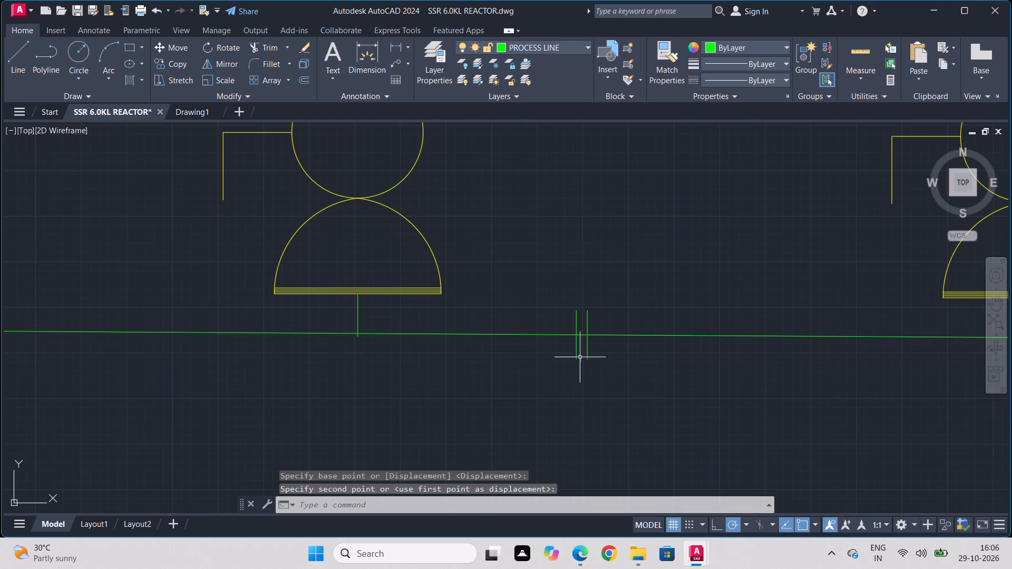
text(TR)
key(Return)
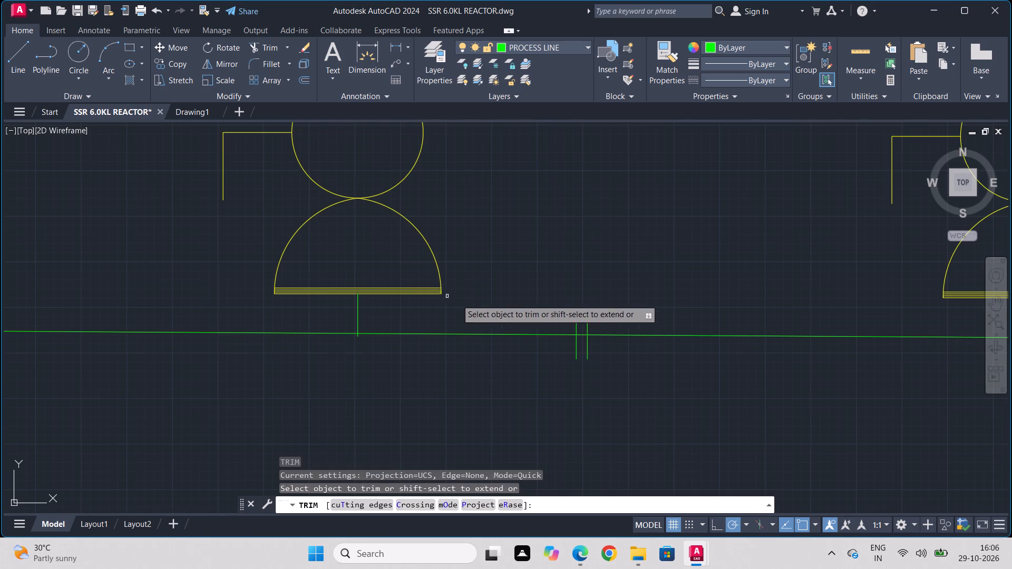
scroll(580, 344, up, 3)
drag(577, 281, 578, 377)
scroll(576, 384, down, 2)
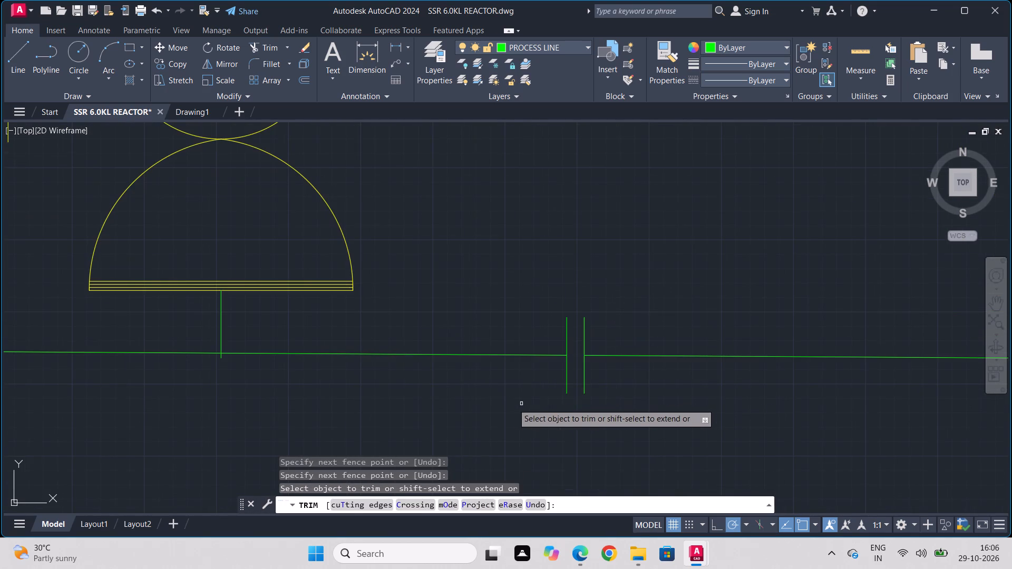
key(Escape)
Copy the pair of short cap lines from the header break onto the header's open end beside the second group's first valve.
drag(615, 322, 602, 324)
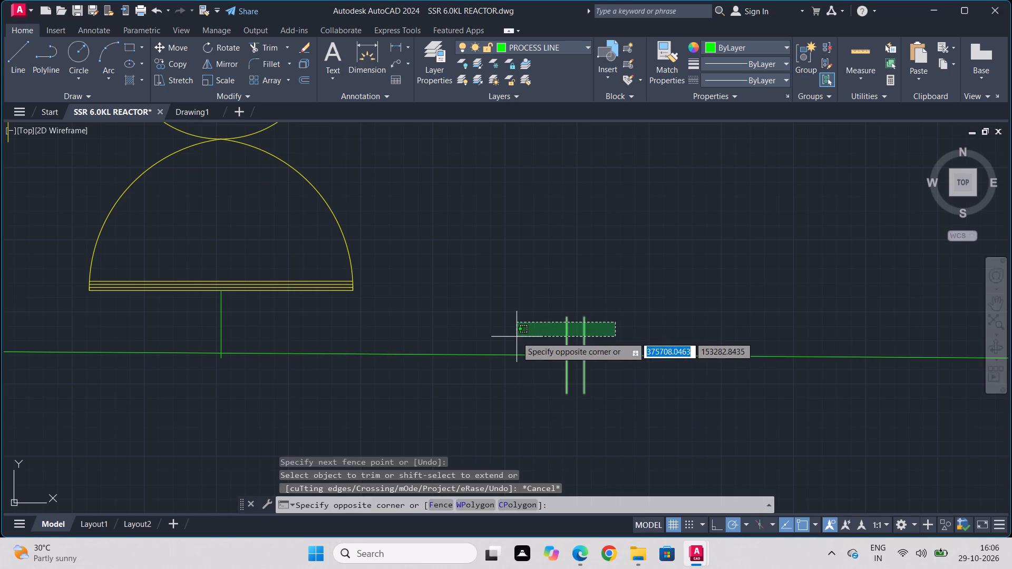
click(517, 336)
click(174, 68)
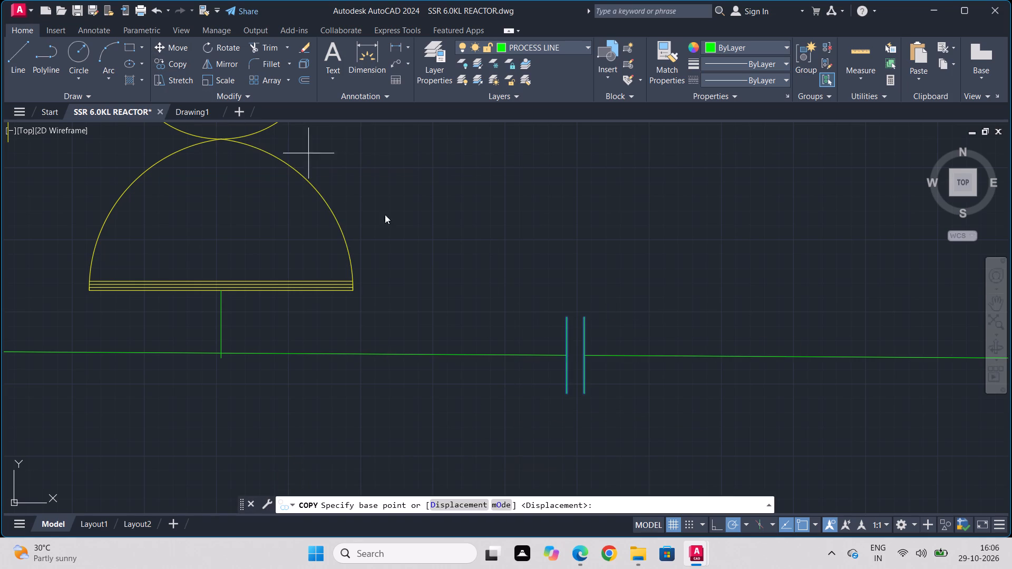
click(585, 358)
scroll(302, 366, down, 3)
scroll(245, 361, down, 1)
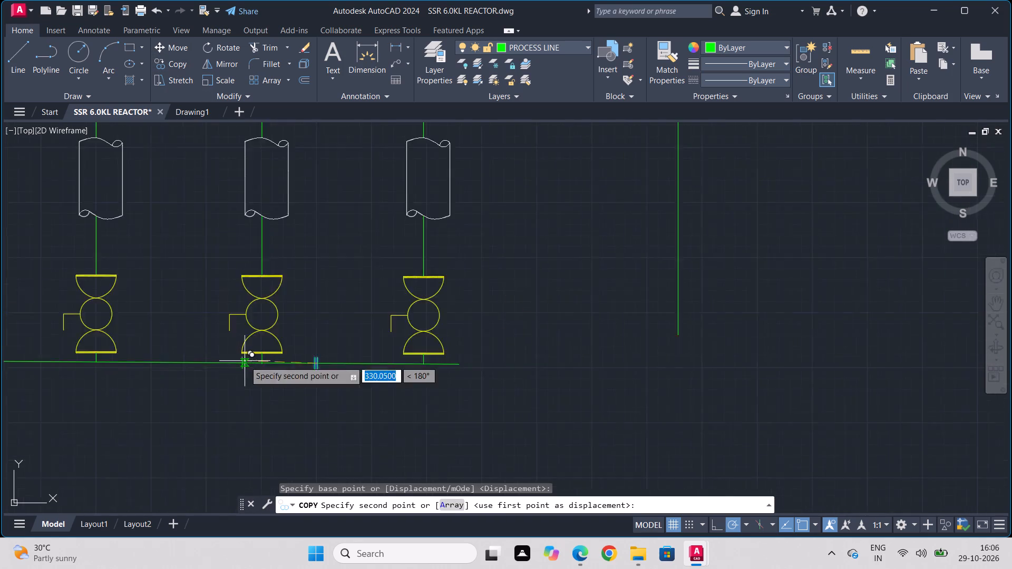
middle_drag(248, 360, 988, 379)
middle_drag(378, 388, 984, 397)
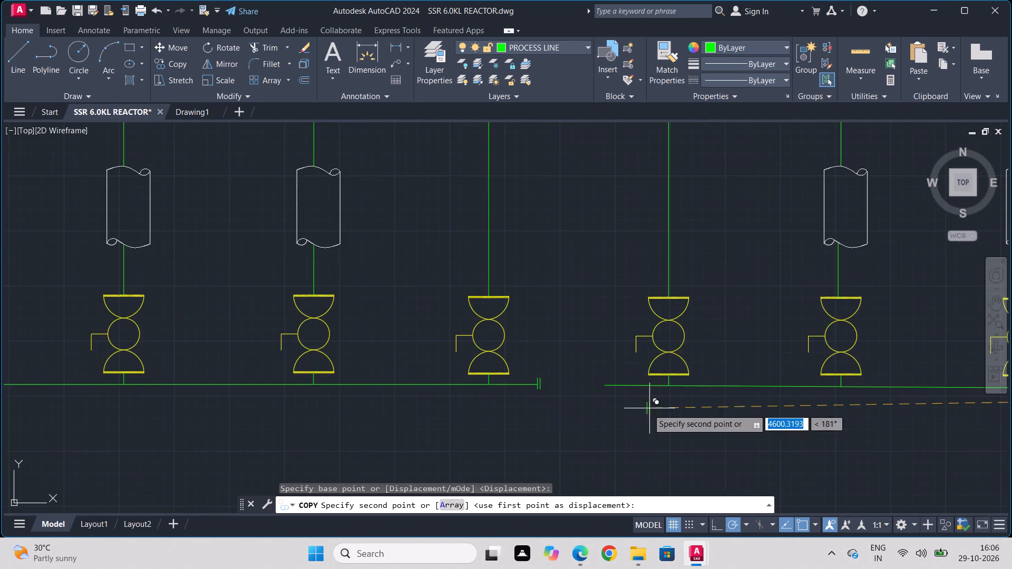
scroll(609, 401, up, 3)
click(581, 338)
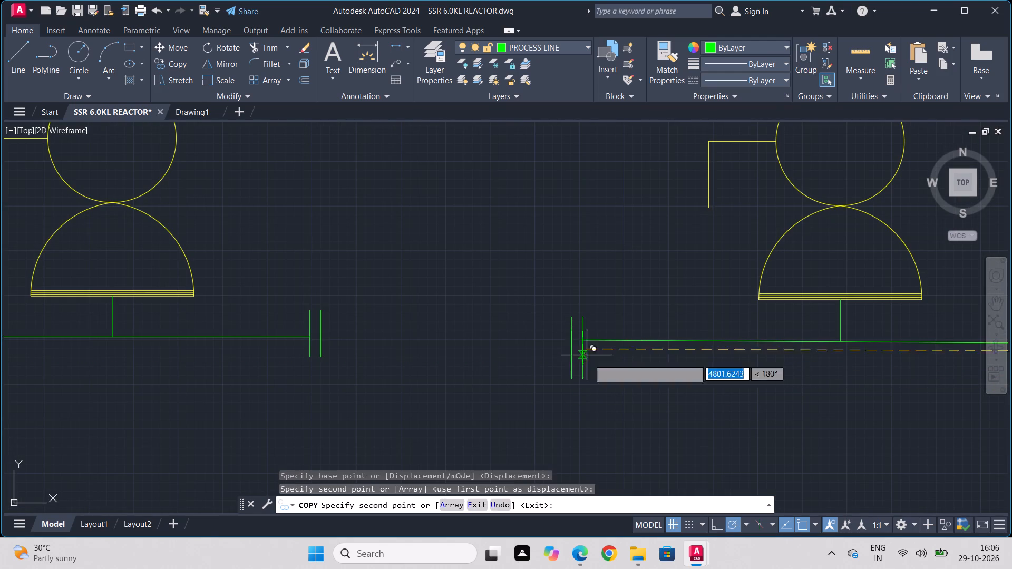
key(Escape)
Trim the header's overhang past the seventh valve's outlet stub and the stub's tip below the header, leaving a clean corner.
scroll(807, 413, down, 1)
middle_drag(887, 413, 148, 403)
scroll(178, 400, down, 3)
scroll(812, 394, up, 2)
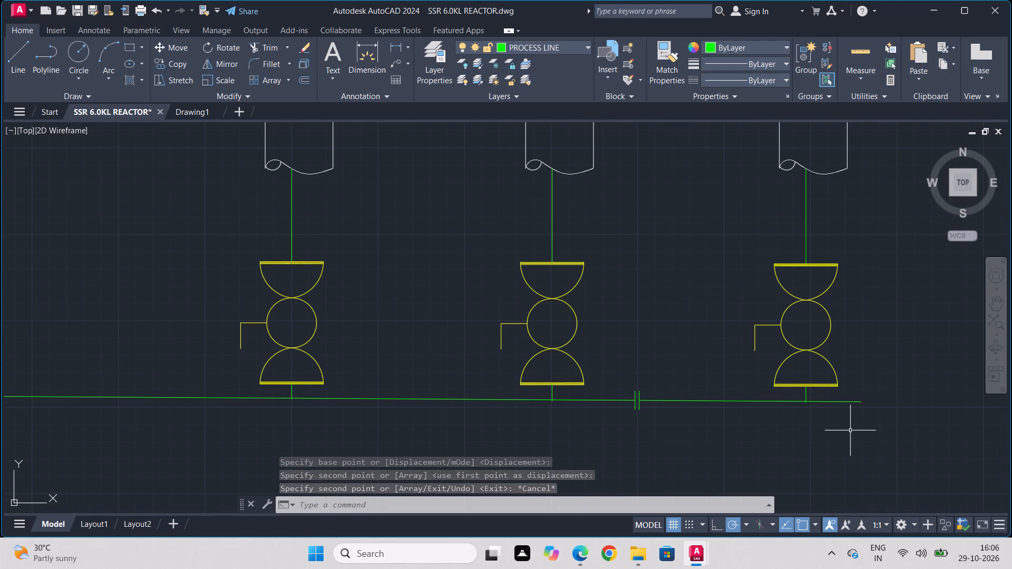
key(t)
key(r)
key(Return)
drag(852, 410, 852, 395)
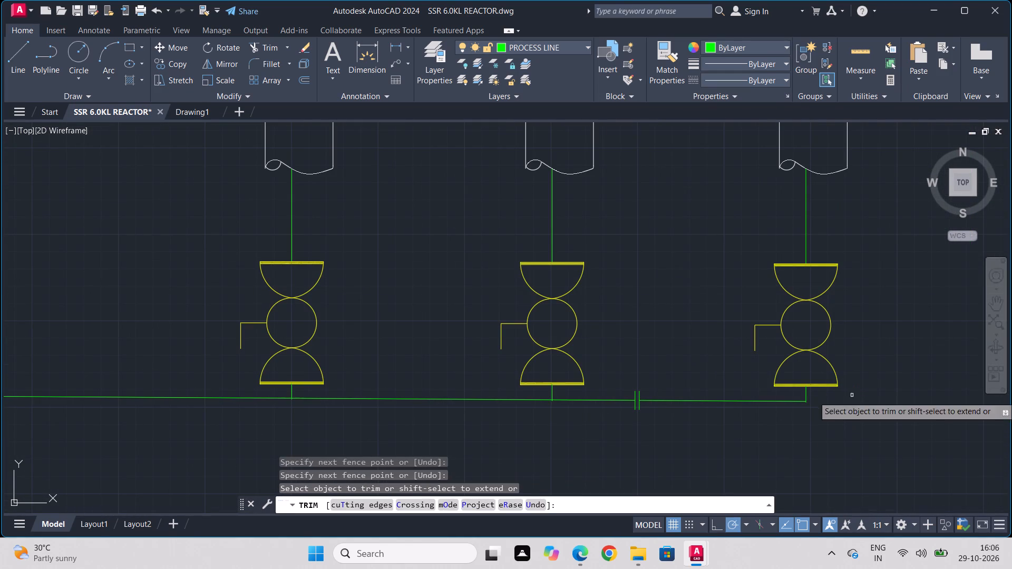
scroll(810, 408, up, 4)
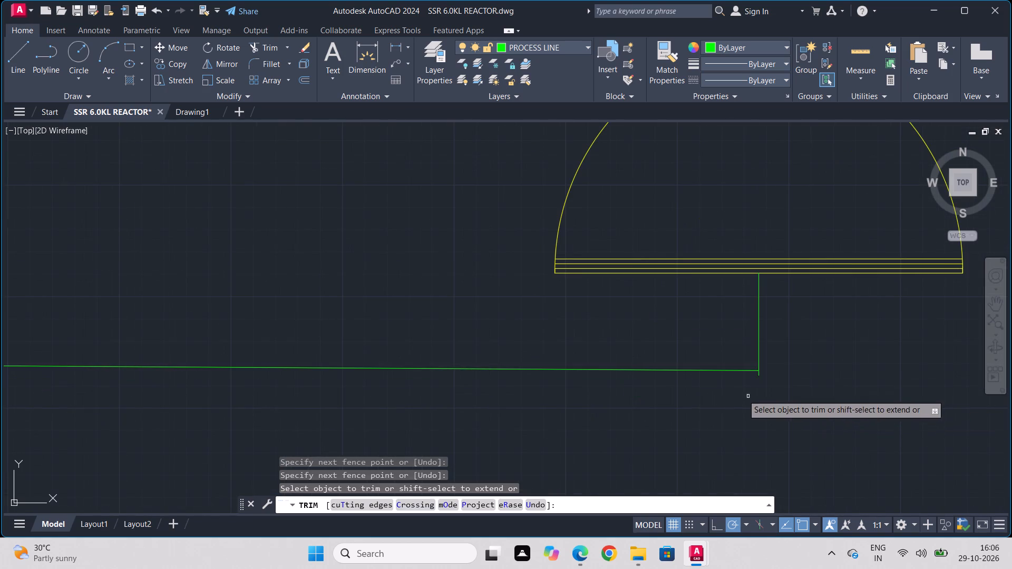
click(760, 374)
key(Escape)
scroll(704, 420, down, 3)
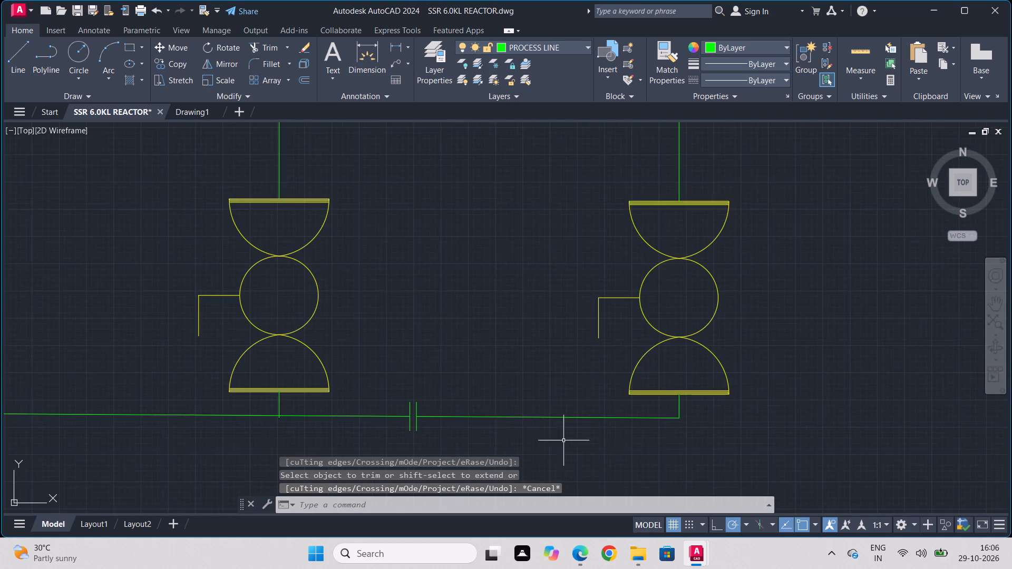
Make VALVE the current layer.
scroll(309, 432, down, 2)
middle_drag(299, 435, 744, 327)
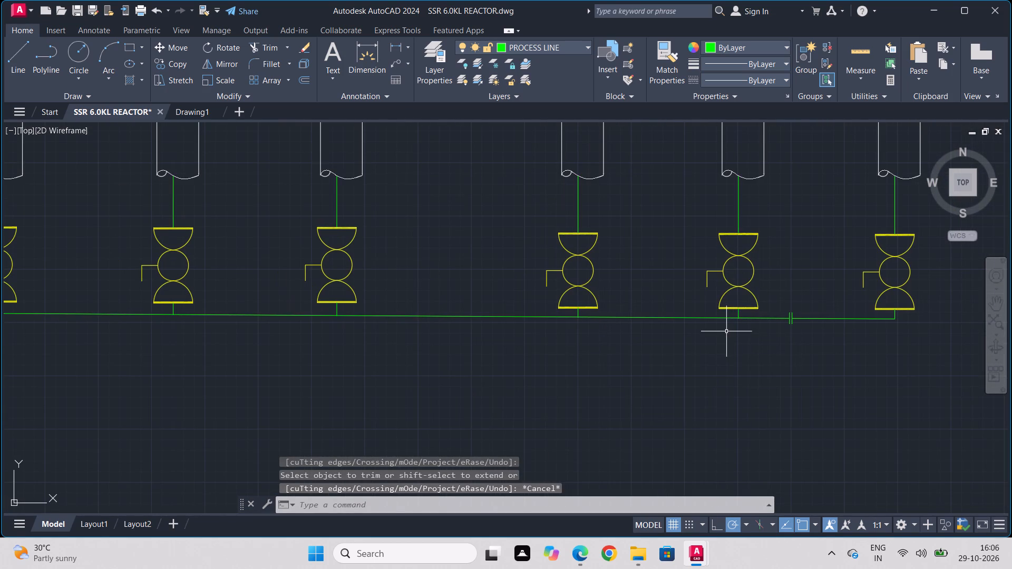
scroll(423, 375, down, 1)
scroll(303, 386, down, 1)
middle_drag(303, 386, 700, 369)
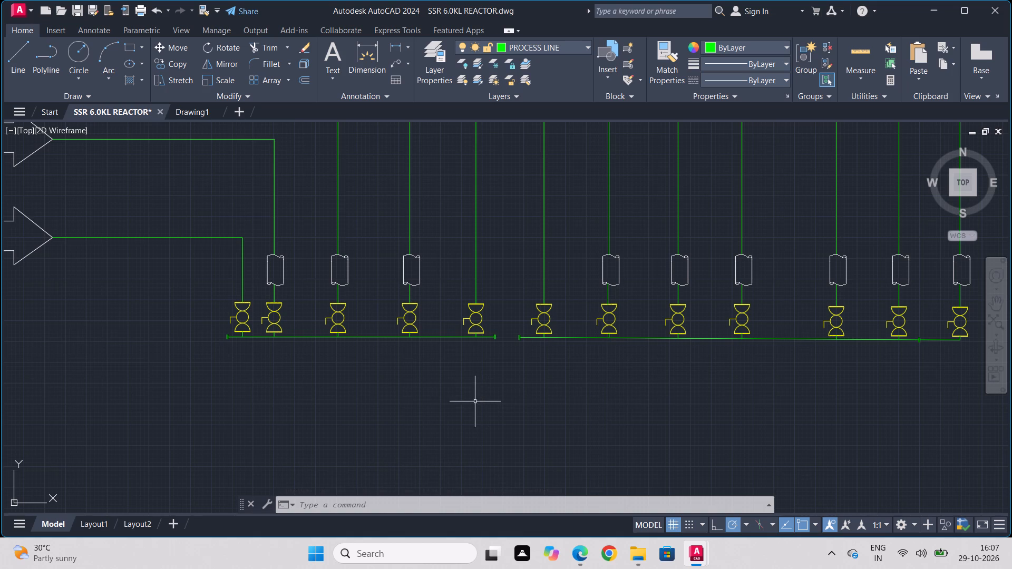
scroll(335, 351, up, 2)
middle_drag(237, 357, 354, 370)
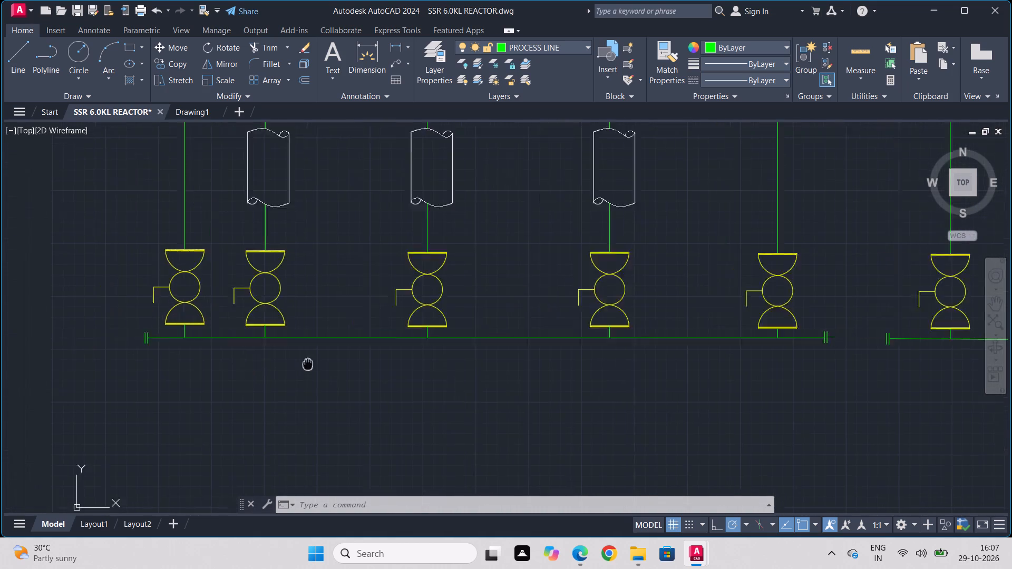
middle_drag(354, 370, 630, 372)
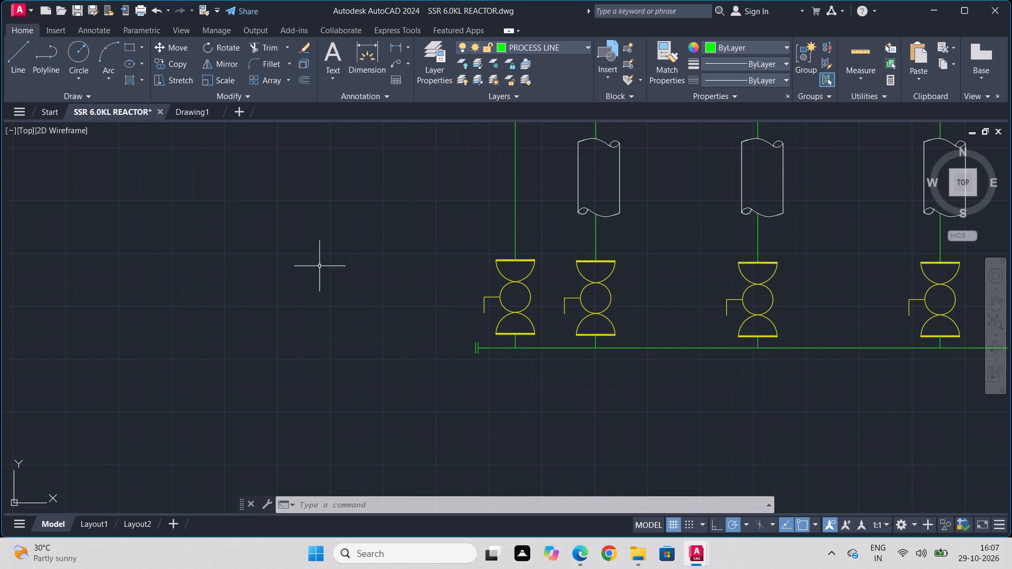
click(453, 50)
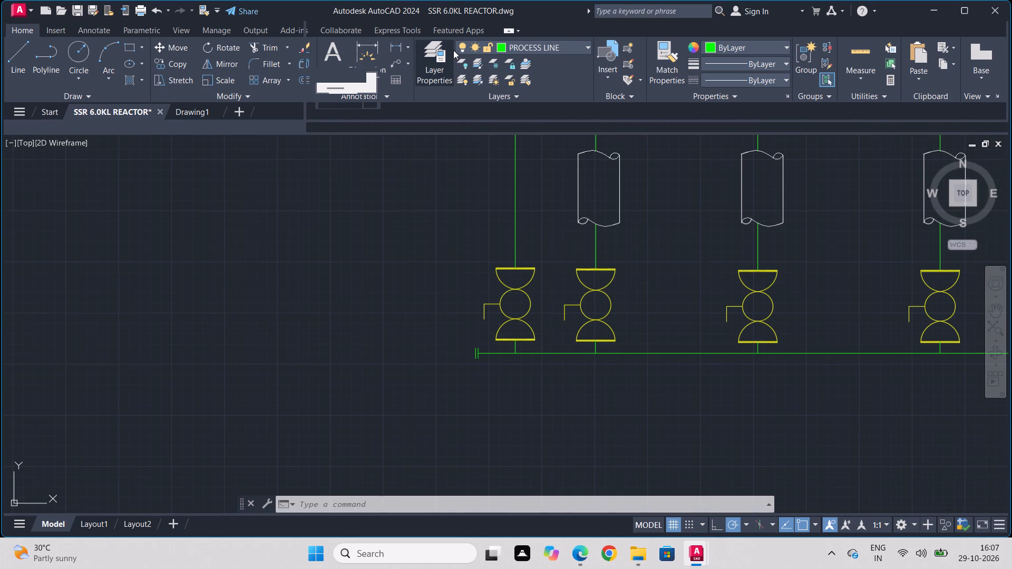
scroll(495, 104, down, 2)
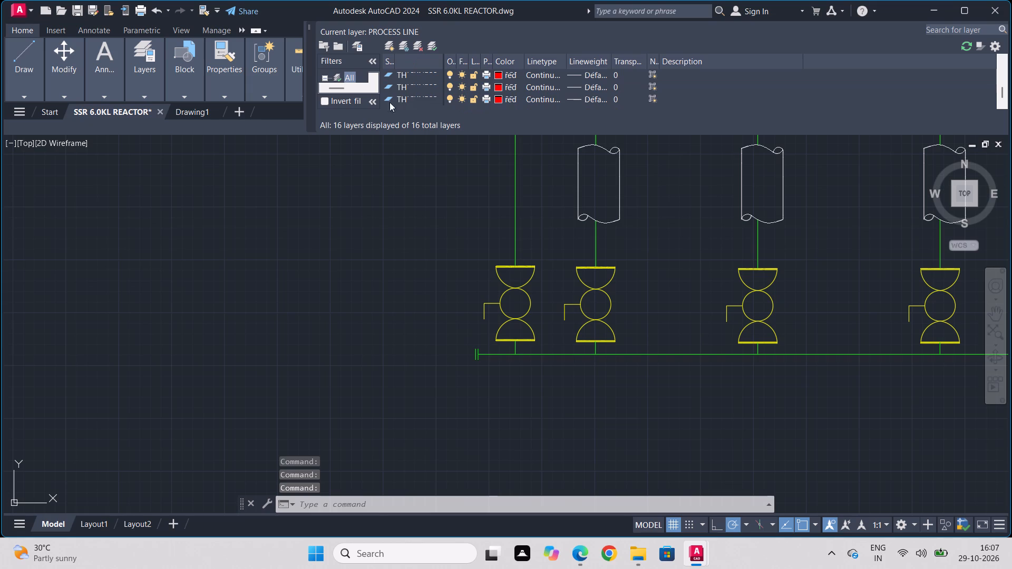
double_click(385, 99)
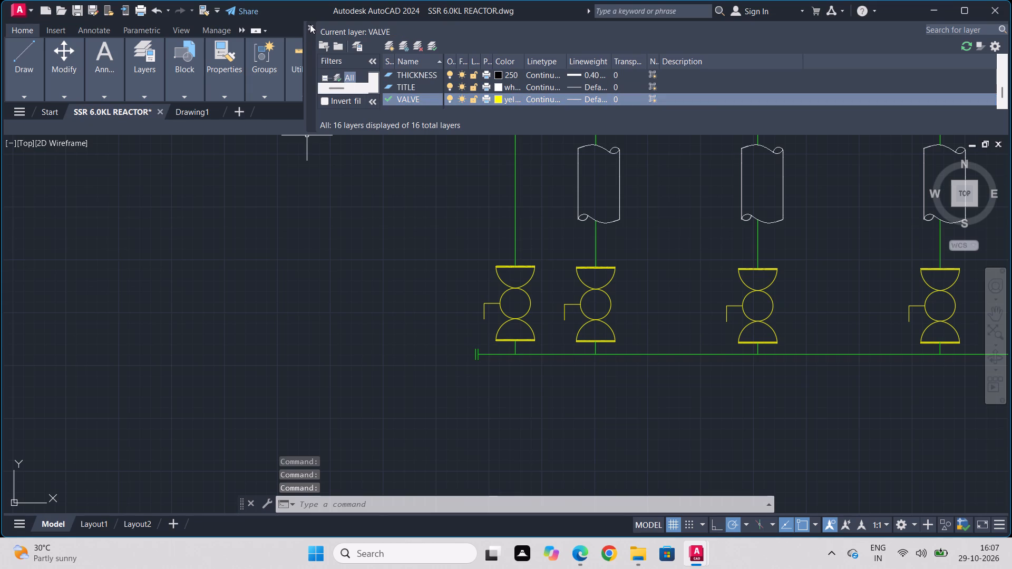
click(310, 24)
Draw an upright rectangle about 144 wide in the blank area beside the first valve group, with a centred circle of radius about 72.
click(126, 47)
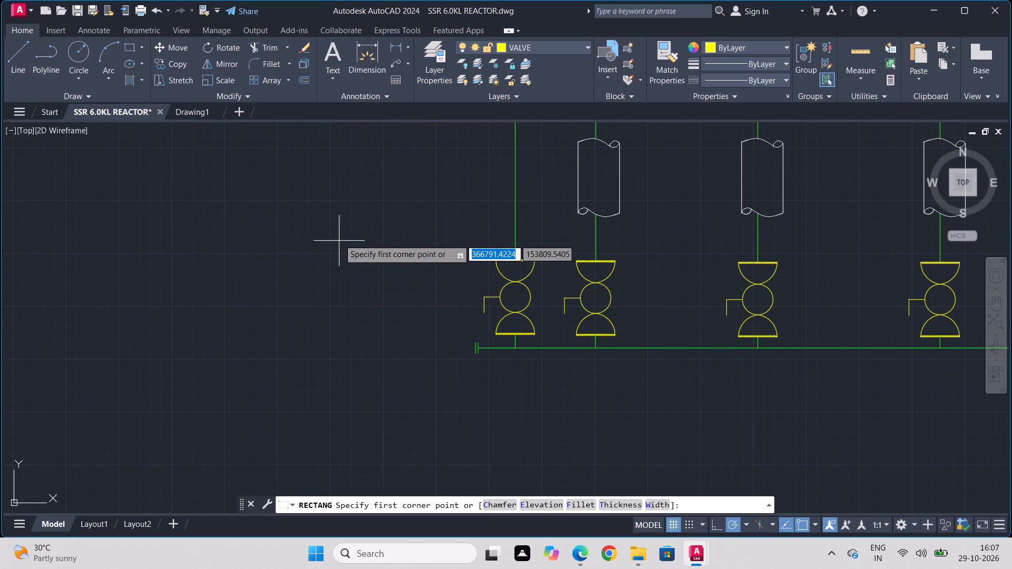
click(315, 185)
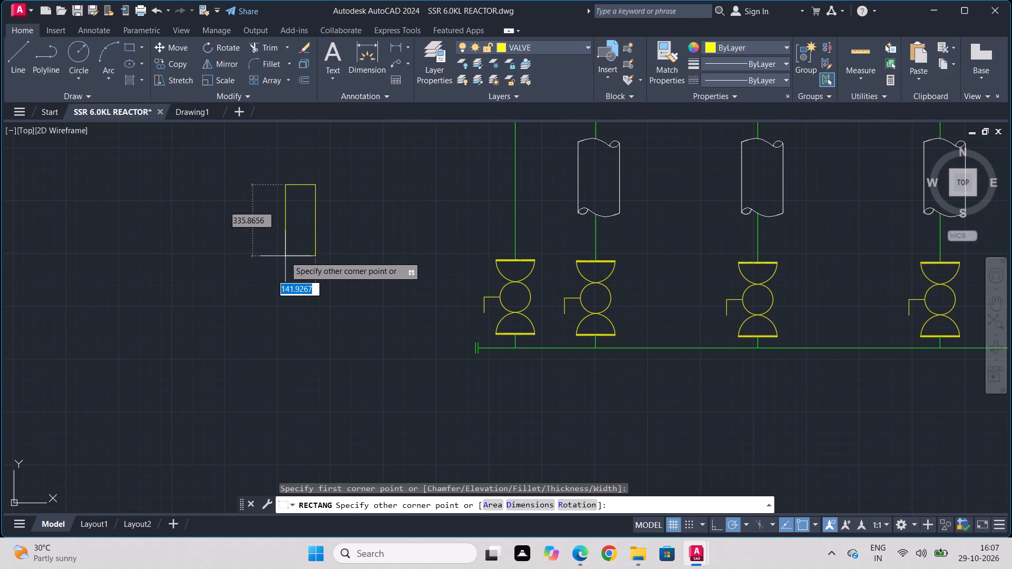
click(285, 252)
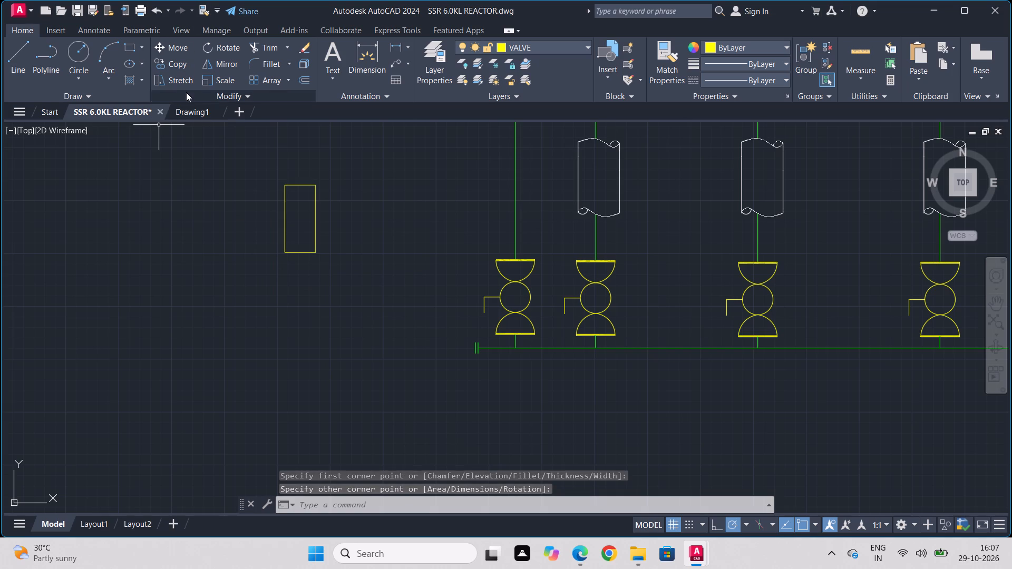
click(81, 54)
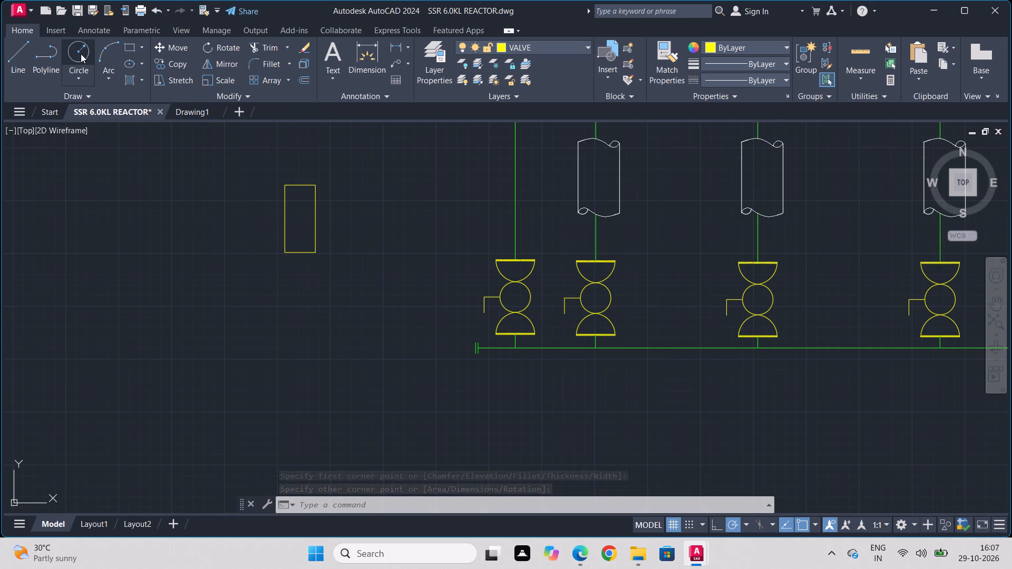
click(299, 219)
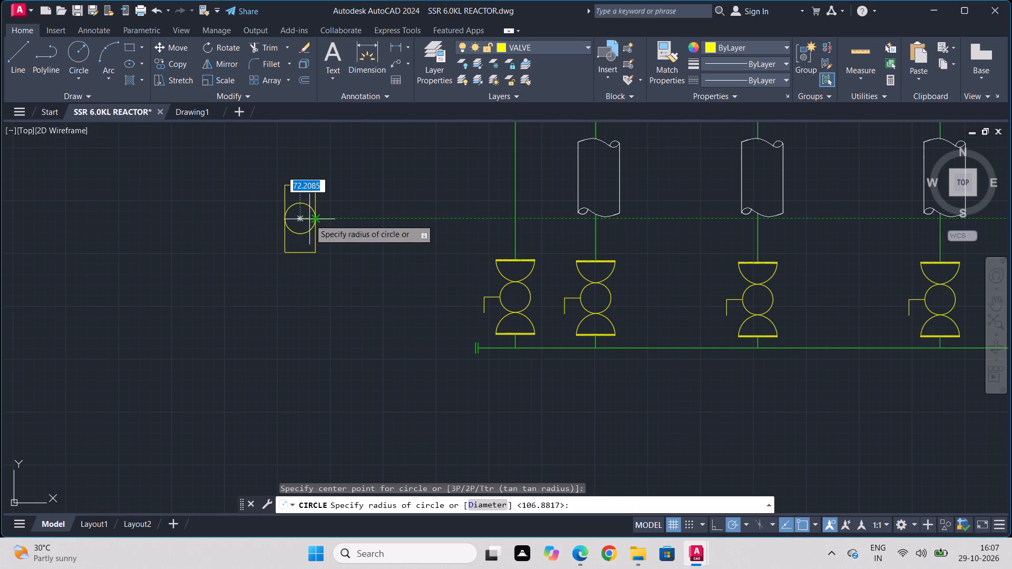
click(315, 220)
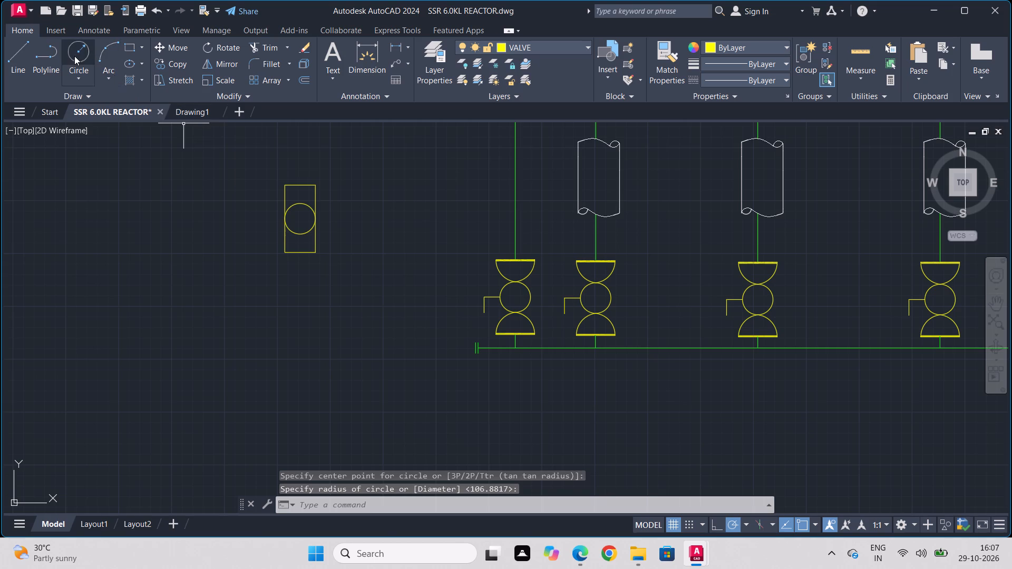
Draw two three-point arcs from the rectangle's upper corners through the circle's centre, ending outside the opposite sides about 227 and 269 from the centre.
click(100, 48)
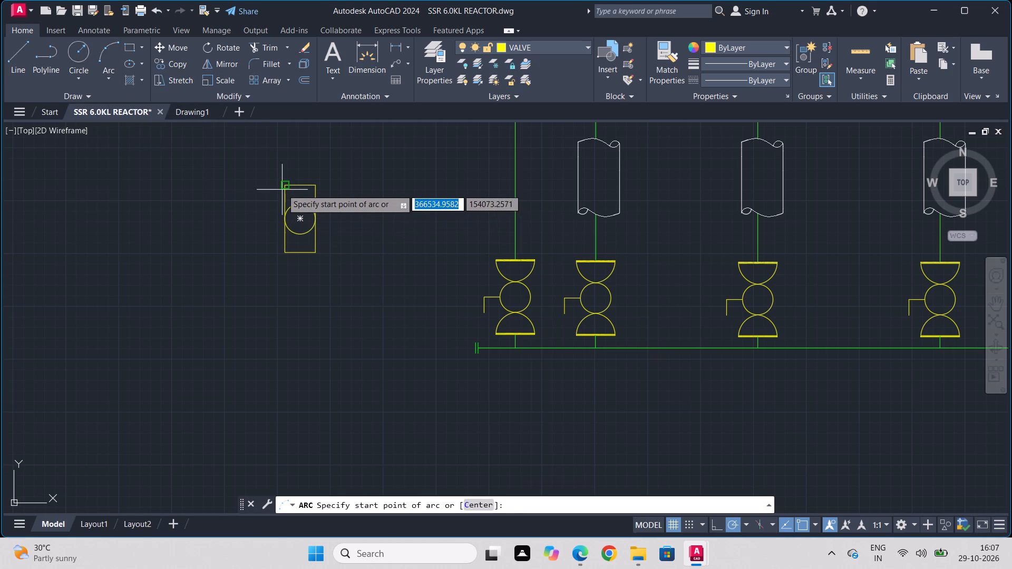
click(282, 187)
click(296, 218)
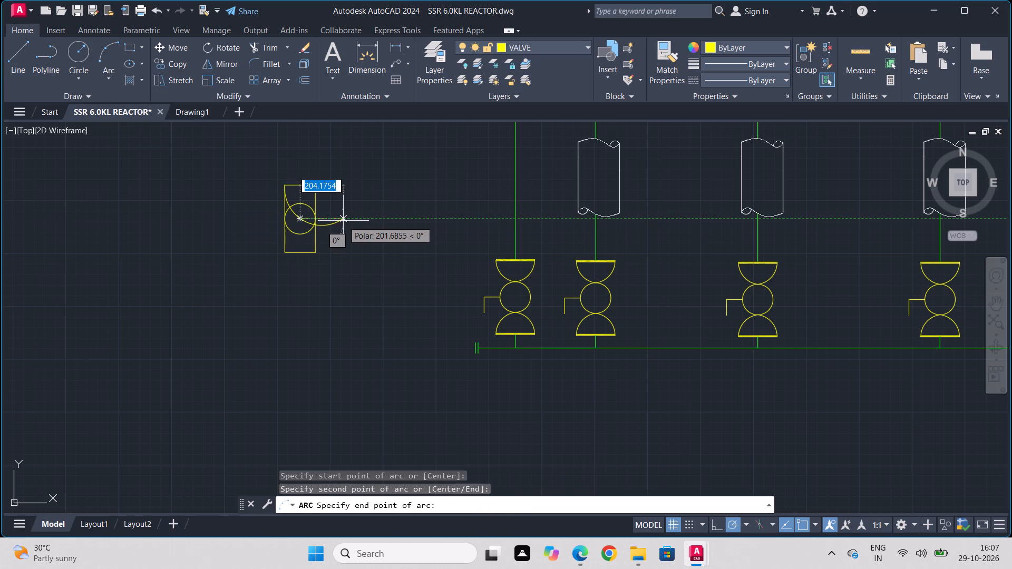
scroll(344, 221, up, 1)
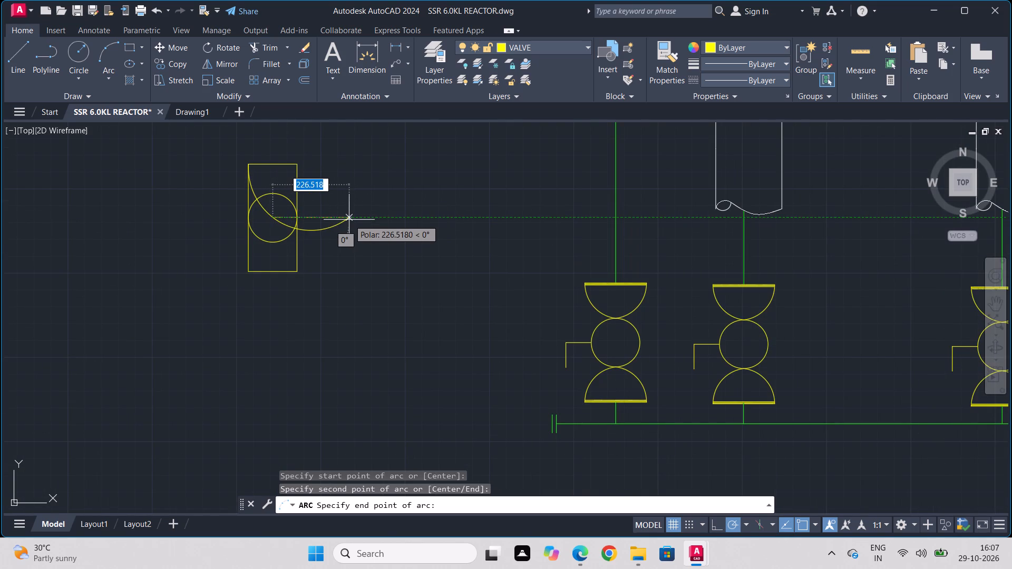
click(349, 220)
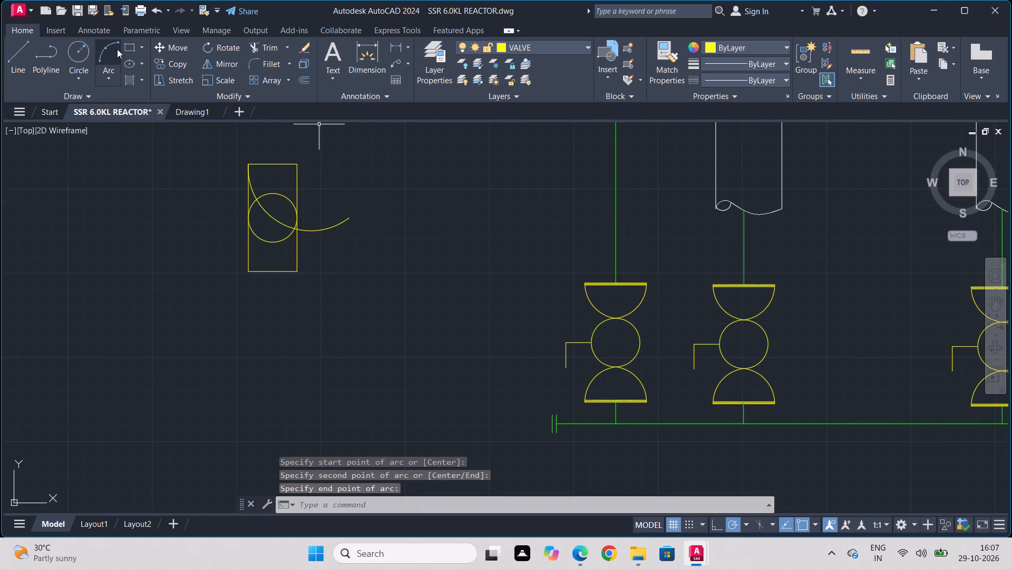
click(117, 49)
click(296, 165)
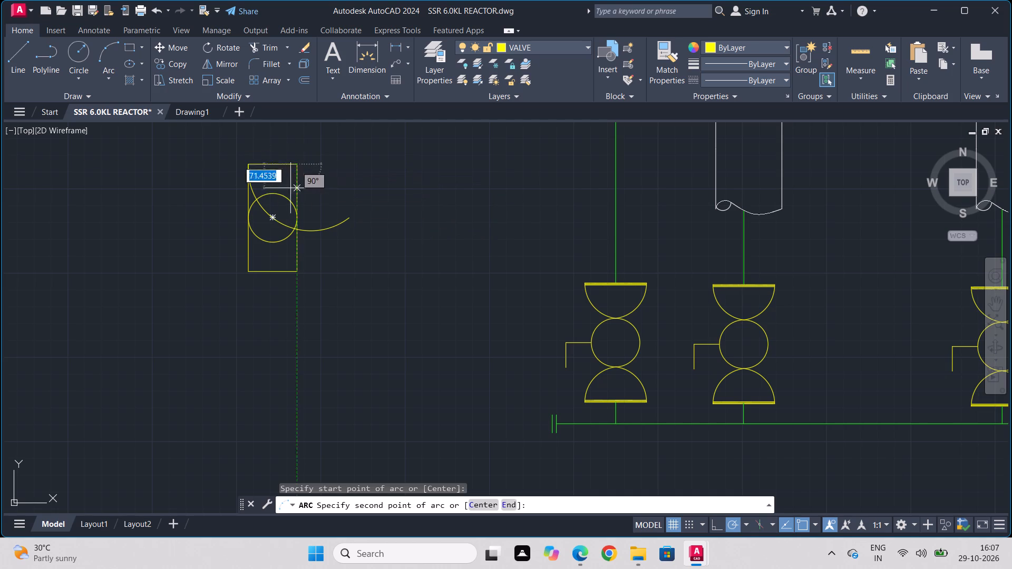
click(271, 219)
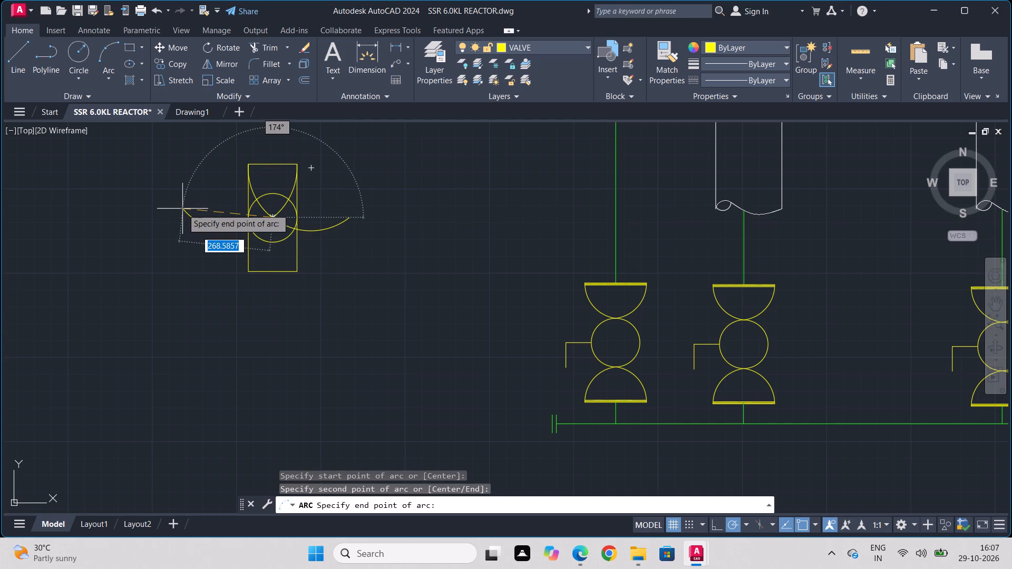
click(182, 209)
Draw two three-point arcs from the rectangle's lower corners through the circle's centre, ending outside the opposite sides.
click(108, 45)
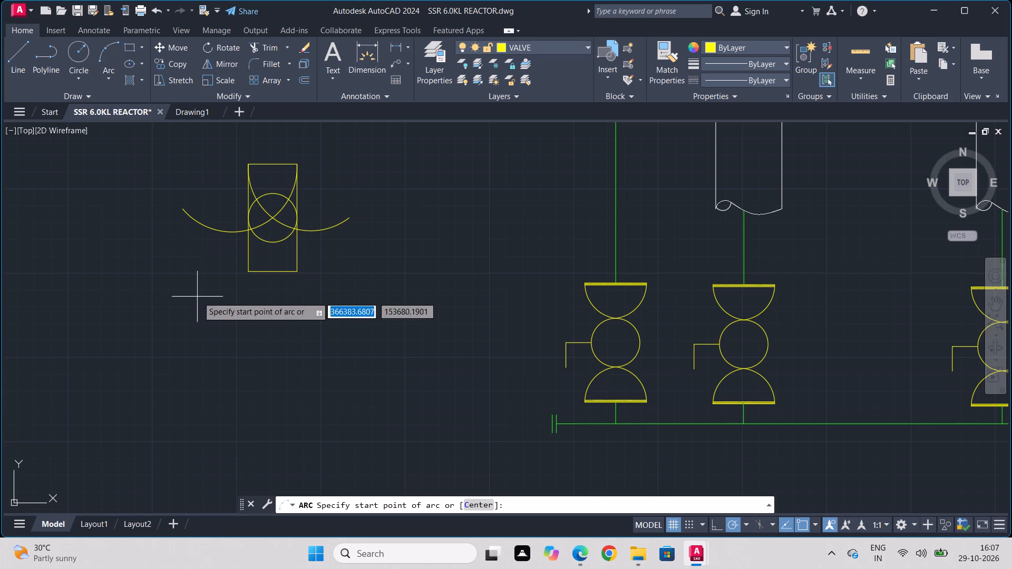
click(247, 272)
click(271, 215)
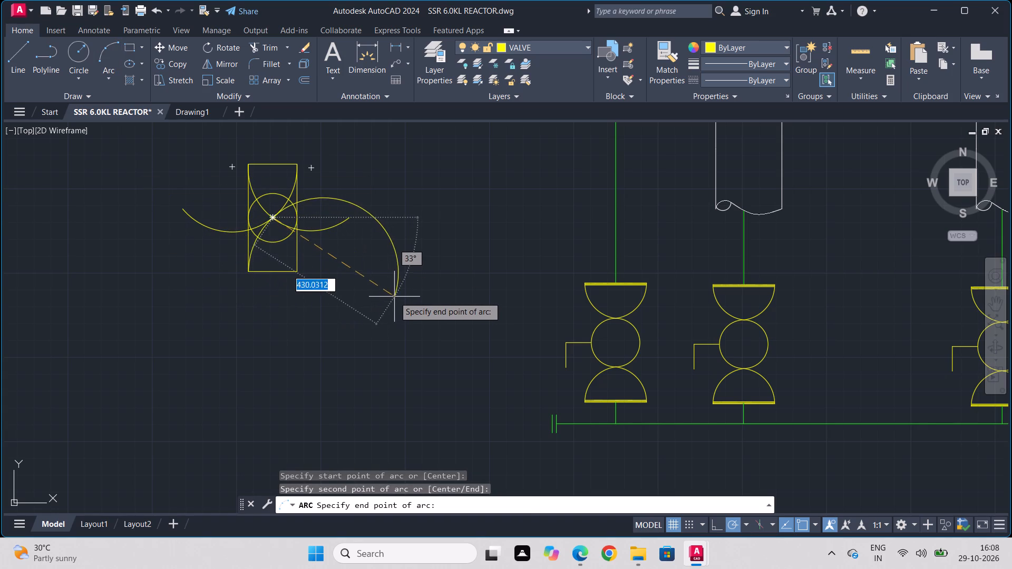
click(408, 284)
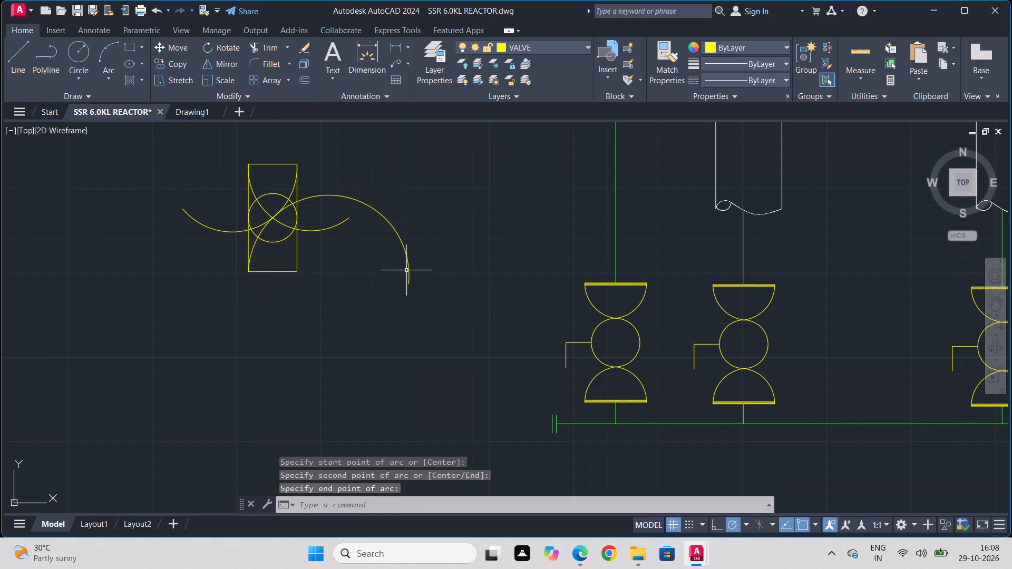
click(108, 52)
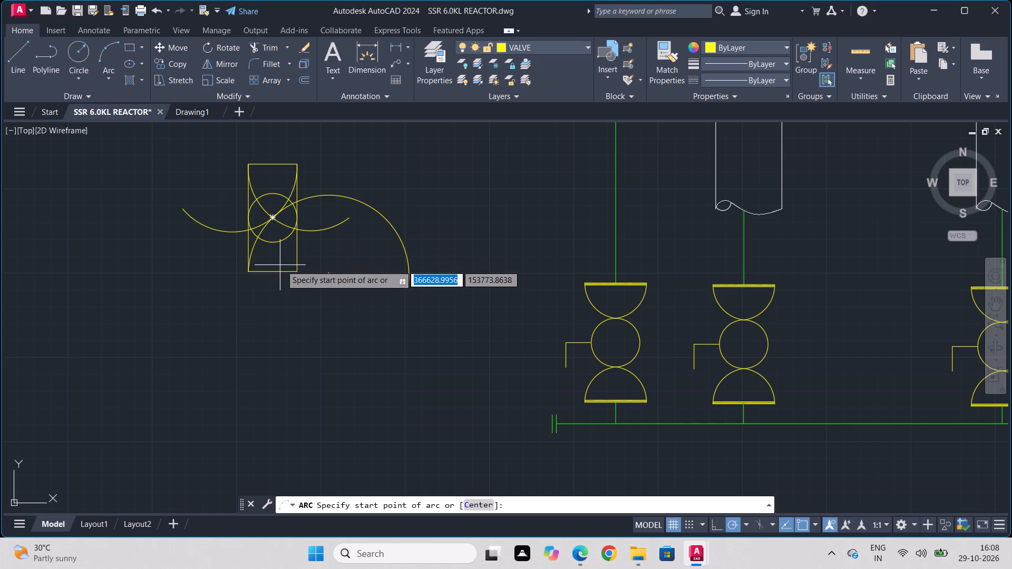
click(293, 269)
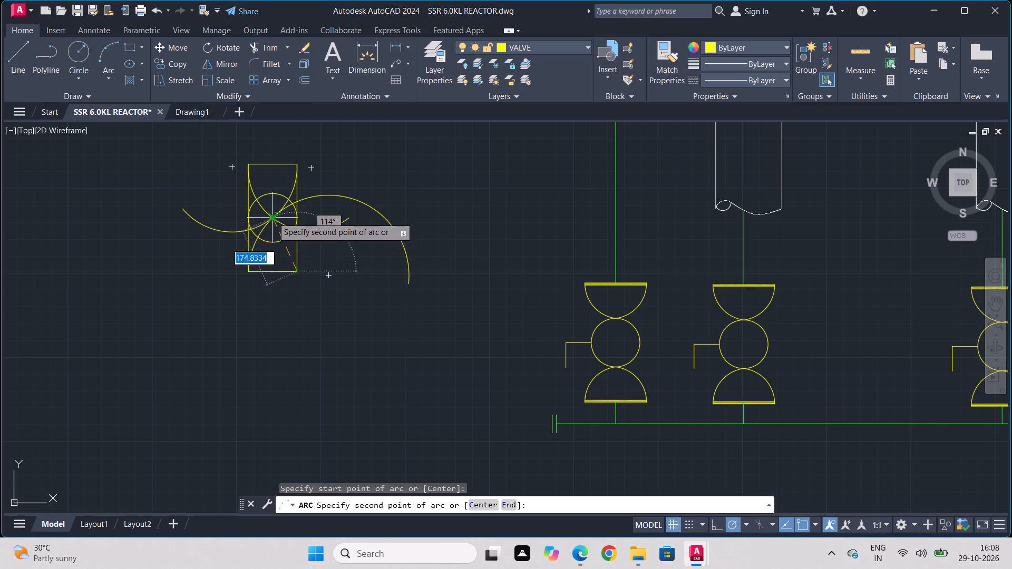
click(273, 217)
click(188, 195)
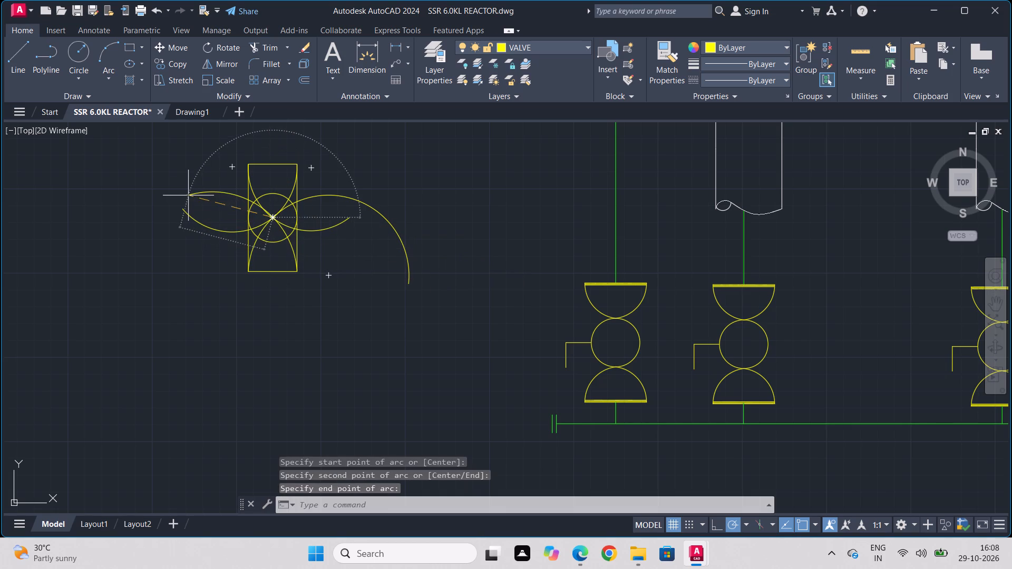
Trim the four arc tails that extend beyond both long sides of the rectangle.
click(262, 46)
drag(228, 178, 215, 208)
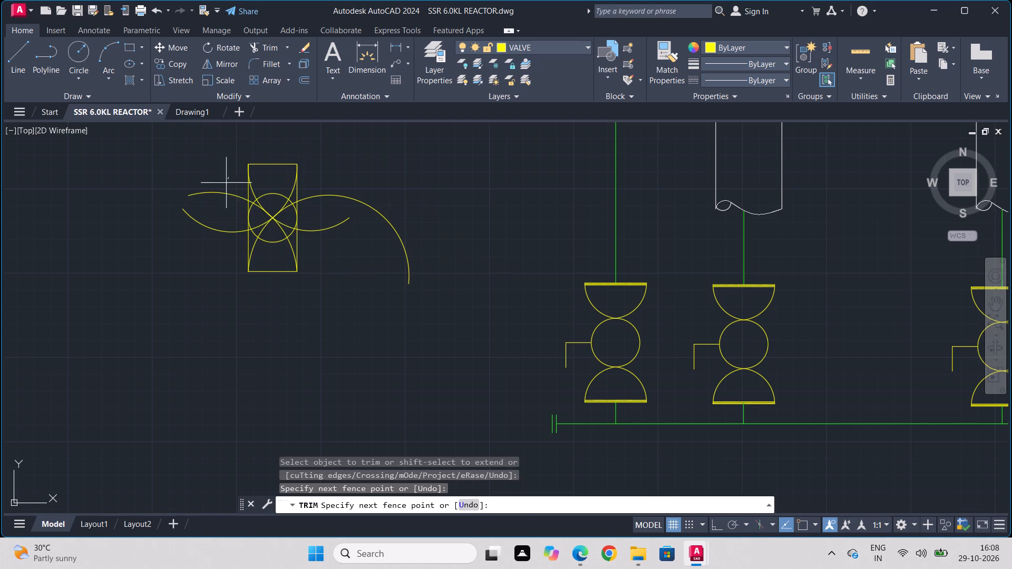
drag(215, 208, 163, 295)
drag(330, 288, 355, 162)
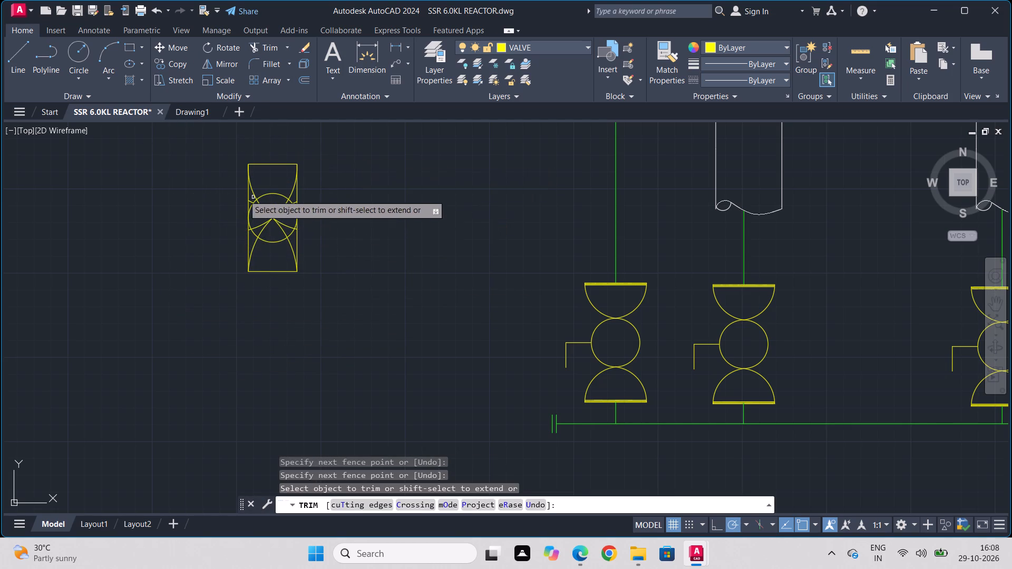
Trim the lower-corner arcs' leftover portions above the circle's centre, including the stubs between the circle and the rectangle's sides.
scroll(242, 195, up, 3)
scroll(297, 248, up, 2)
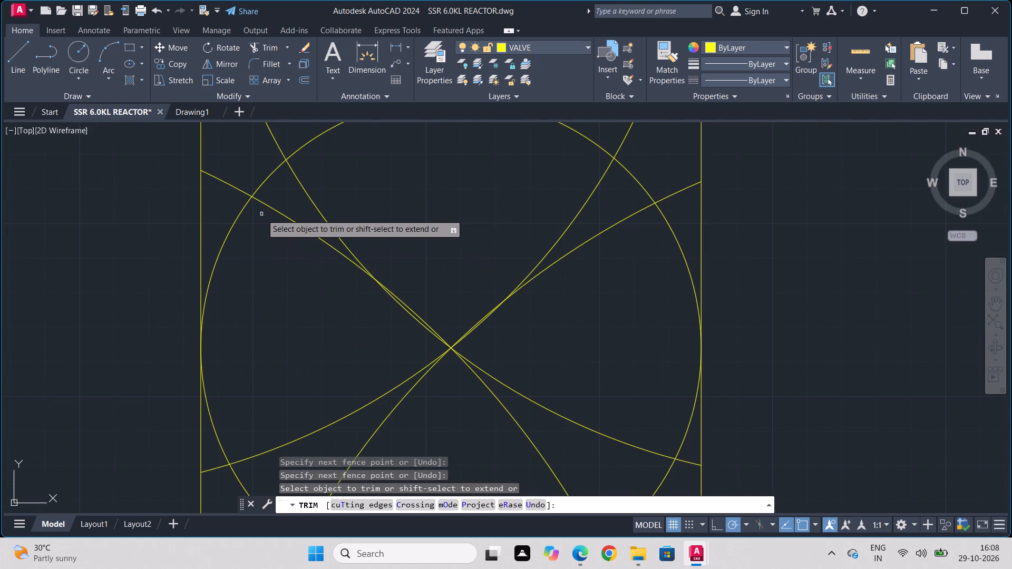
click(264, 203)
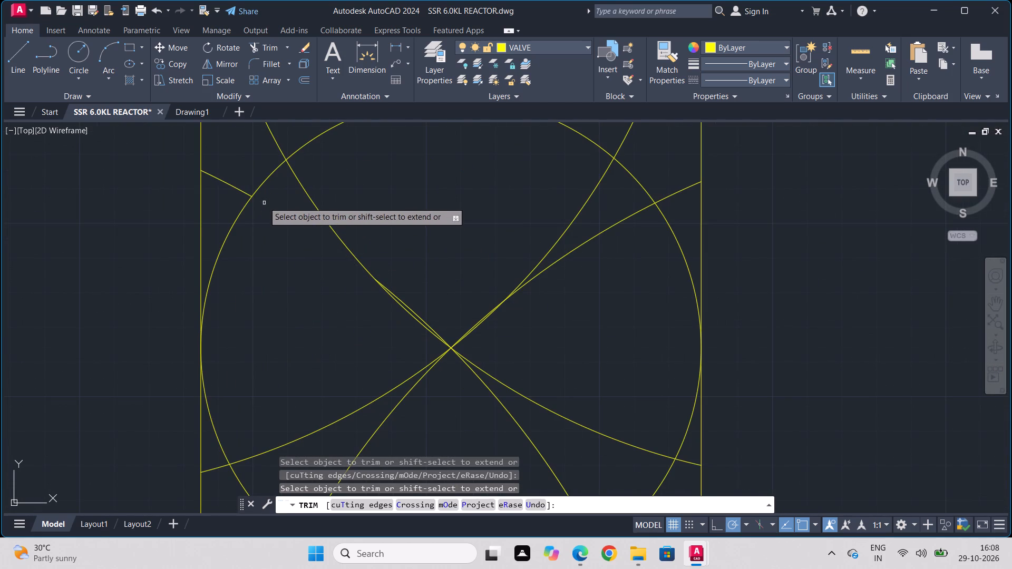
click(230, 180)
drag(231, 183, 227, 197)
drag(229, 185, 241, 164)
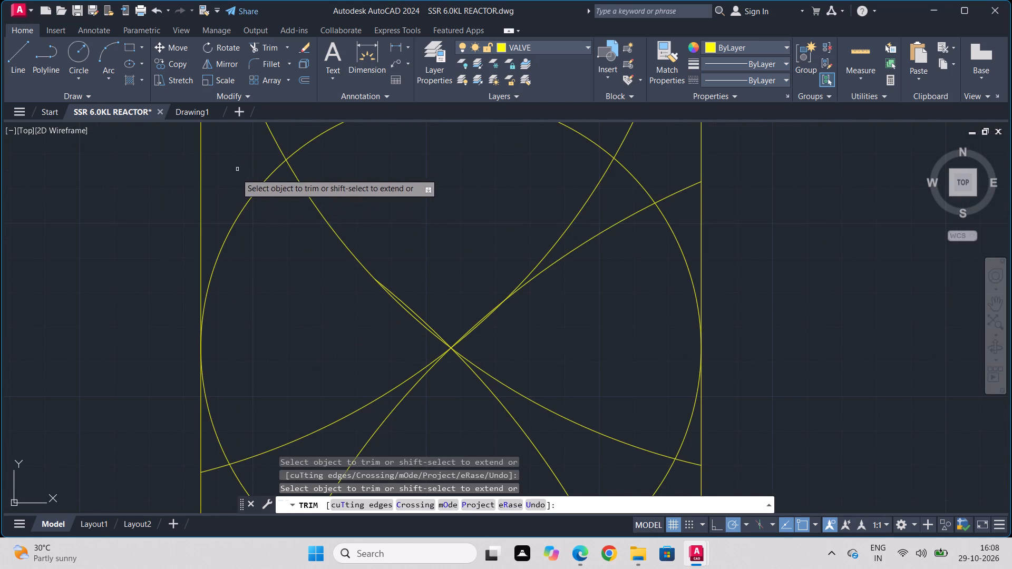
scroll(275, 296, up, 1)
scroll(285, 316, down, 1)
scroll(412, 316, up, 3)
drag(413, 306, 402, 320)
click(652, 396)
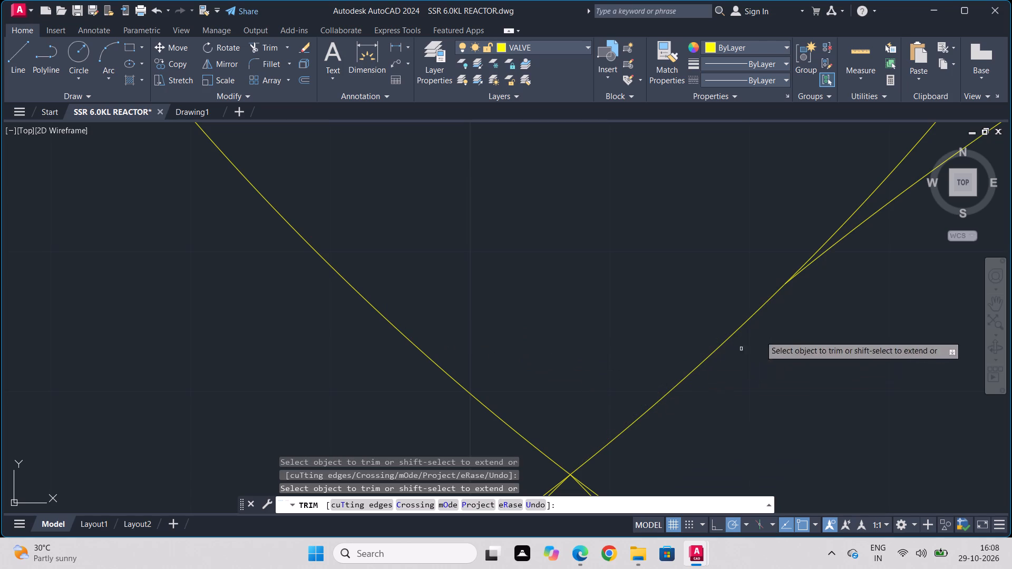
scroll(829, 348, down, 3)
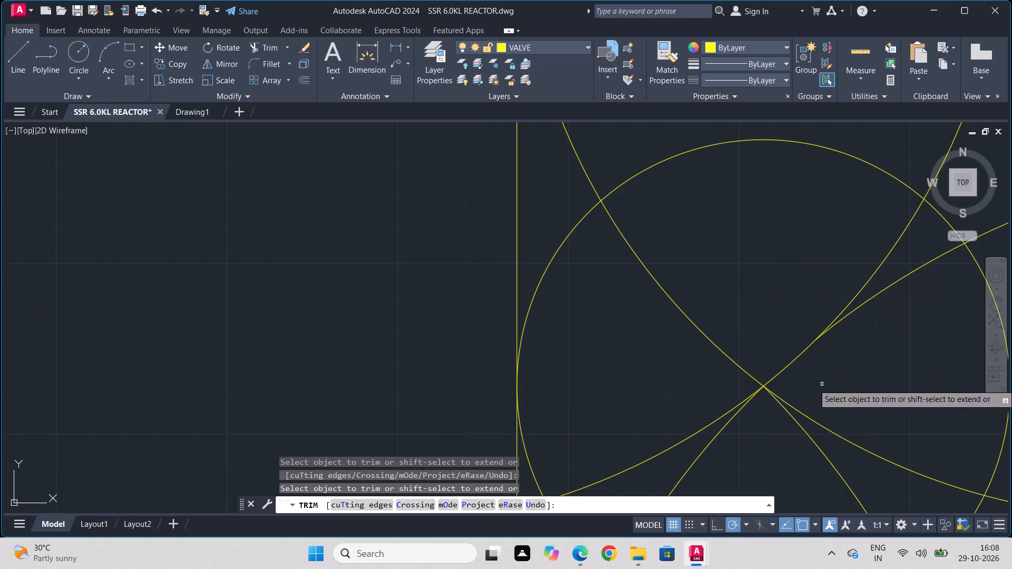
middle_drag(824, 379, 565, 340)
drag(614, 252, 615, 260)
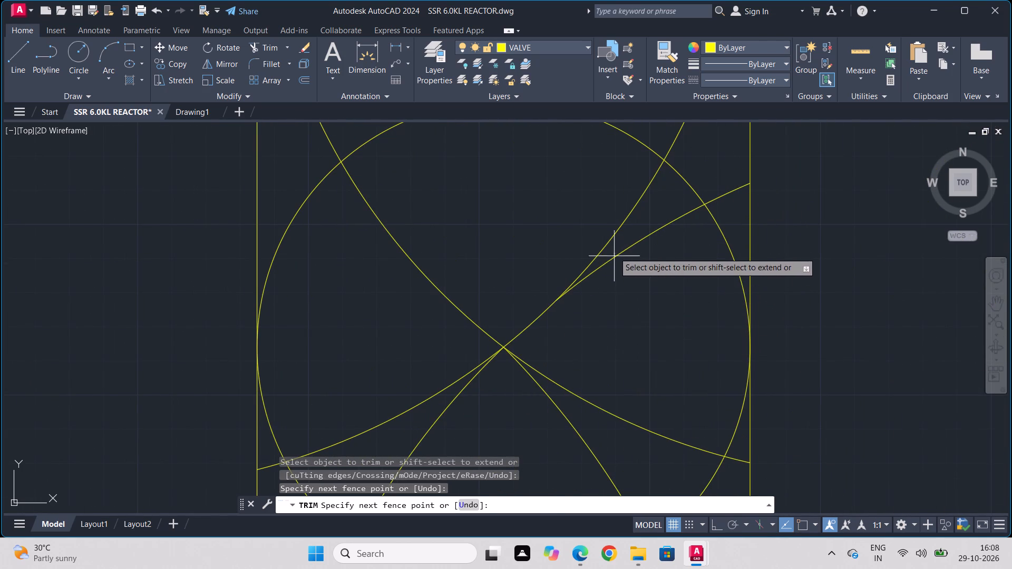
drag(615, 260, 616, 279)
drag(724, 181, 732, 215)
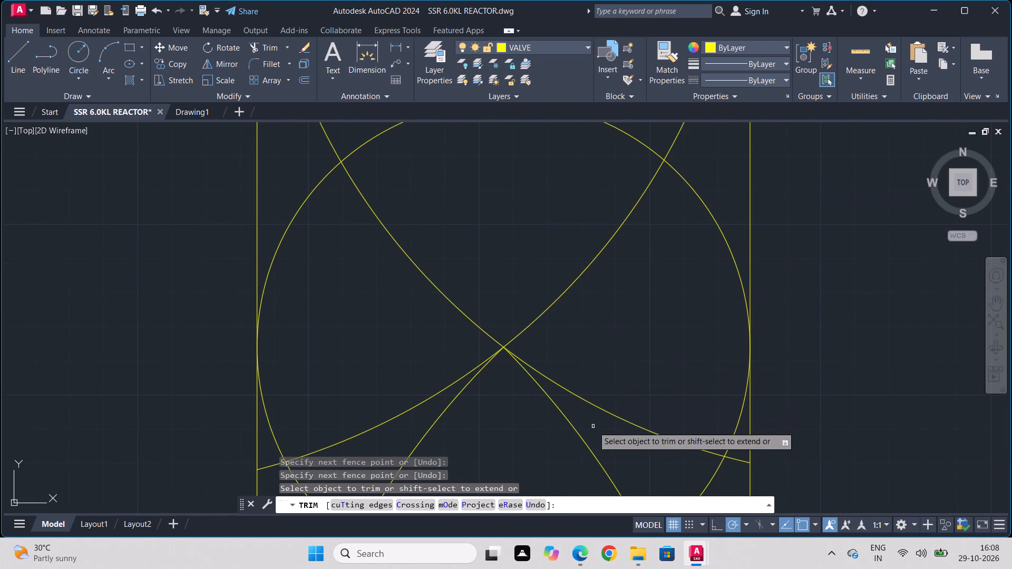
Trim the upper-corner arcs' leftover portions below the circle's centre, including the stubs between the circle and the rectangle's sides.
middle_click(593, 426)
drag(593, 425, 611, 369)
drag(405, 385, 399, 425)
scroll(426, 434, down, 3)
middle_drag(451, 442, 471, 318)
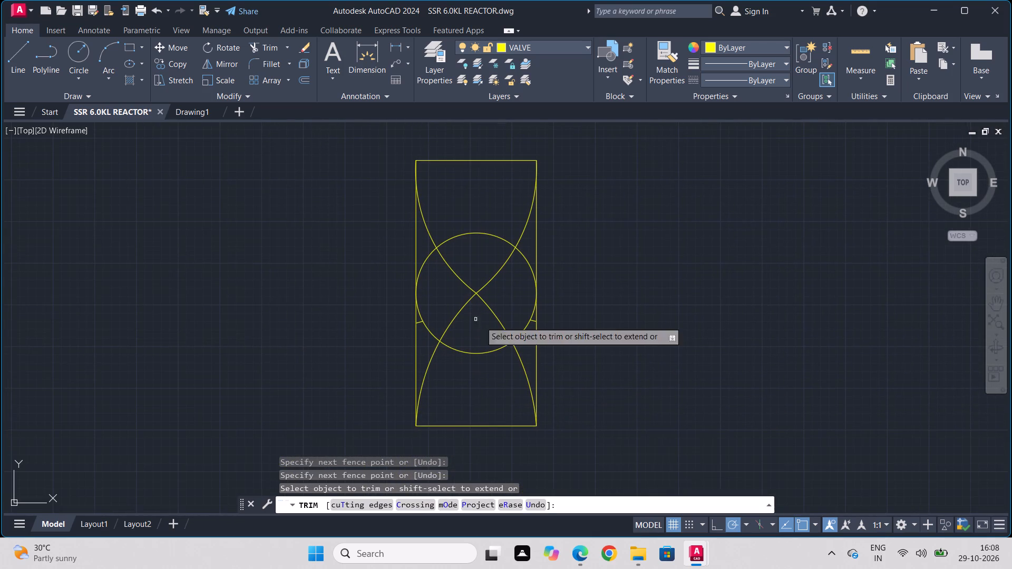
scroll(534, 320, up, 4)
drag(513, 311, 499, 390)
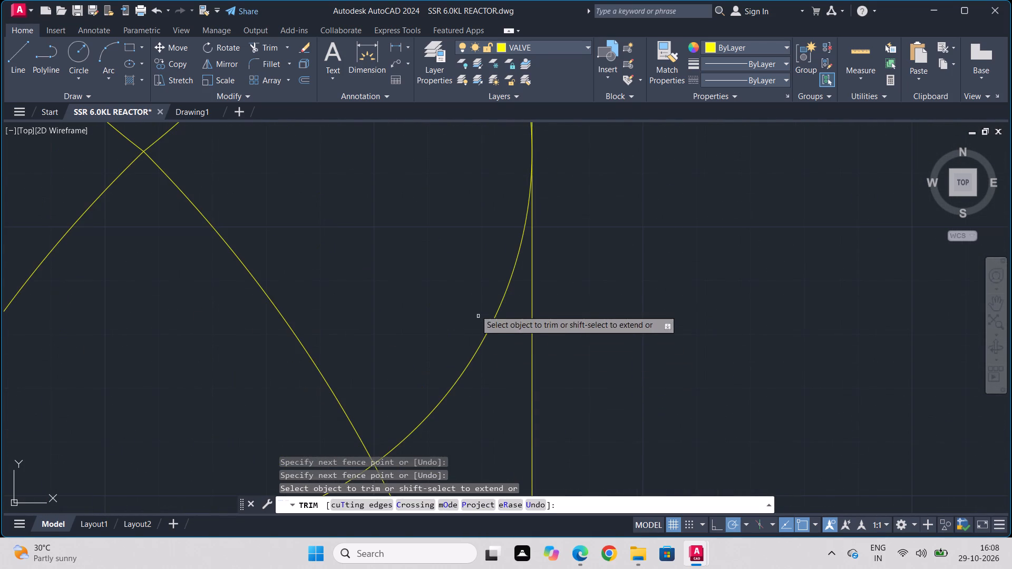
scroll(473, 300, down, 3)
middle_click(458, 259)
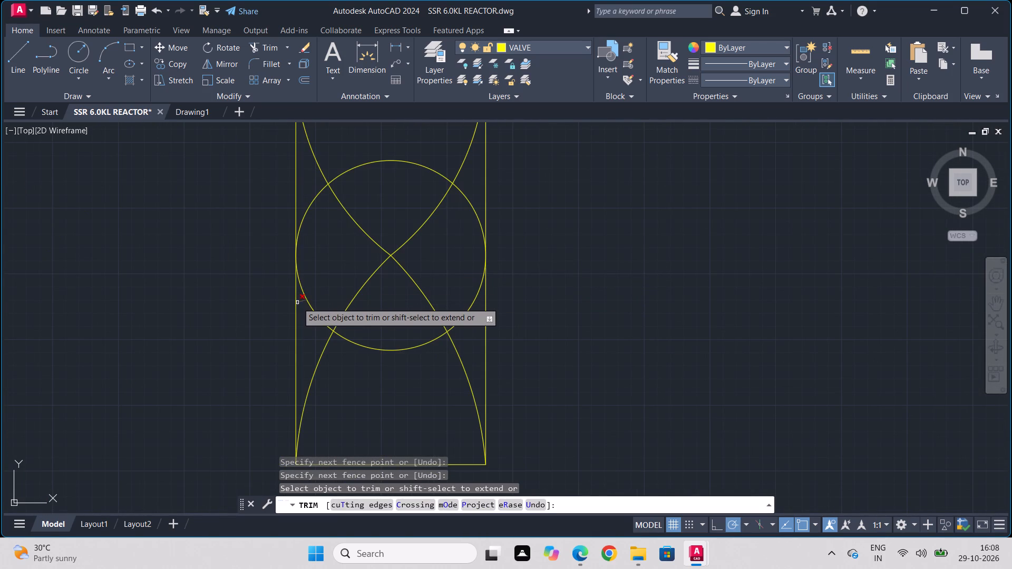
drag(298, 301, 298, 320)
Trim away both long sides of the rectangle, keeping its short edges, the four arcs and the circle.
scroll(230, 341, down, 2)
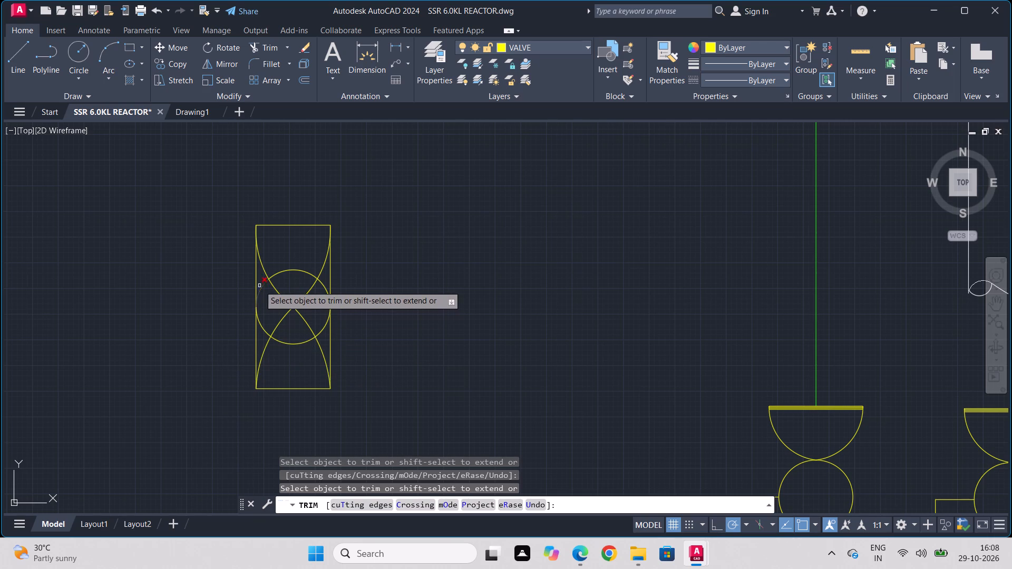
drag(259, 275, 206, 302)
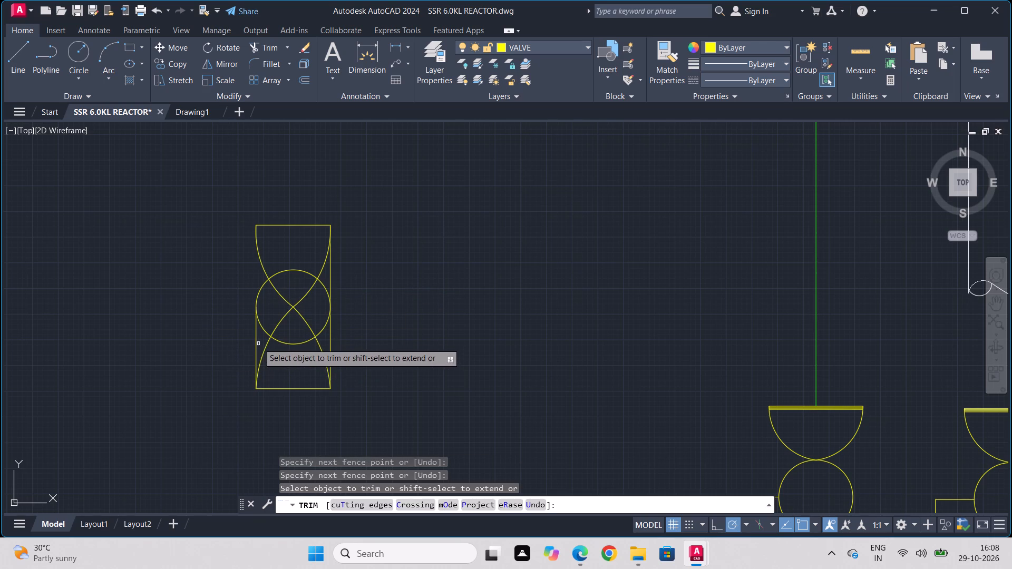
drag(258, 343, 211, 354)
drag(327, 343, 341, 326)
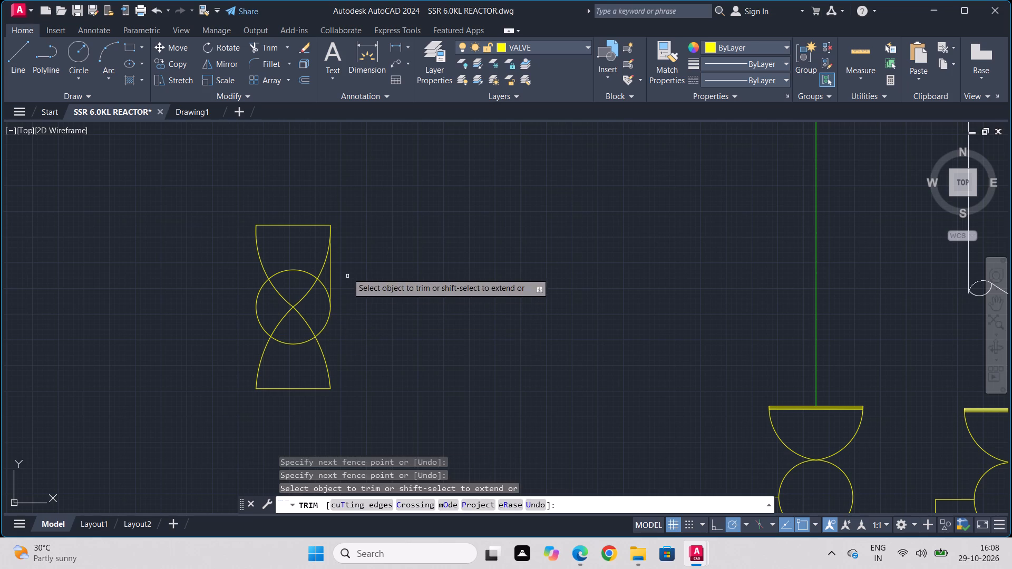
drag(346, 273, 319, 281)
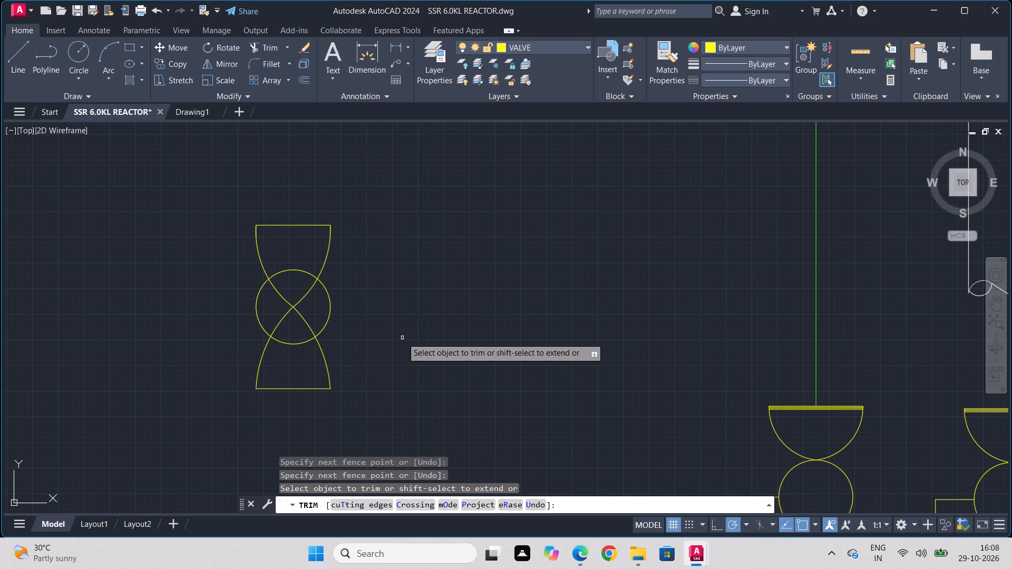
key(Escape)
Erase the entire trial valve symbol, including its circle, arcs and remaining rectangle edges.
click(374, 213)
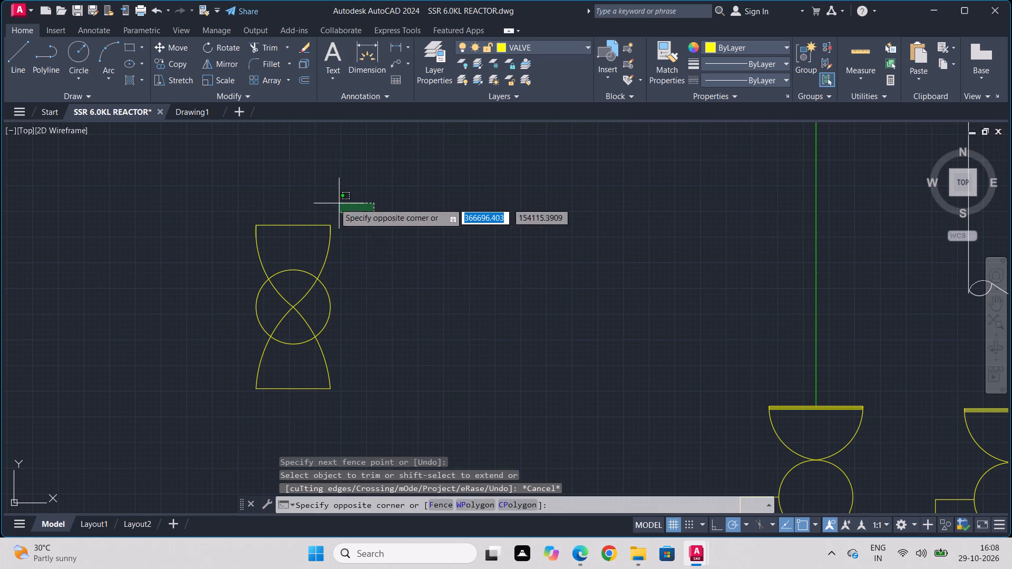
click(237, 417)
key(Delete)
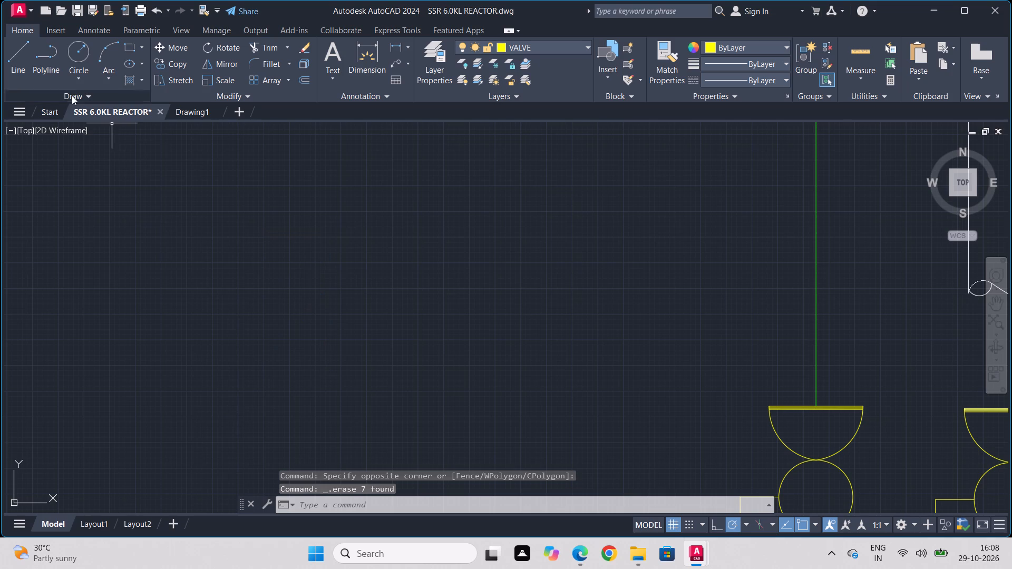
Draw a smaller upright rectangle about 48 wide and 100 high, with a centred circle of radius about 24 touching its sides.
click(134, 54)
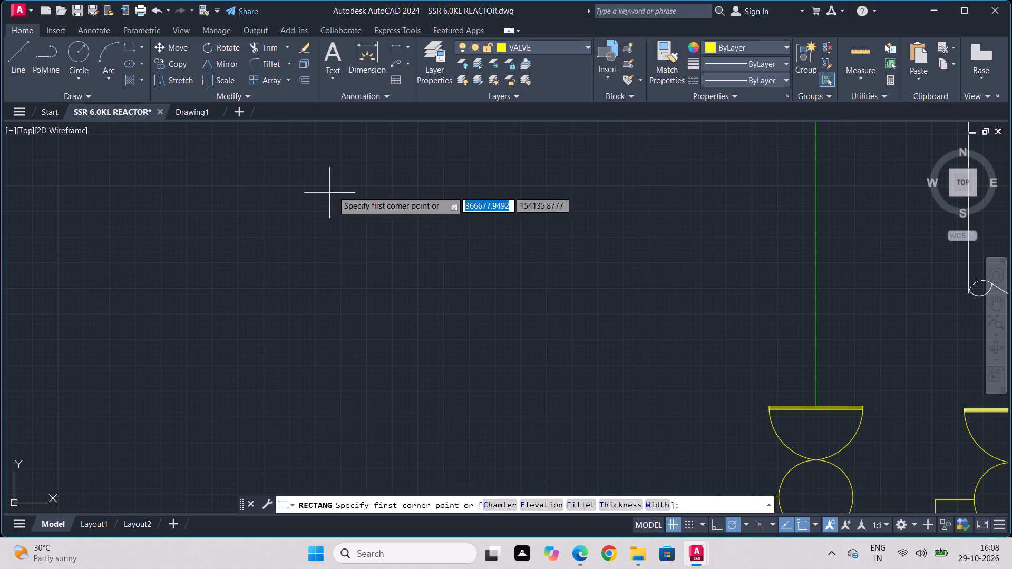
click(346, 181)
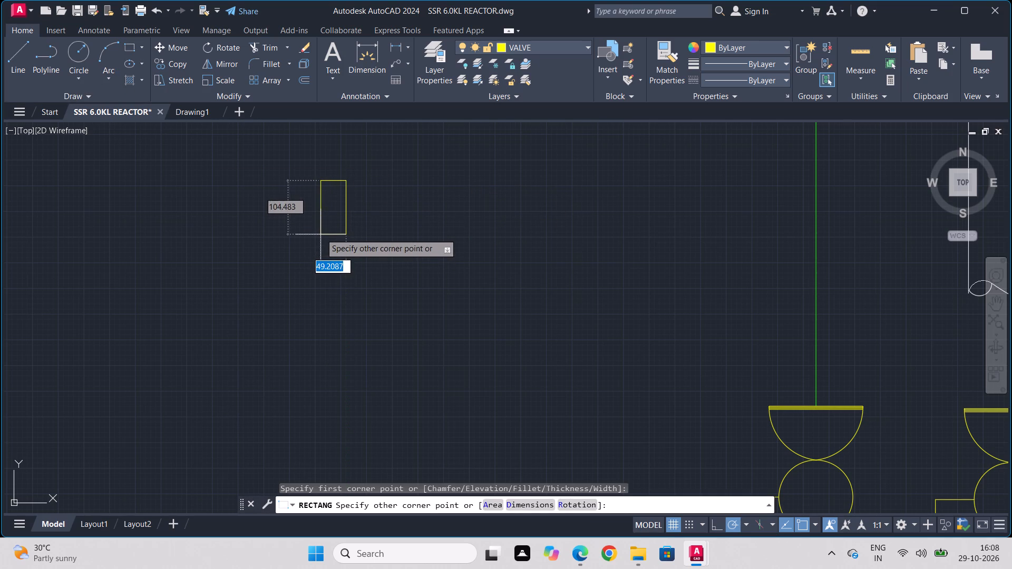
click(321, 232)
click(69, 52)
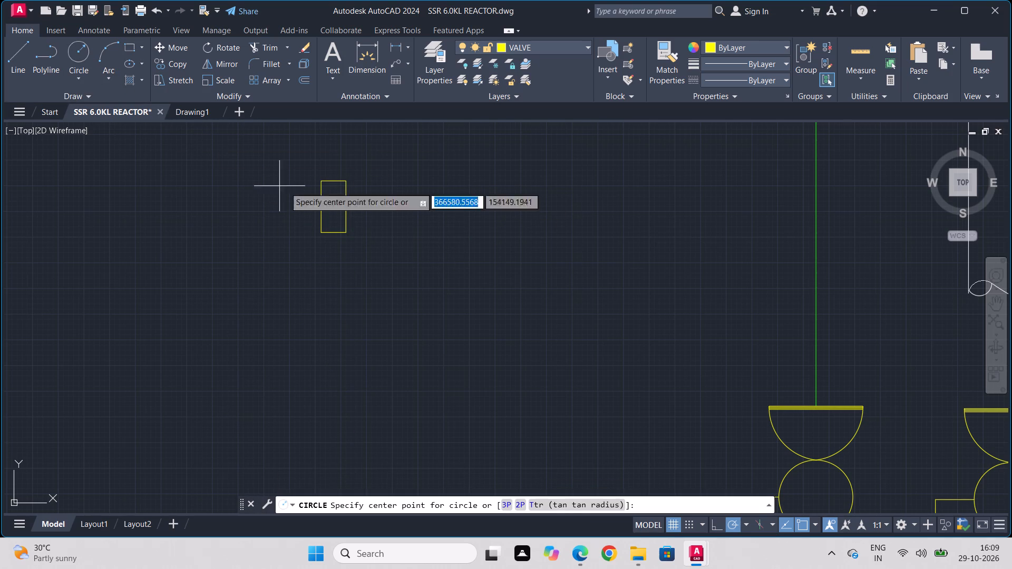
scroll(318, 190, up, 3)
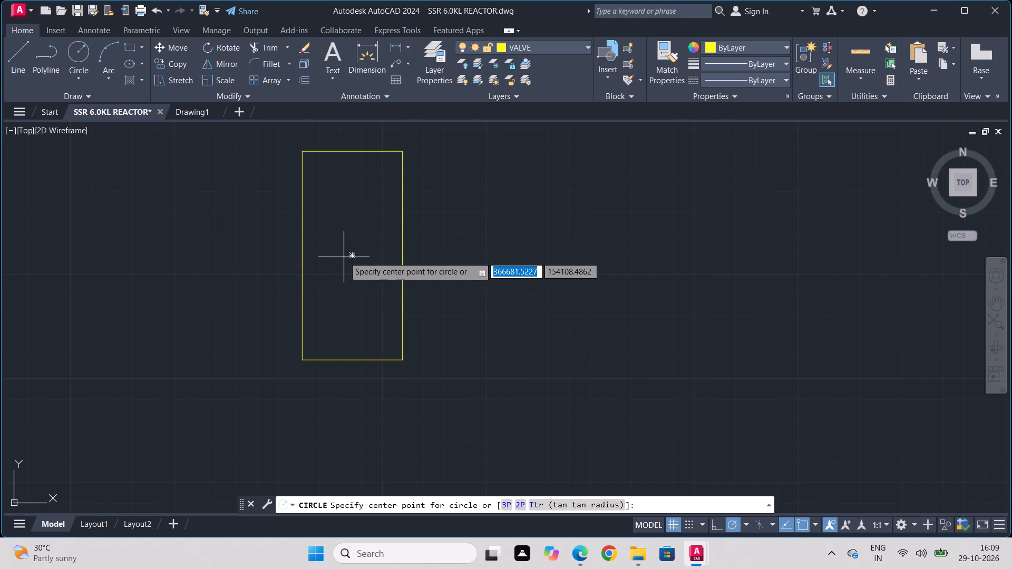
click(353, 255)
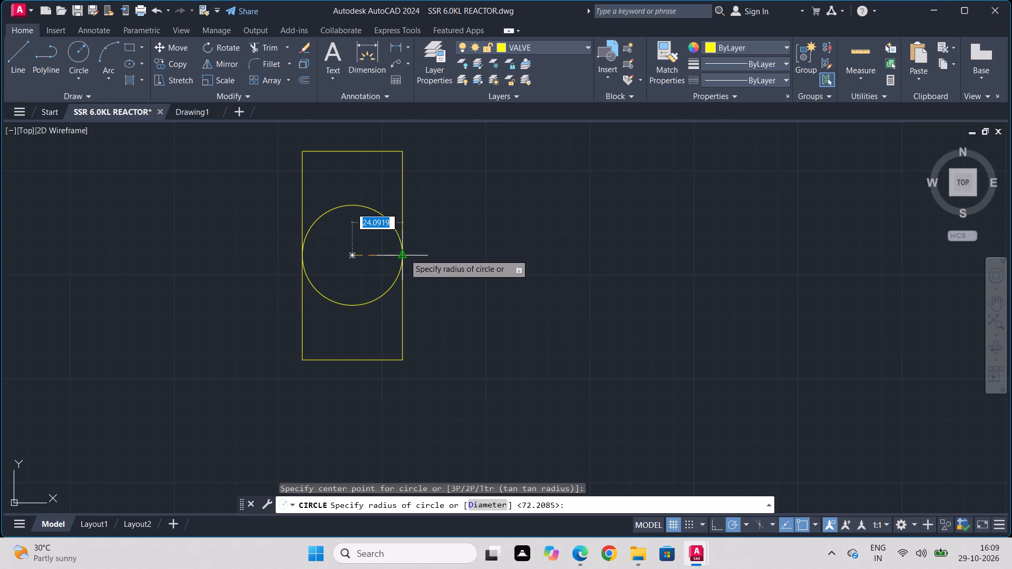
click(404, 254)
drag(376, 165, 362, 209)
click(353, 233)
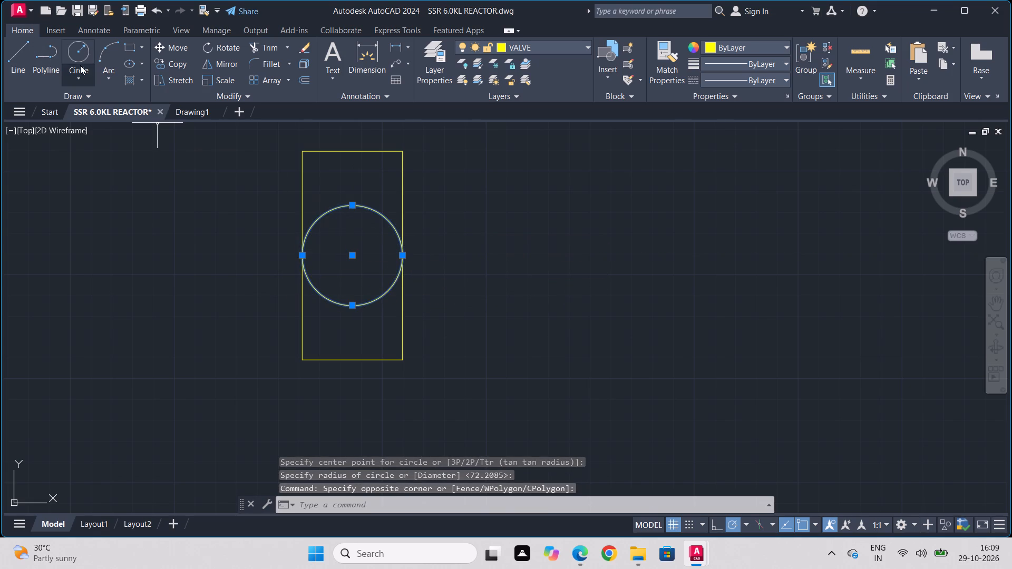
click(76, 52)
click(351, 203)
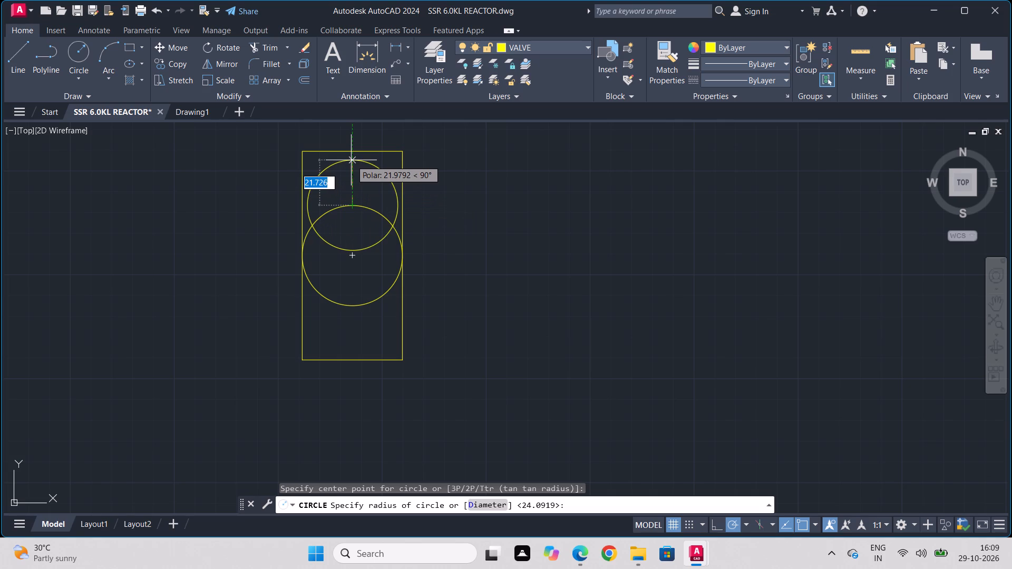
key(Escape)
Move the circle straight up from its top point until it touches the rectangle's upper edge.
drag(349, 173, 349, 180)
click(339, 251)
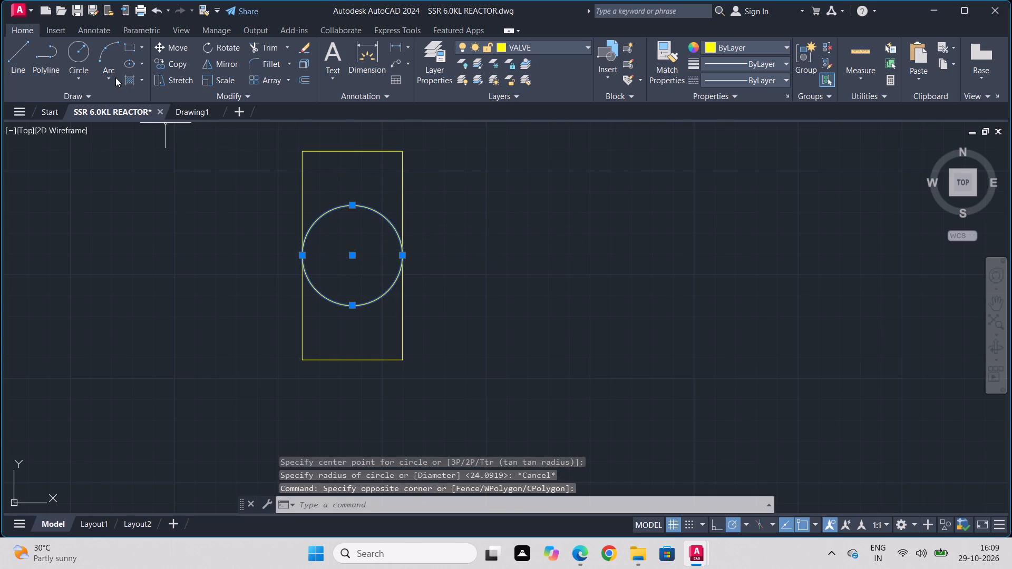
click(183, 50)
click(349, 202)
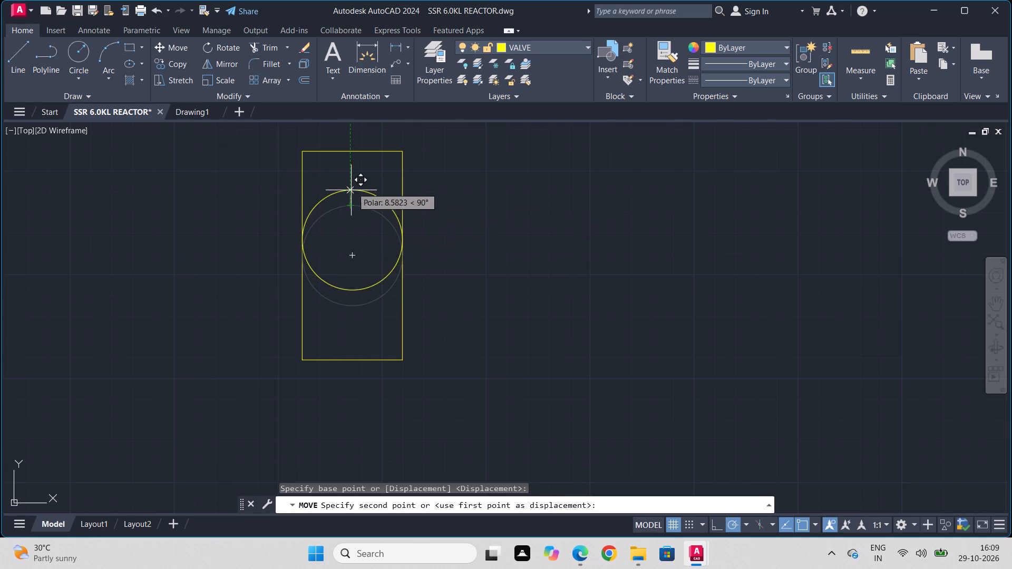
click(350, 153)
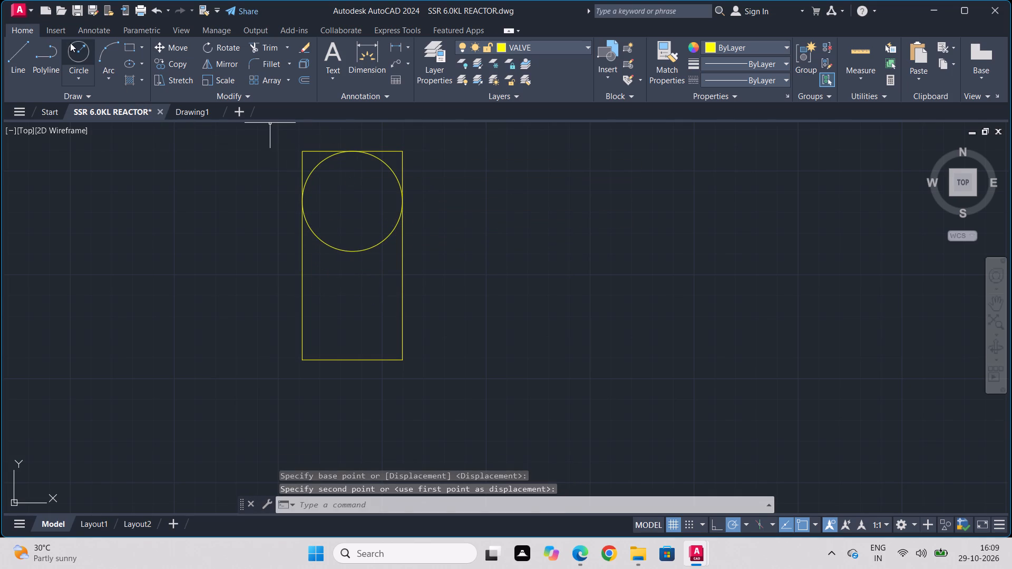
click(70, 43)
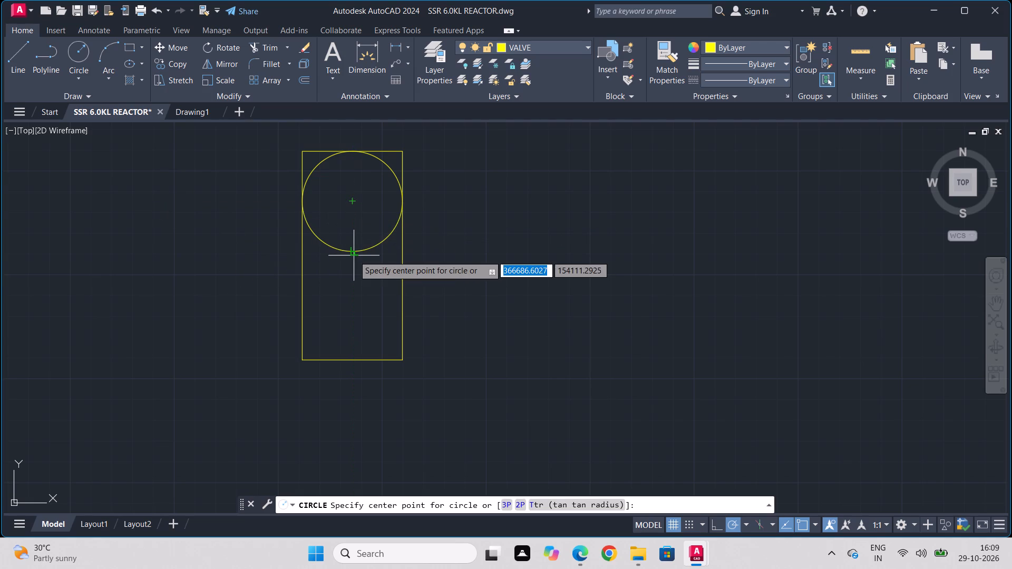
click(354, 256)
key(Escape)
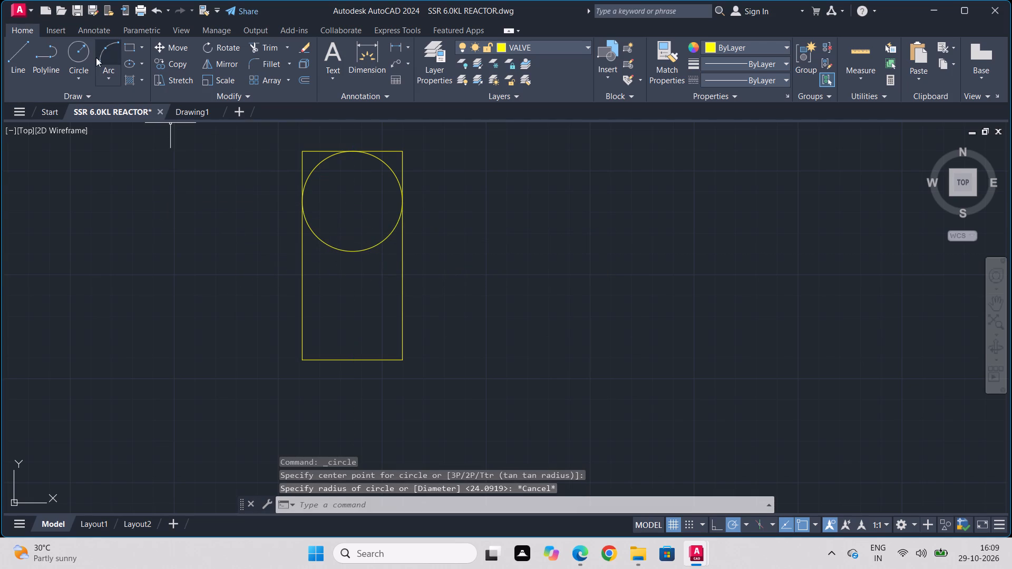
Draw a circle of radius about 24 at the rectangle's centre, reaching its long sides.
click(77, 60)
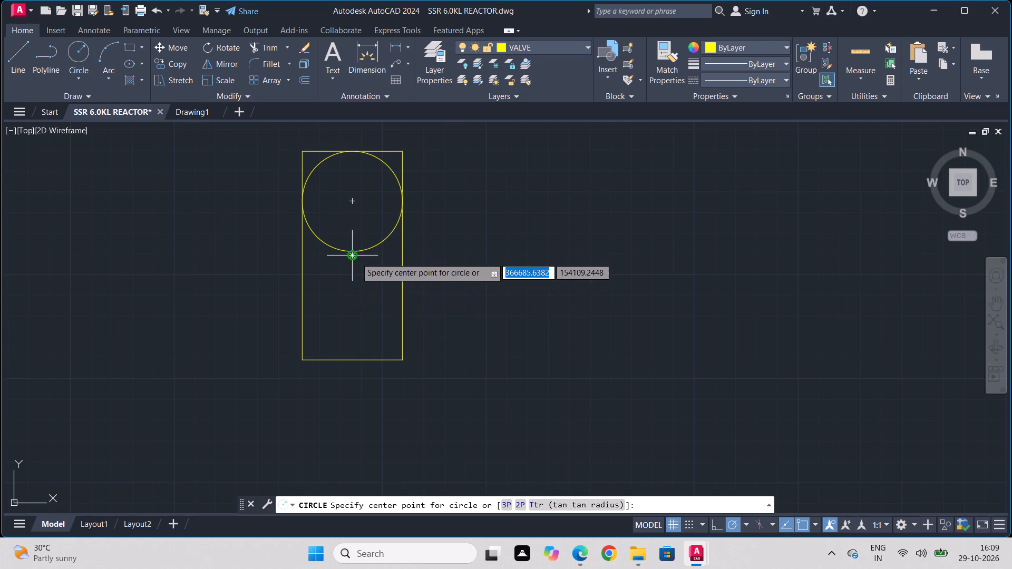
click(352, 253)
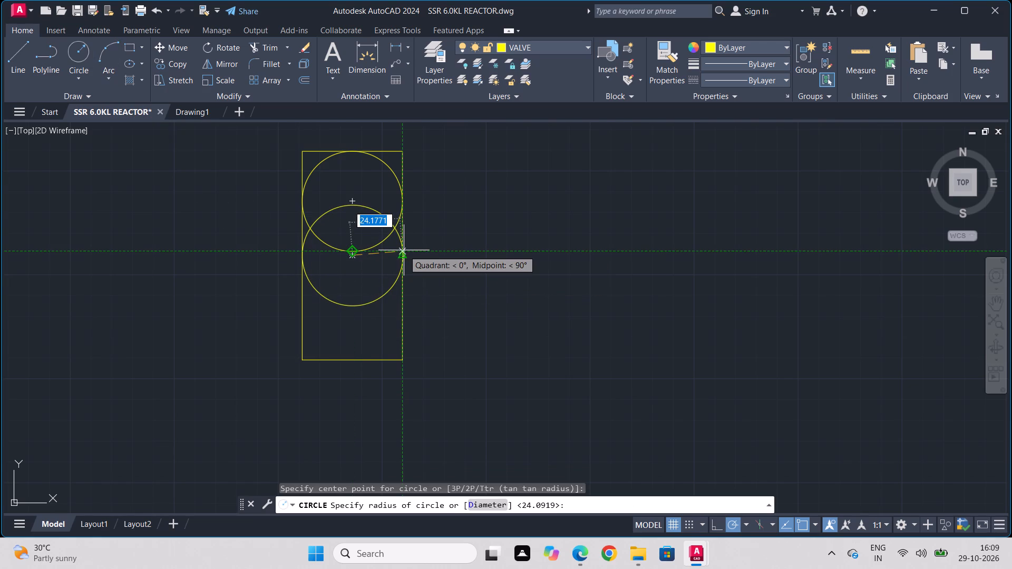
click(404, 250)
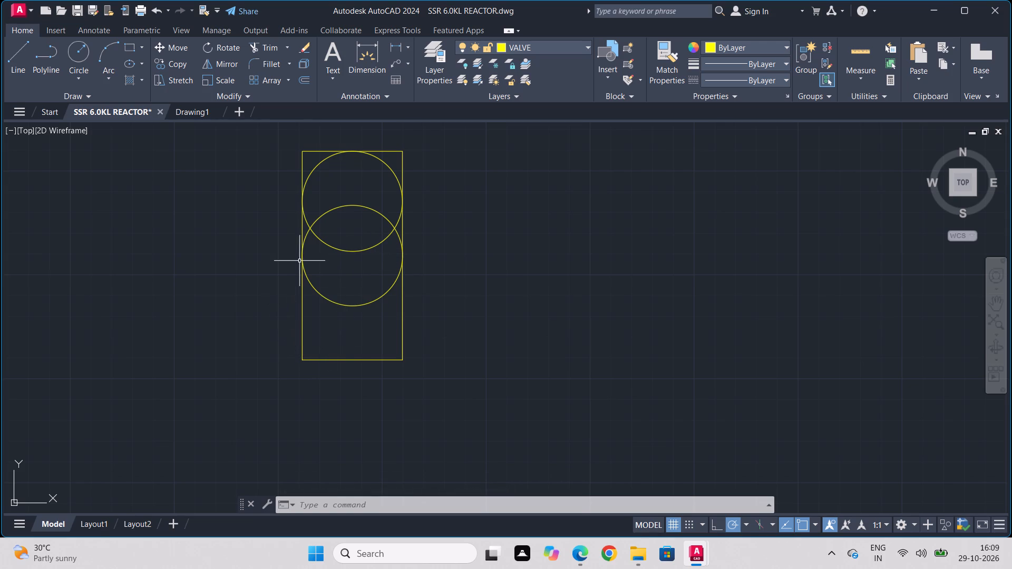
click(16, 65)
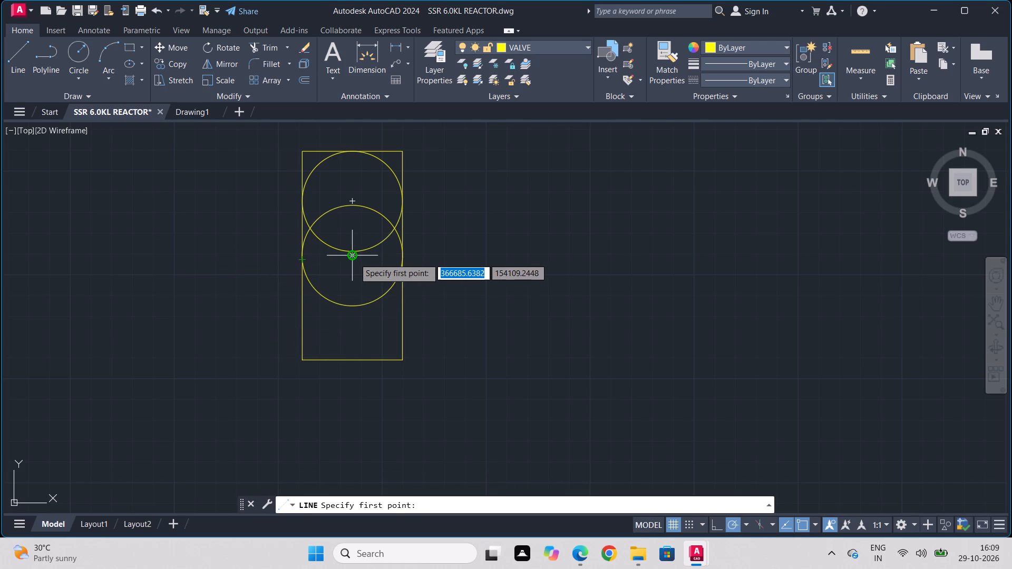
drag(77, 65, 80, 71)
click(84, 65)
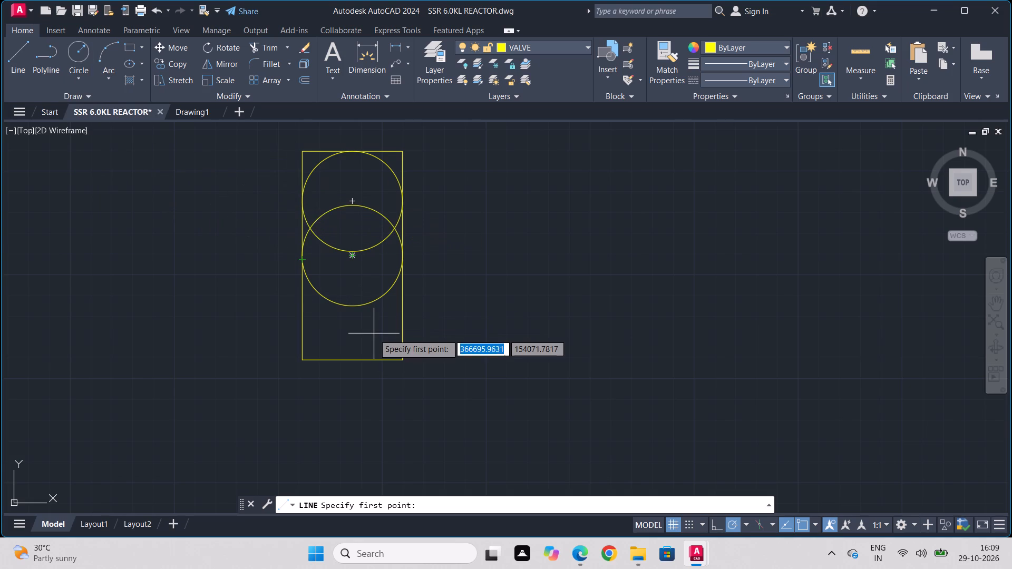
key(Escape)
Copy the middle circle straight down from its centre, placing the copy's centre on the middle circle's lowest point.
click(358, 303)
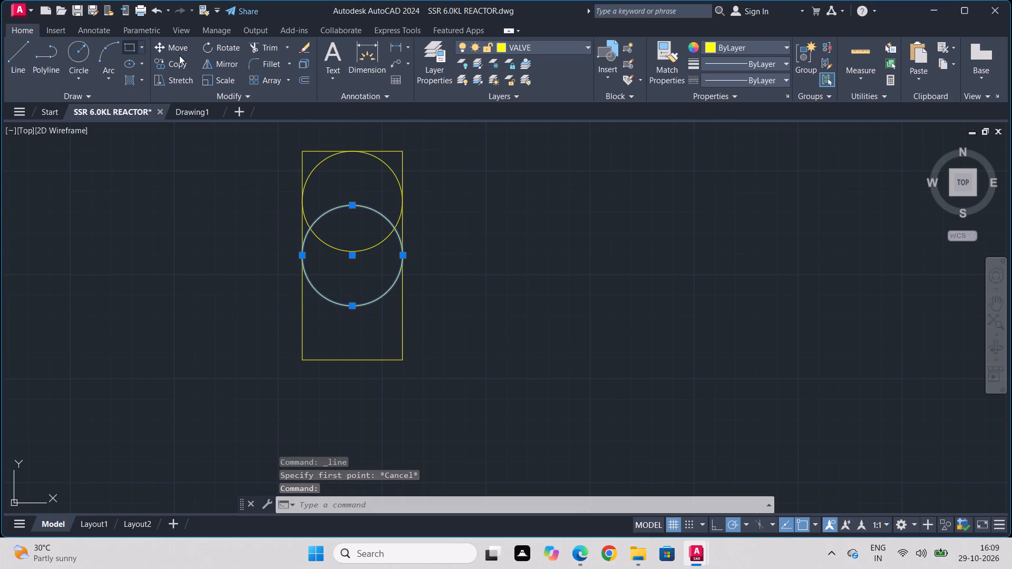
click(174, 63)
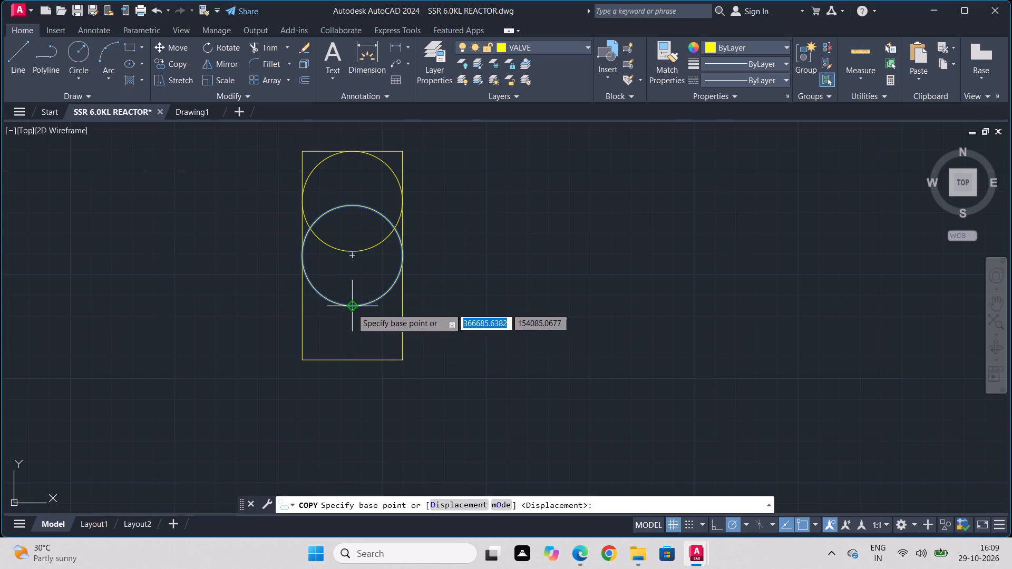
click(354, 254)
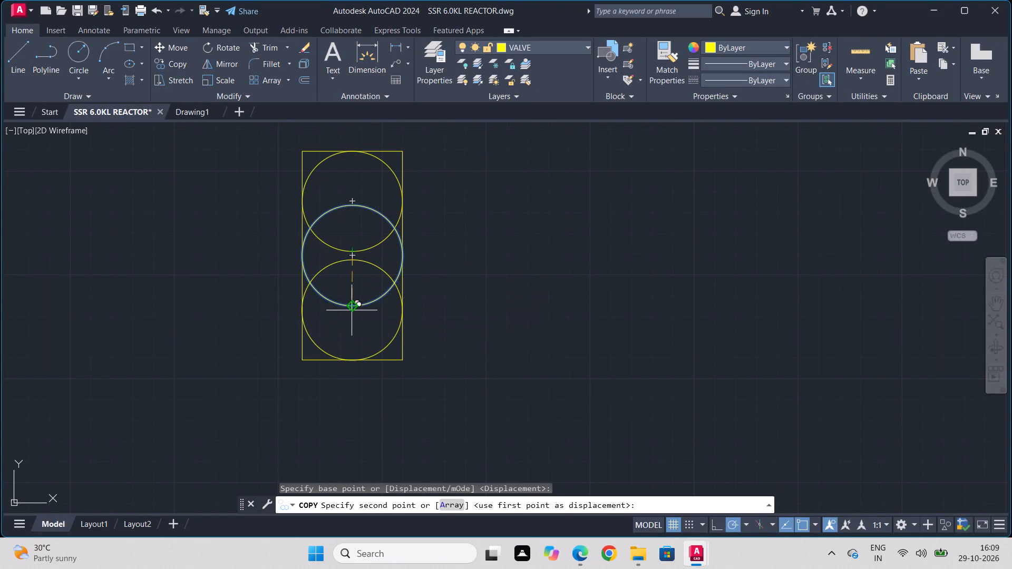
click(352, 309)
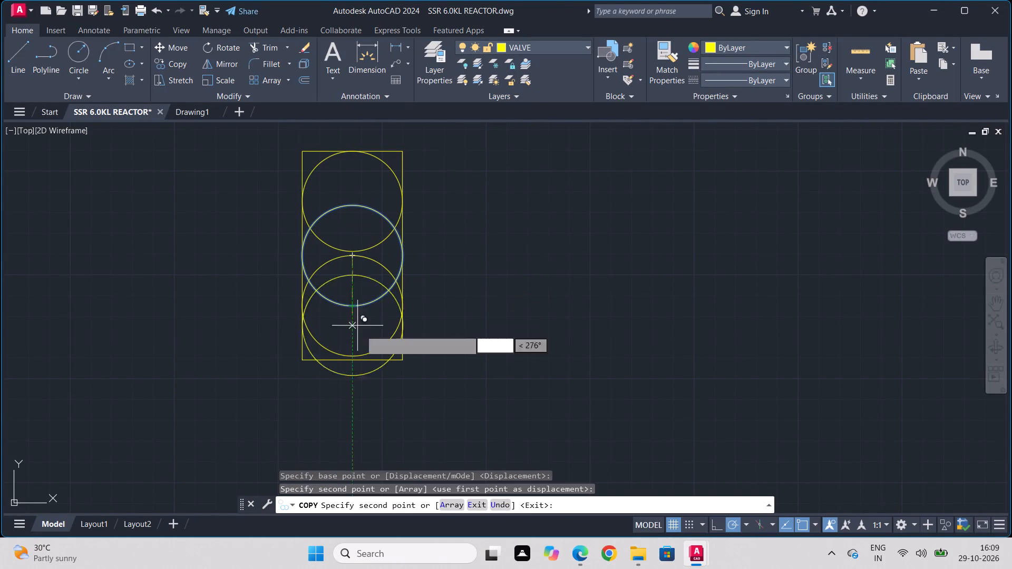
key(Escape)
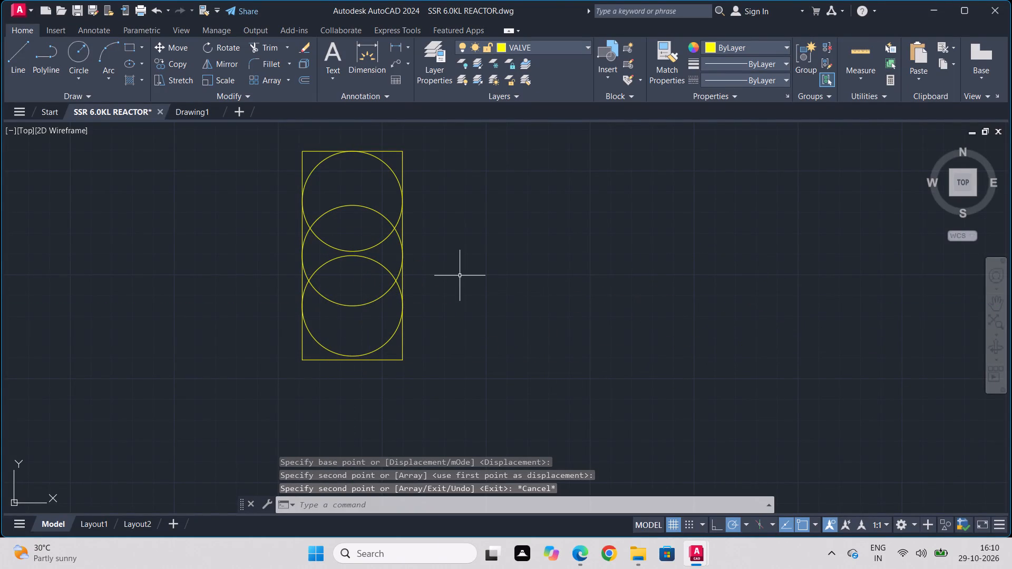
Move the top circle straight down about 2 from its lowest point so it touches the bottom circle's top point.
scroll(351, 251, up, 3)
drag(360, 241, 350, 248)
click(323, 259)
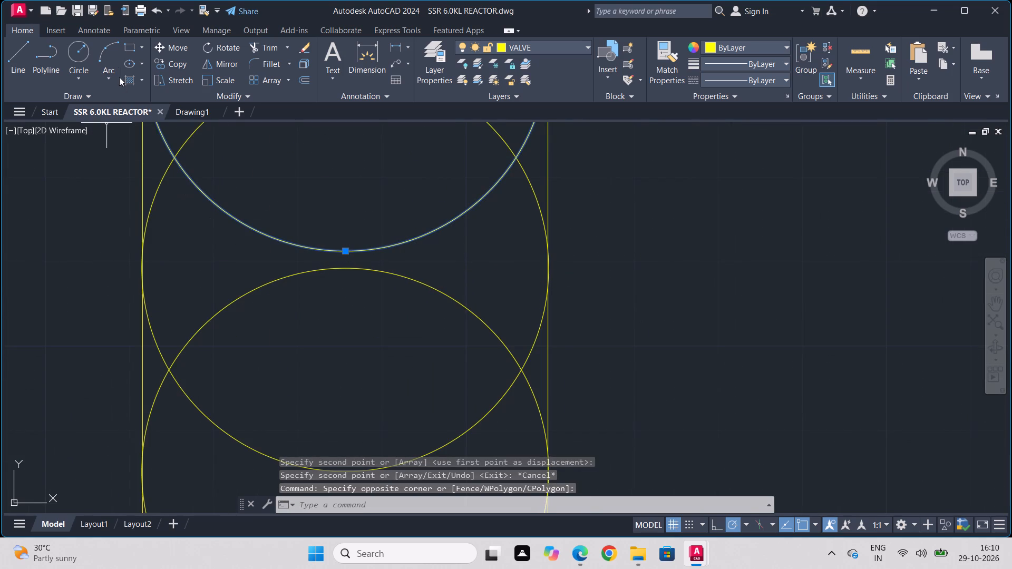
click(177, 47)
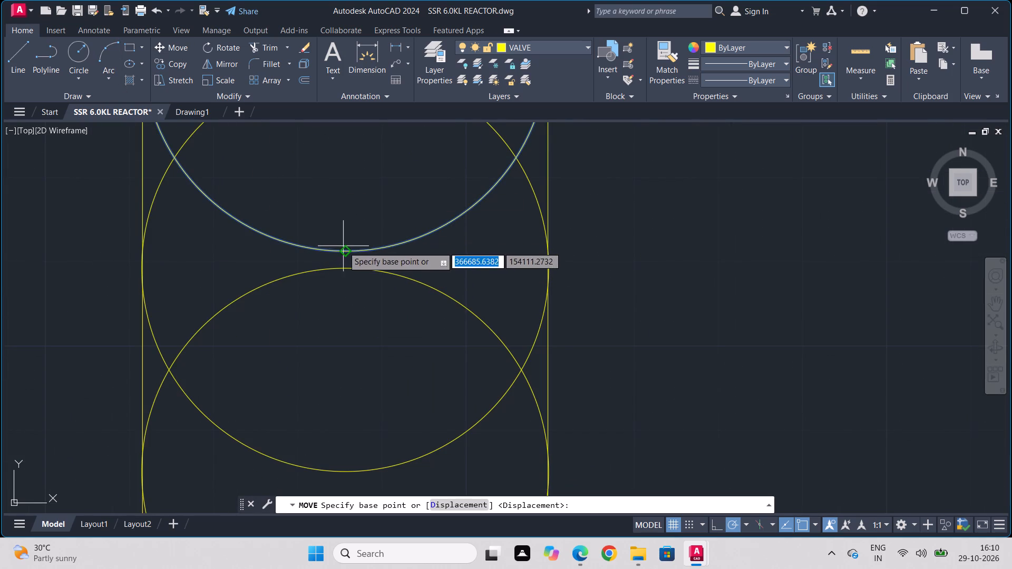
click(345, 249)
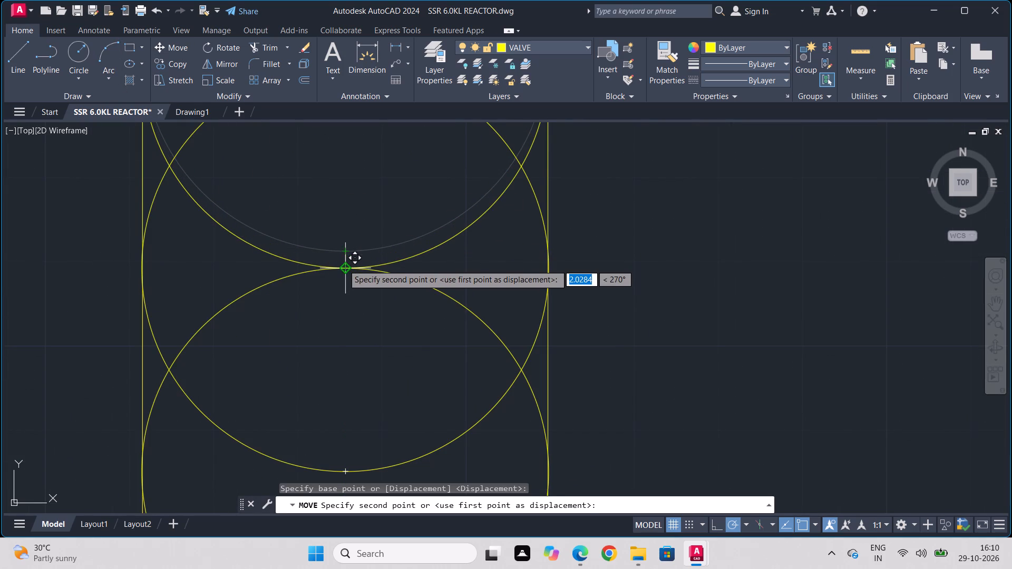
click(343, 264)
scroll(504, 311, down, 2)
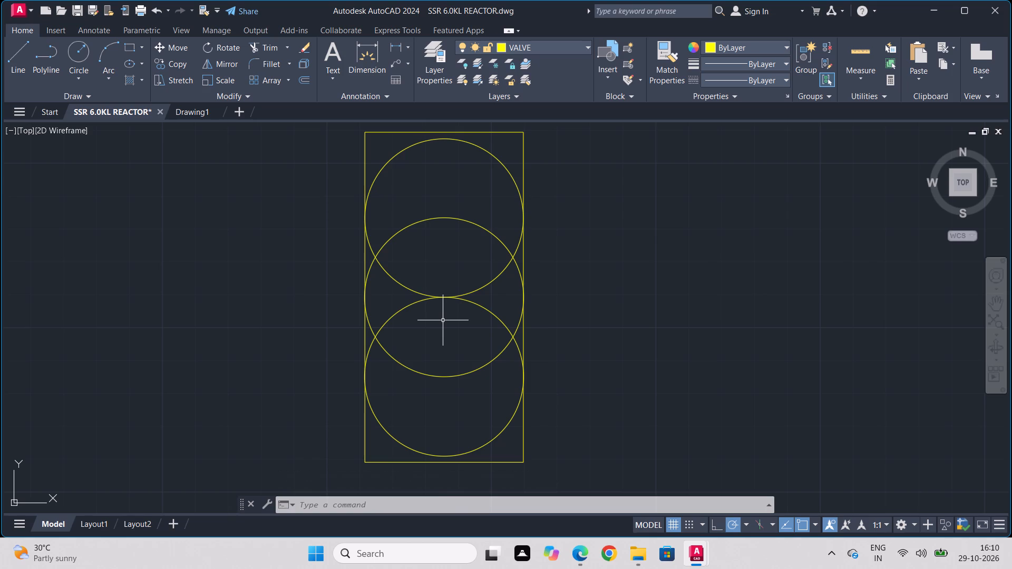
Draw a flat horizontal ellipse centred on the rectangle's left side midpoint, with half-axes of about 48 to the right side and about 8.
click(131, 58)
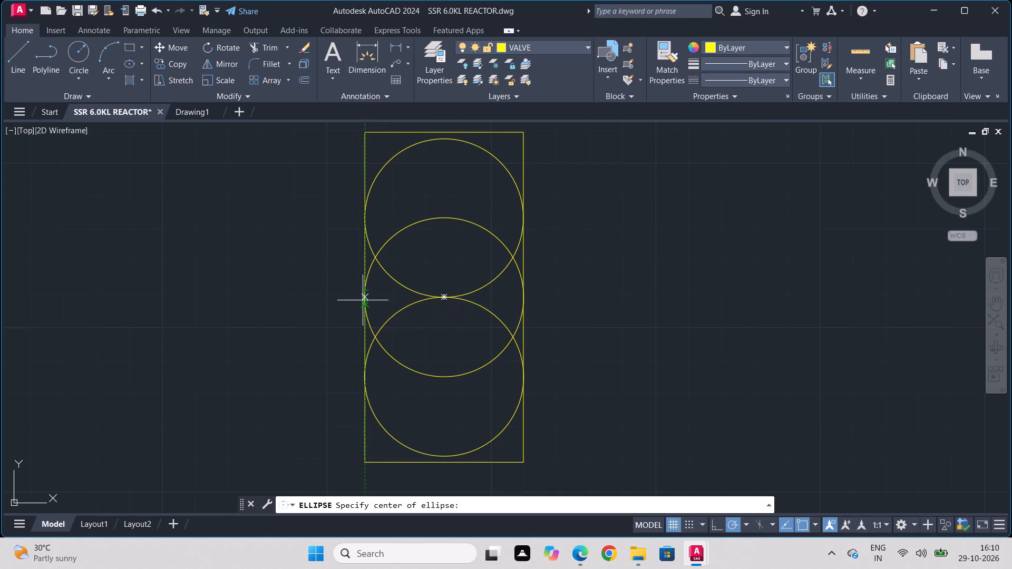
click(363, 300)
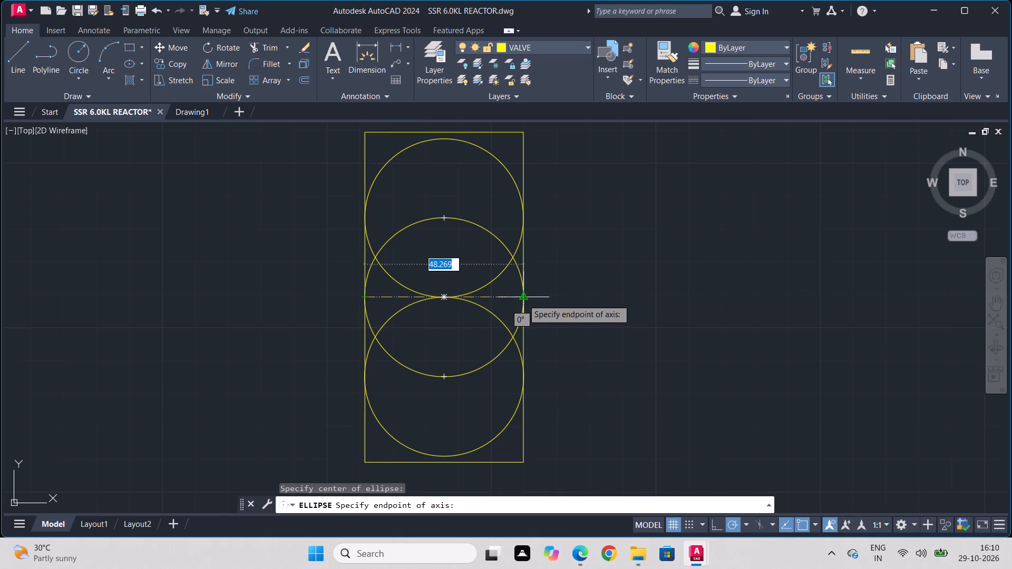
click(523, 299)
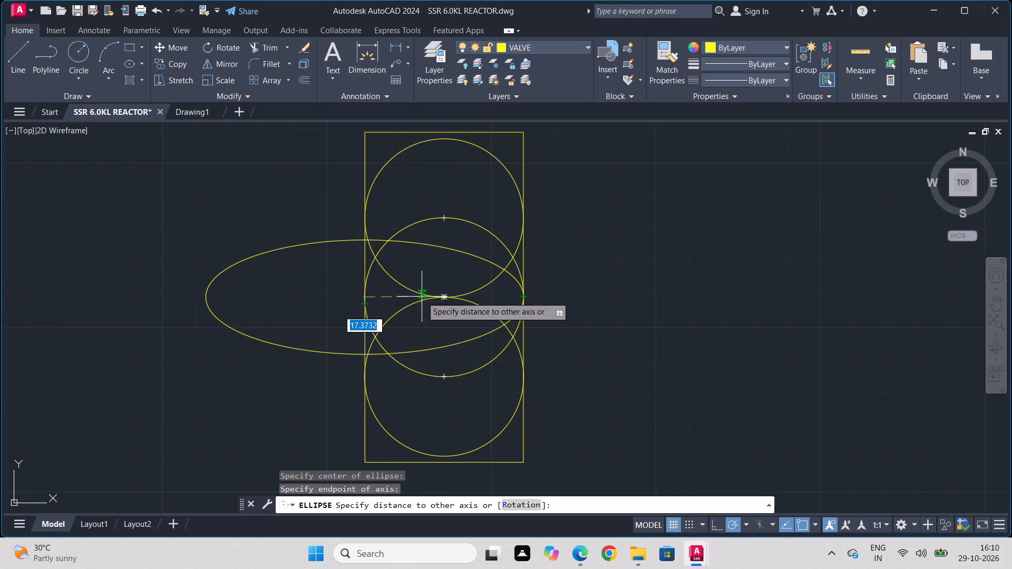
click(392, 300)
Scale the ellipse down to about half size from its right end so it spans the rectangle's width.
click(208, 299)
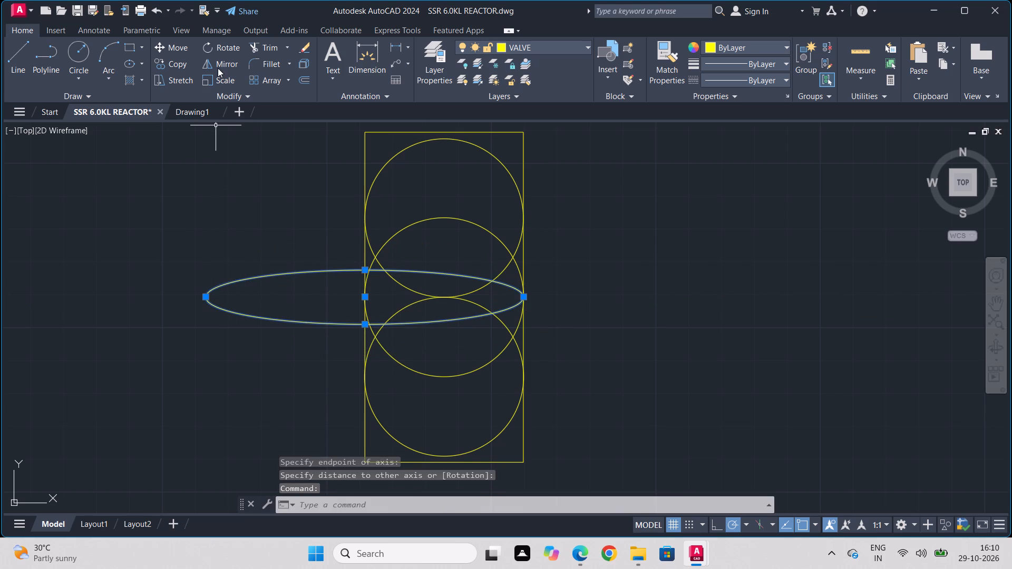
click(223, 79)
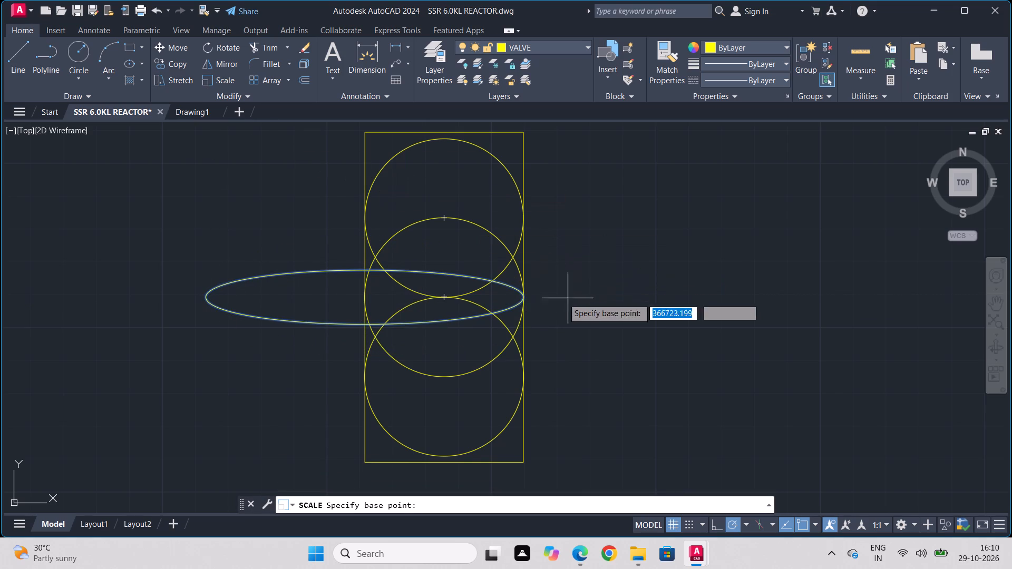
click(521, 296)
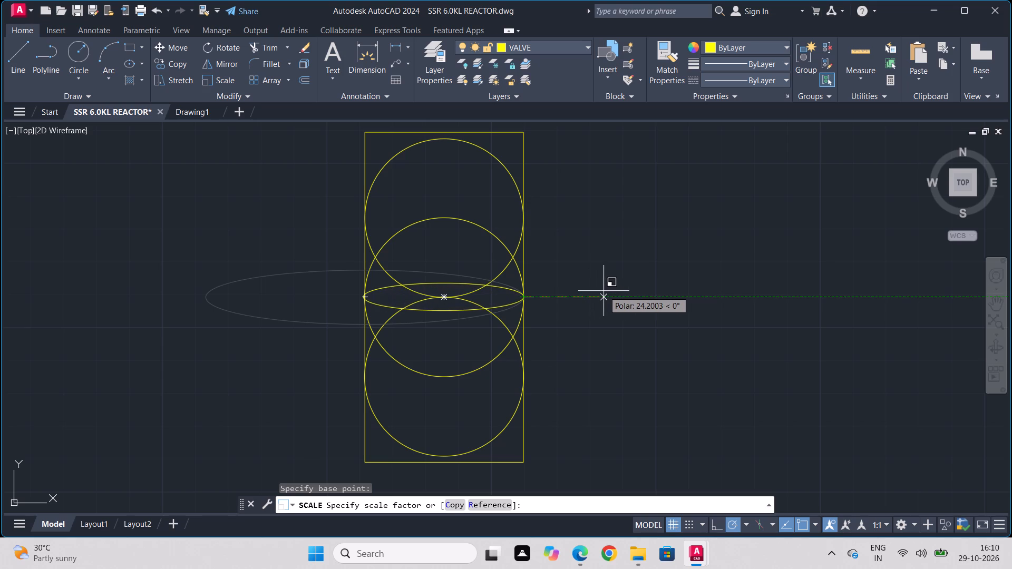
click(604, 291)
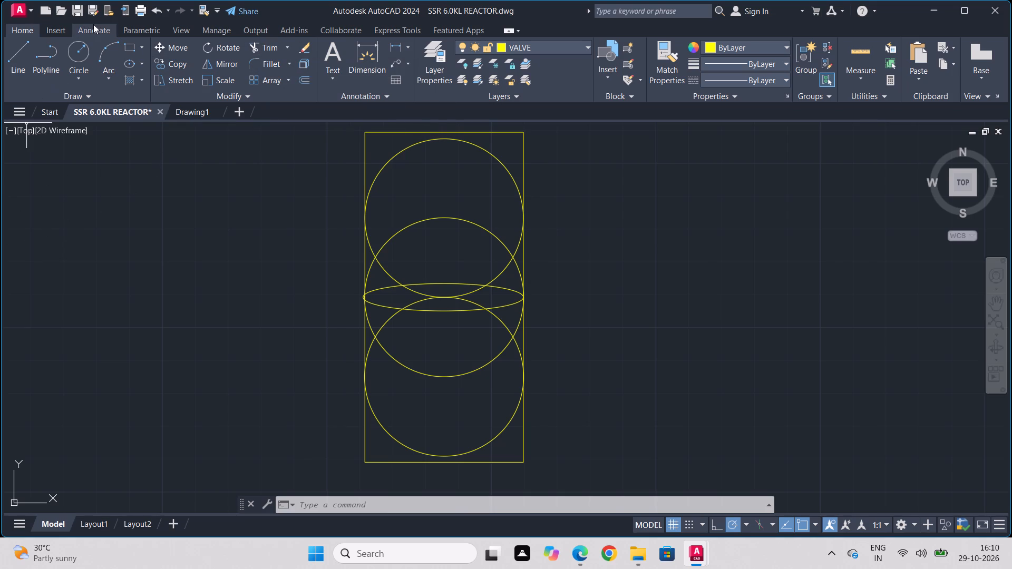
Draw two crossing three-point arcs from the upper left and right sides of the rectangle through its centre, ending beyond the opposite sides.
click(100, 55)
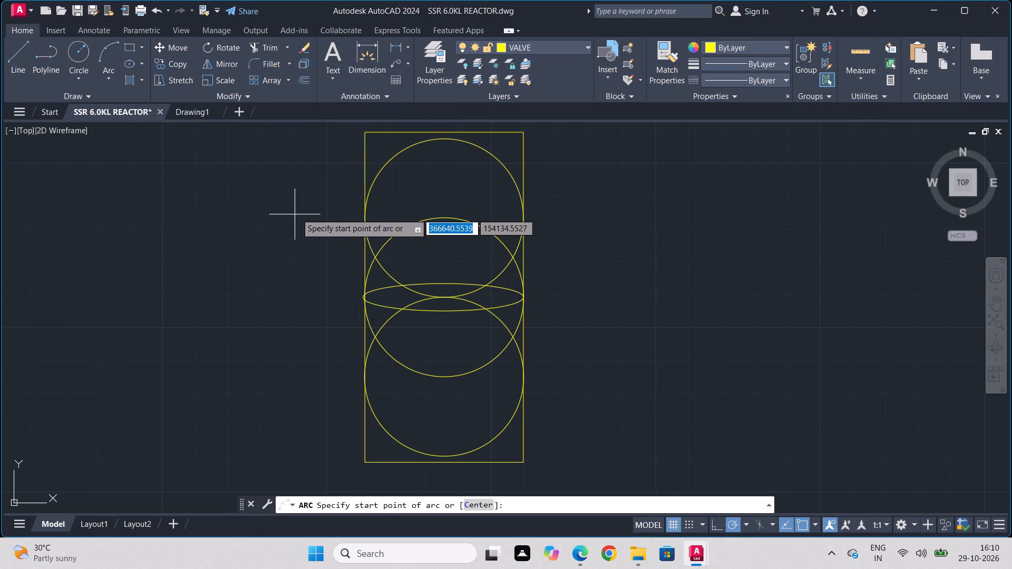
click(362, 171)
click(442, 295)
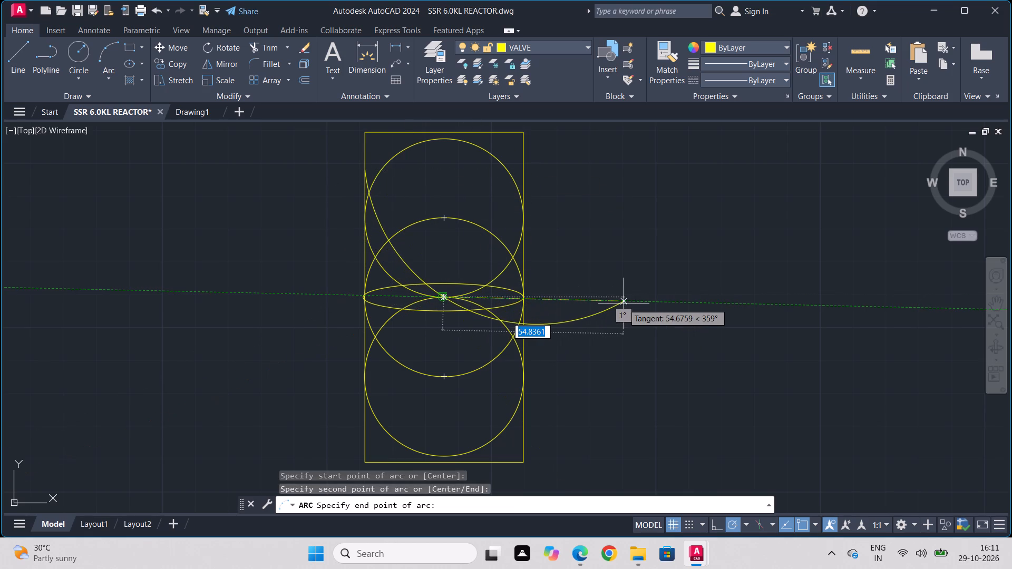
click(624, 303)
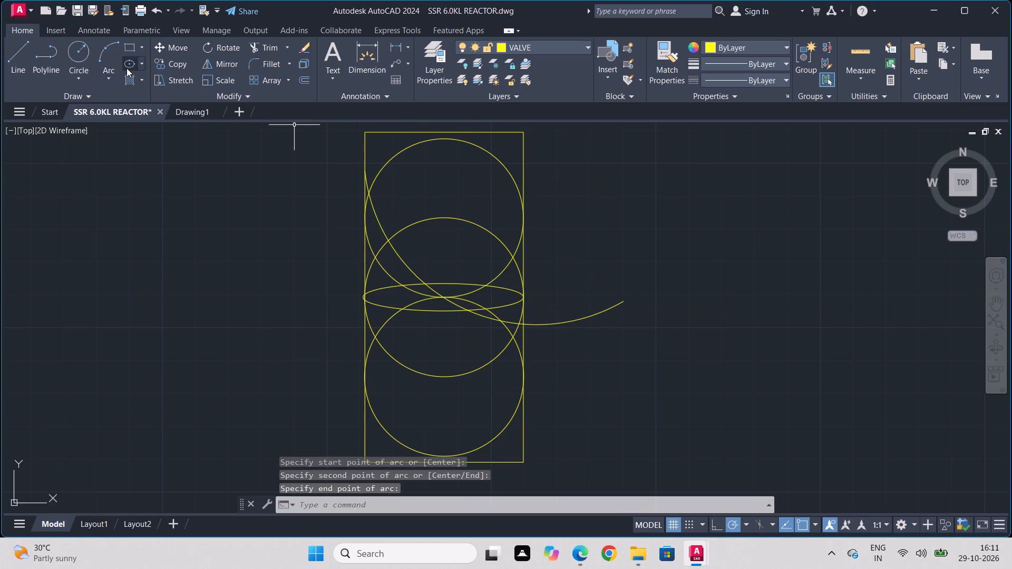
click(109, 63)
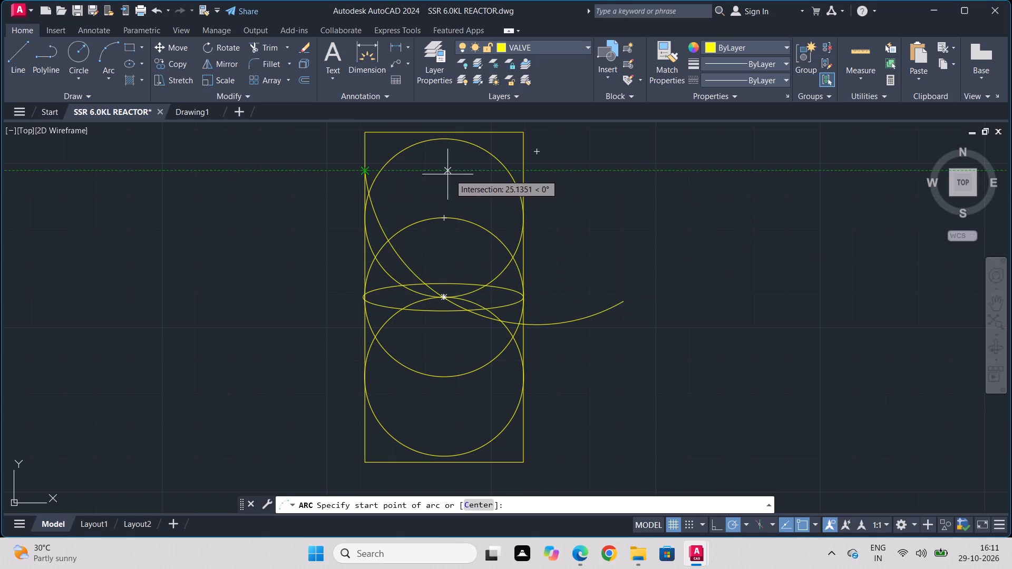
click(526, 170)
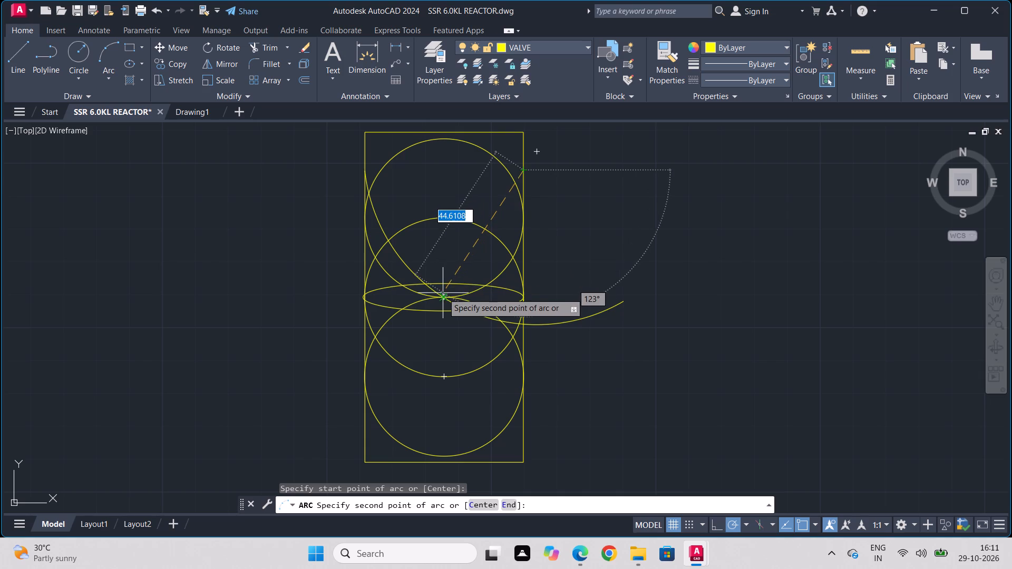
click(443, 294)
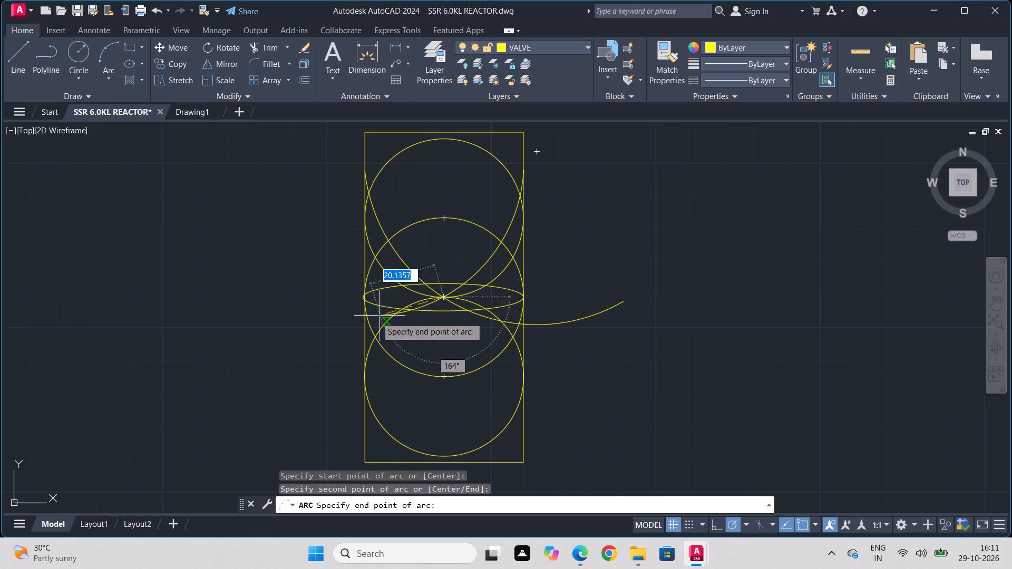
click(278, 332)
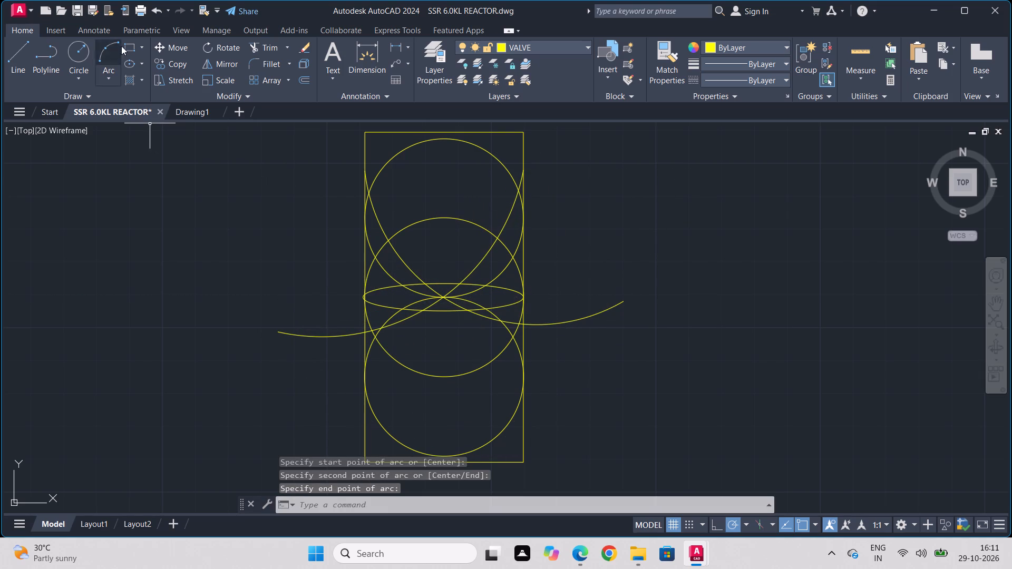
Draw a three-point arc from the rectangle's lower left side through its centre, ending well beyond the right side.
click(111, 57)
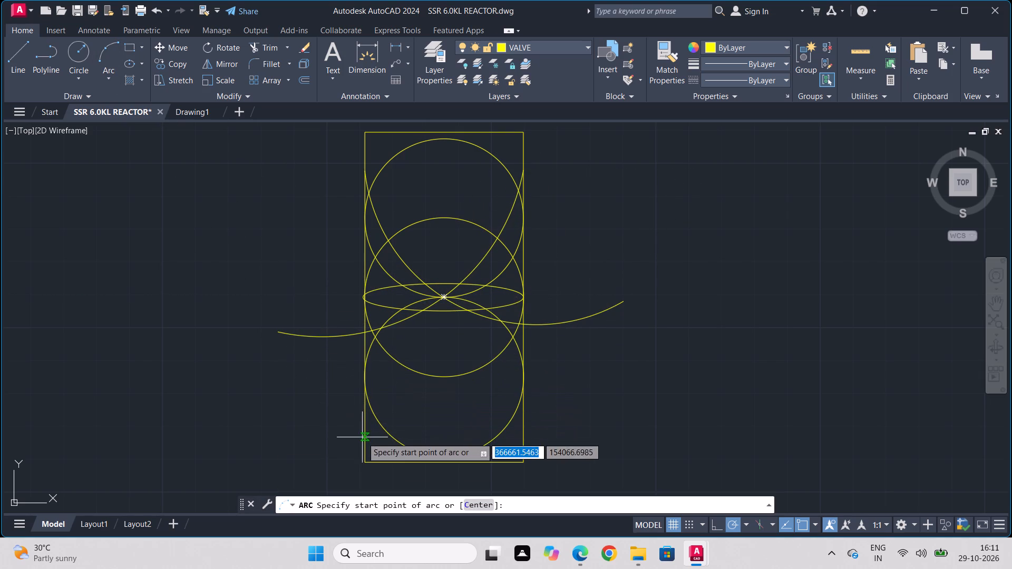
middle_drag(363, 437, 371, 394)
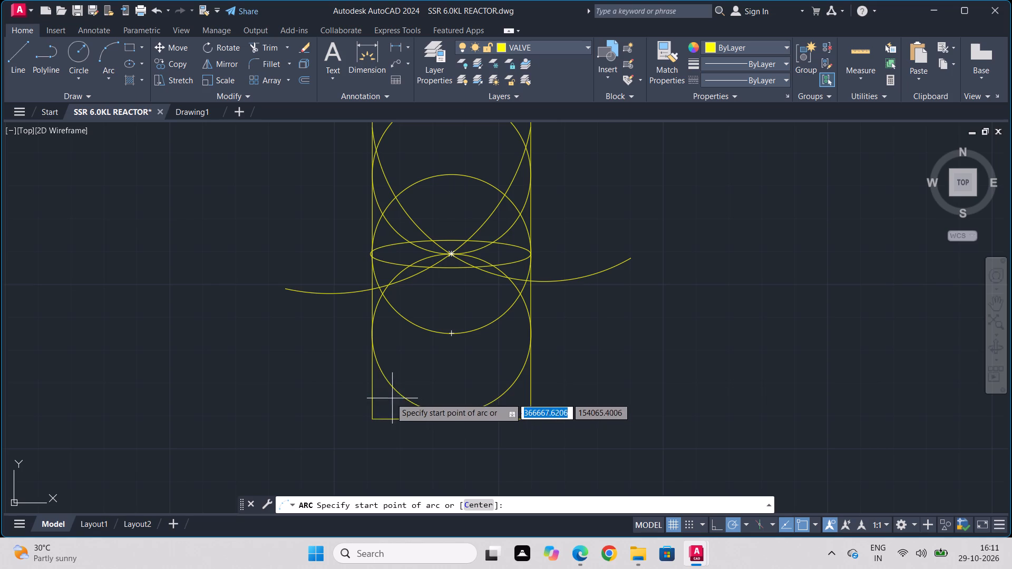
click(372, 393)
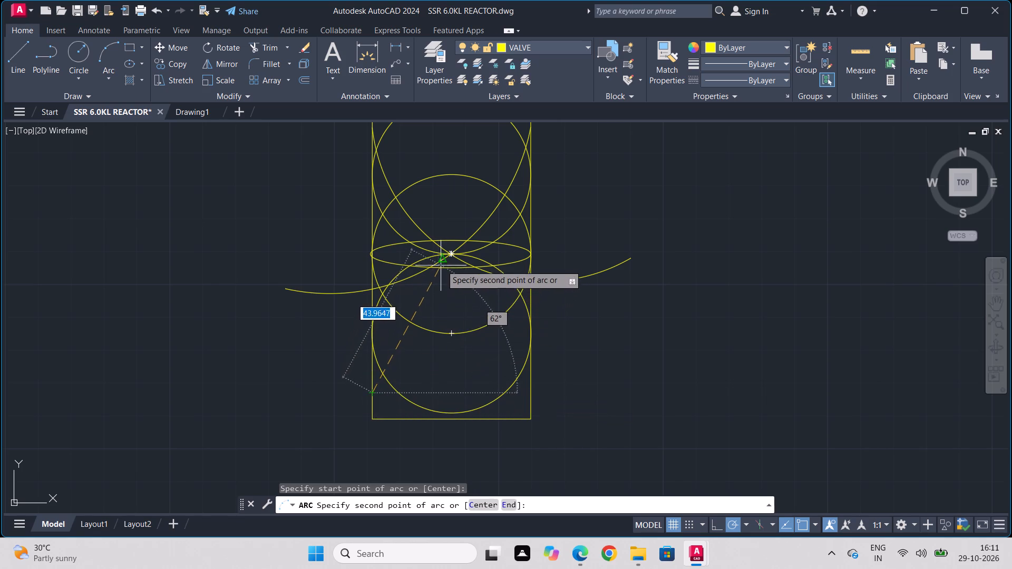
click(450, 251)
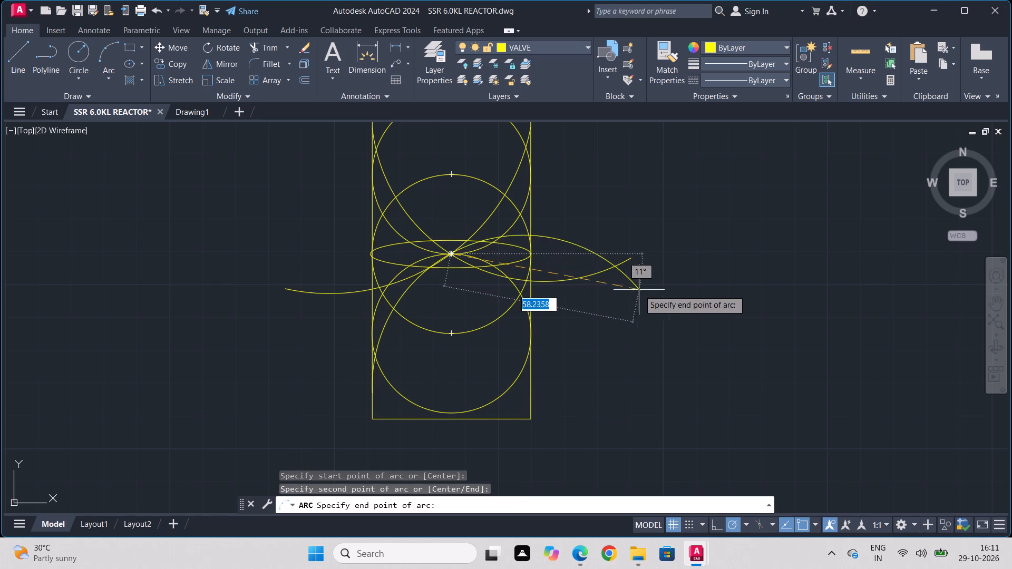
click(726, 296)
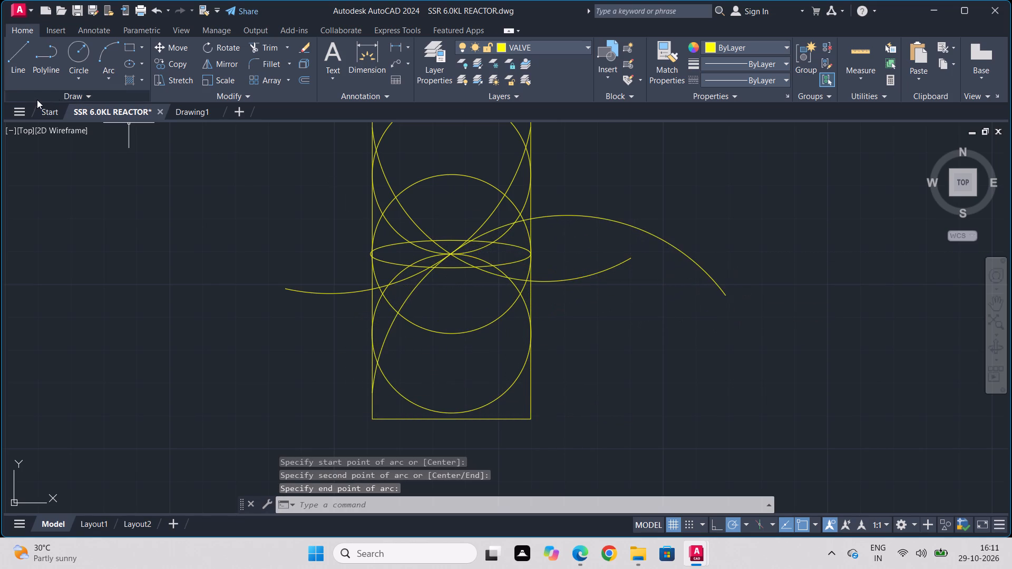
Draw a three-point arc from the rectangle's lower right side through its centre, ending well beyond the left side.
click(119, 55)
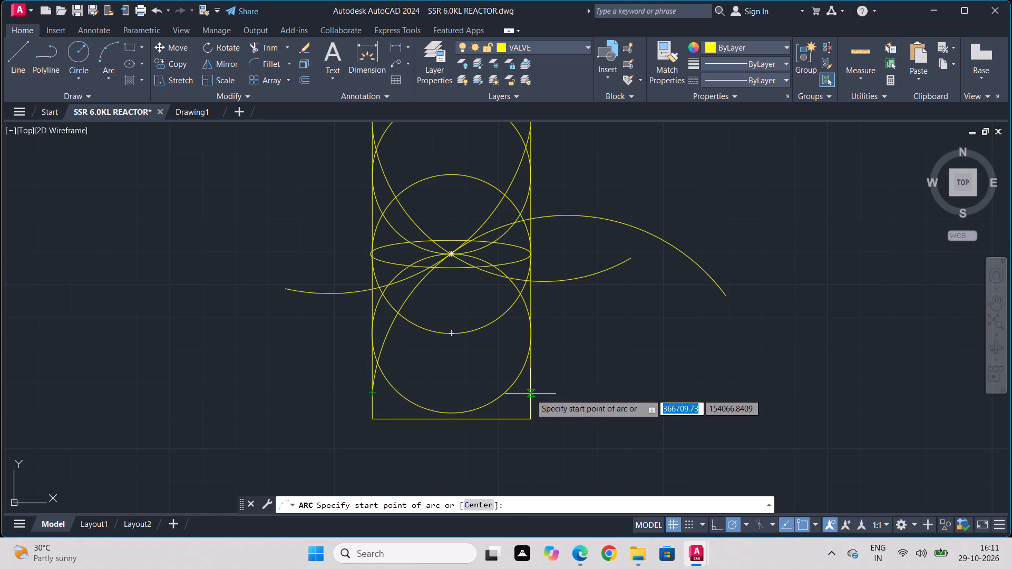
click(530, 394)
click(451, 250)
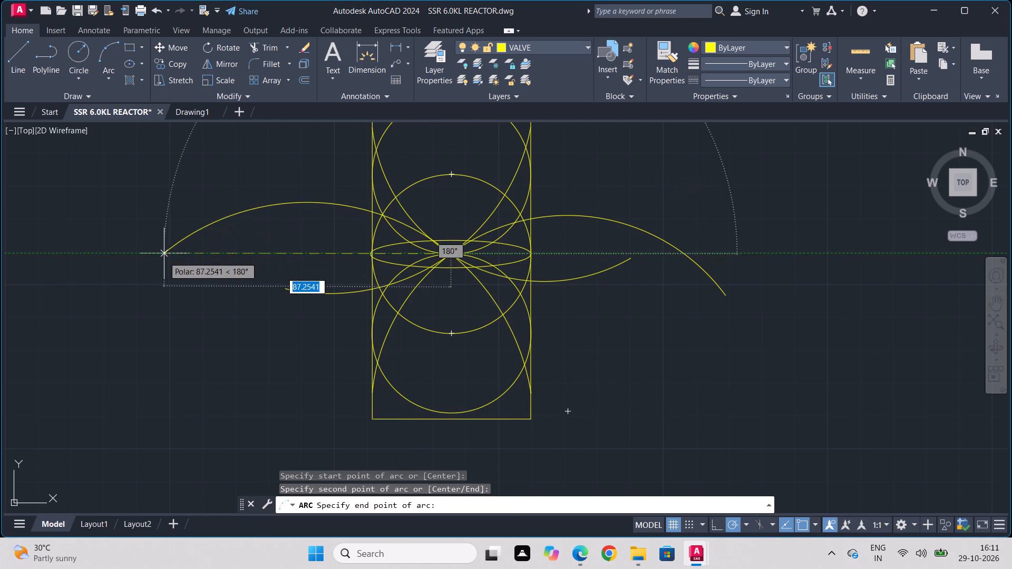
click(154, 272)
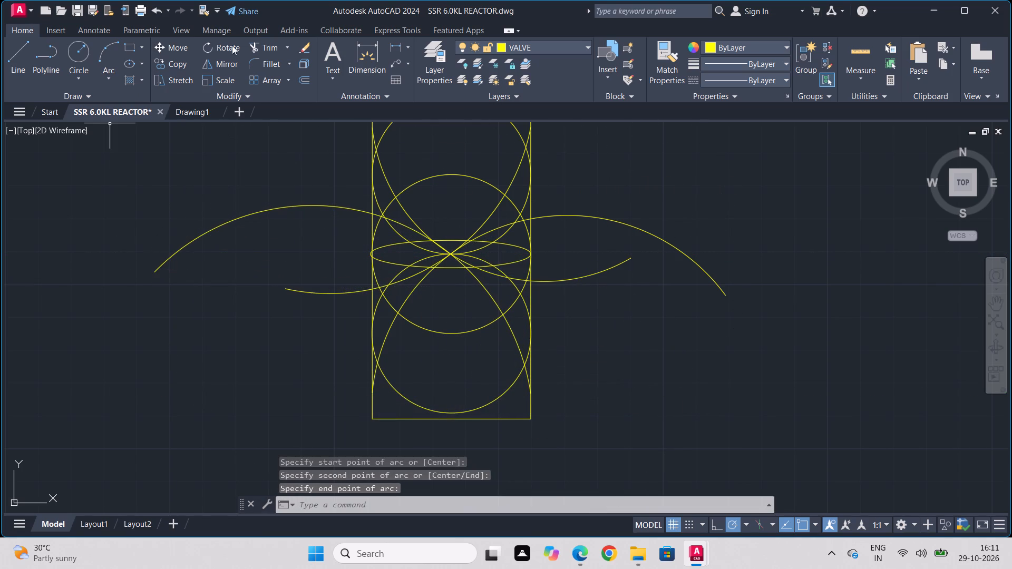
Trim off the arc ends extending outside both sides of the rectangle and the top of the upper circle.
click(260, 42)
drag(315, 167, 337, 305)
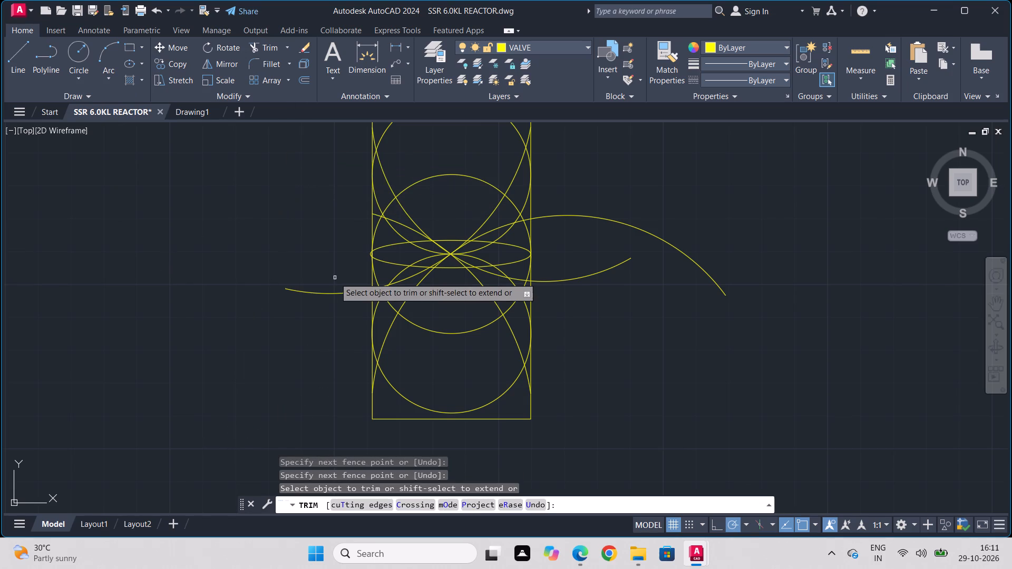
drag(593, 191, 604, 352)
middle_drag(612, 254, 612, 267)
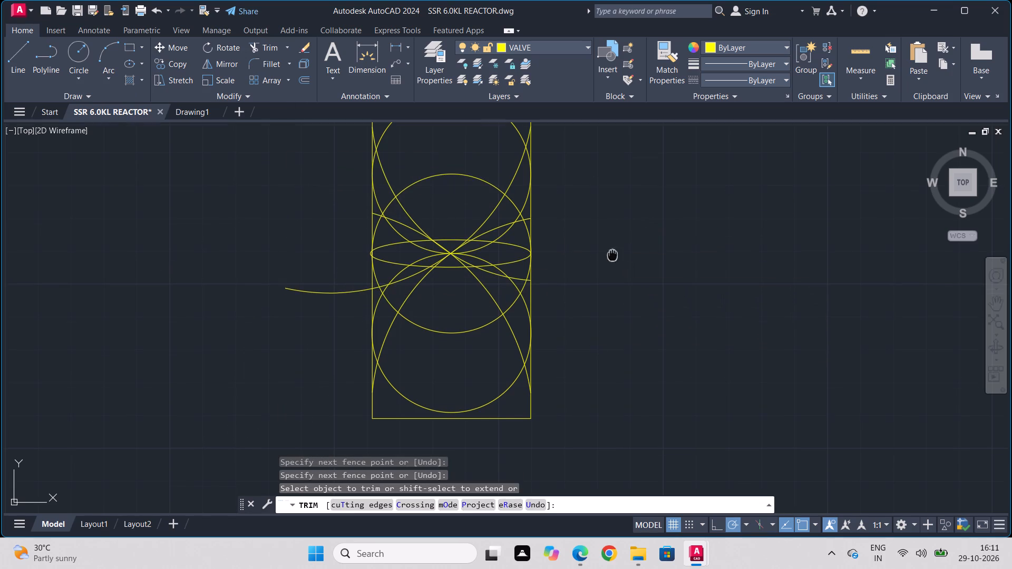
middle_drag(612, 267, 612, 400)
click(488, 252)
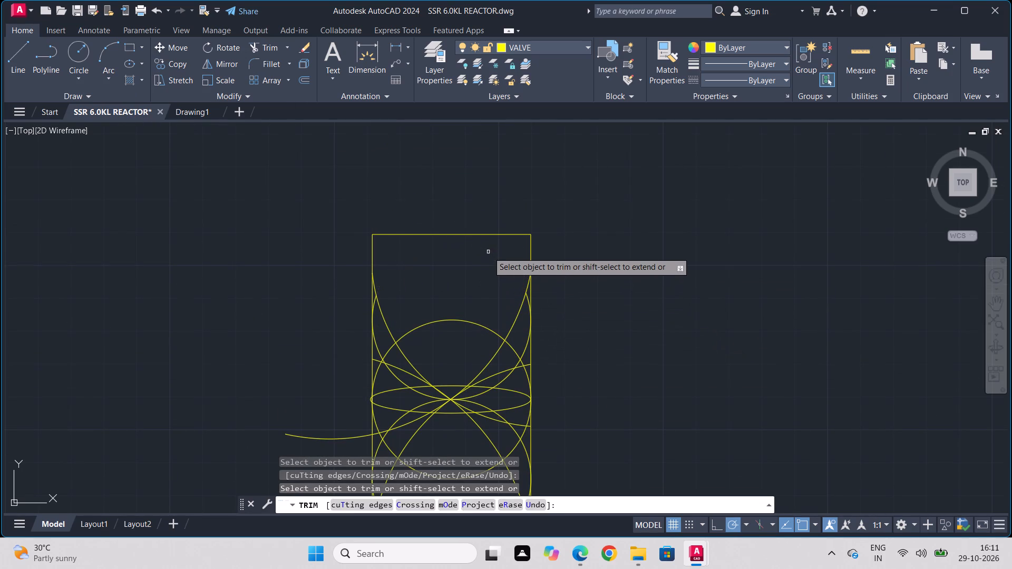
middle_drag(469, 318, 464, 283)
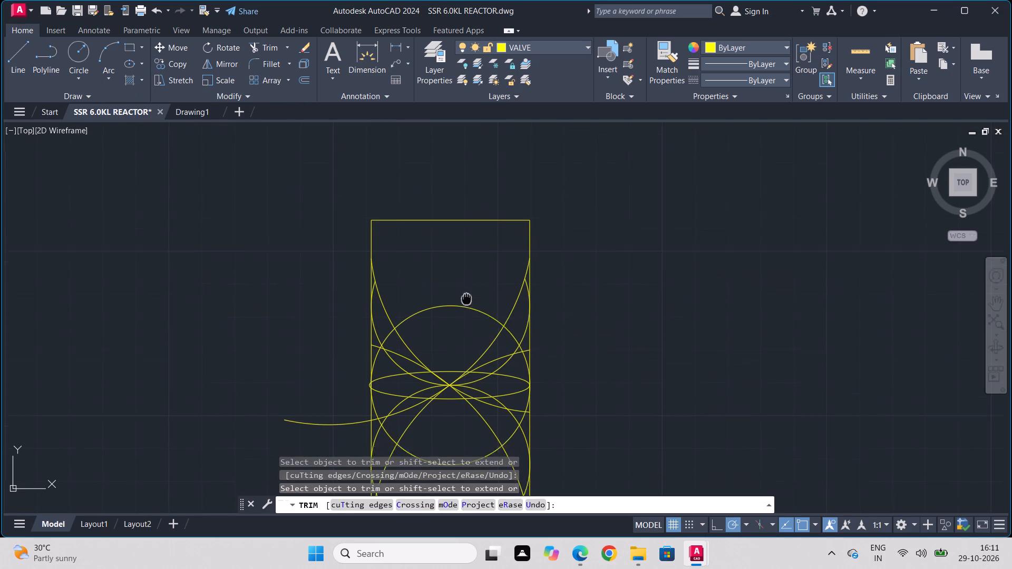
middle_drag(464, 283, 464, 200)
drag(345, 309, 346, 358)
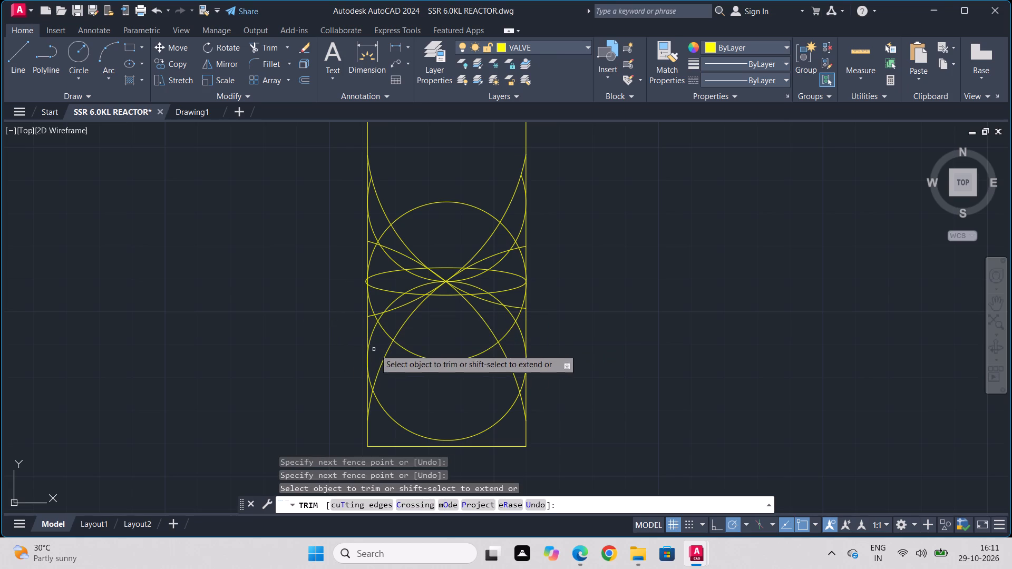
Trim away the rectangle's bottom edge and the bottom portion of the lower circle.
drag(476, 442, 455, 456)
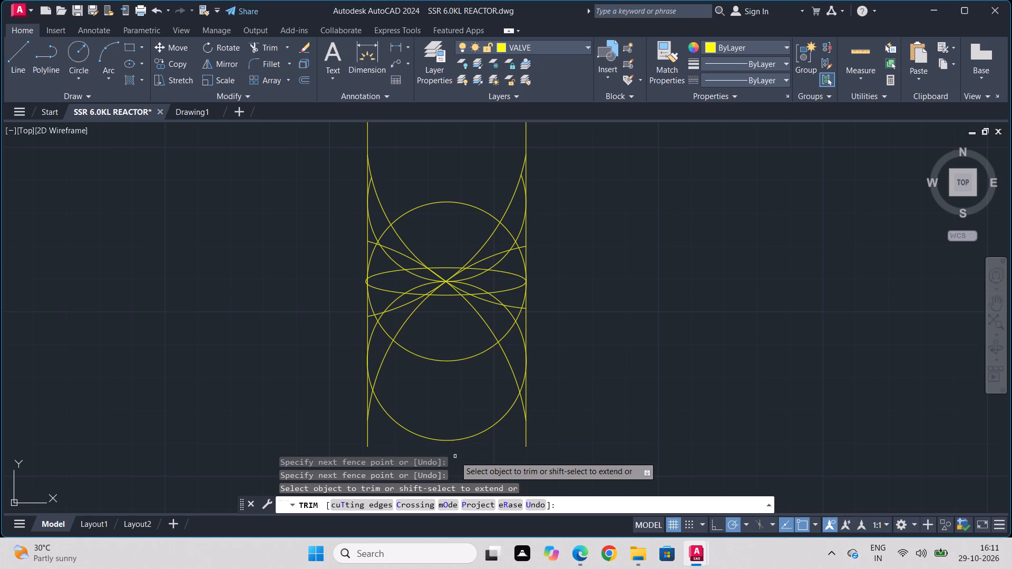
drag(461, 416, 449, 469)
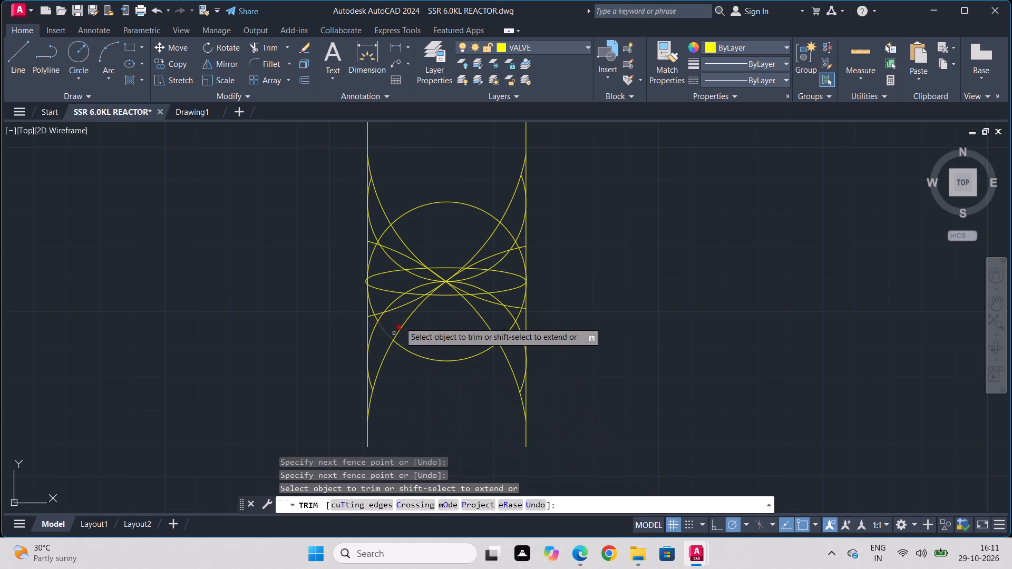
Trim the upper circle's left portions and the flatter arc's pieces between the rectangle's left side and the ellipse.
drag(394, 257, 393, 250)
drag(393, 239, 386, 248)
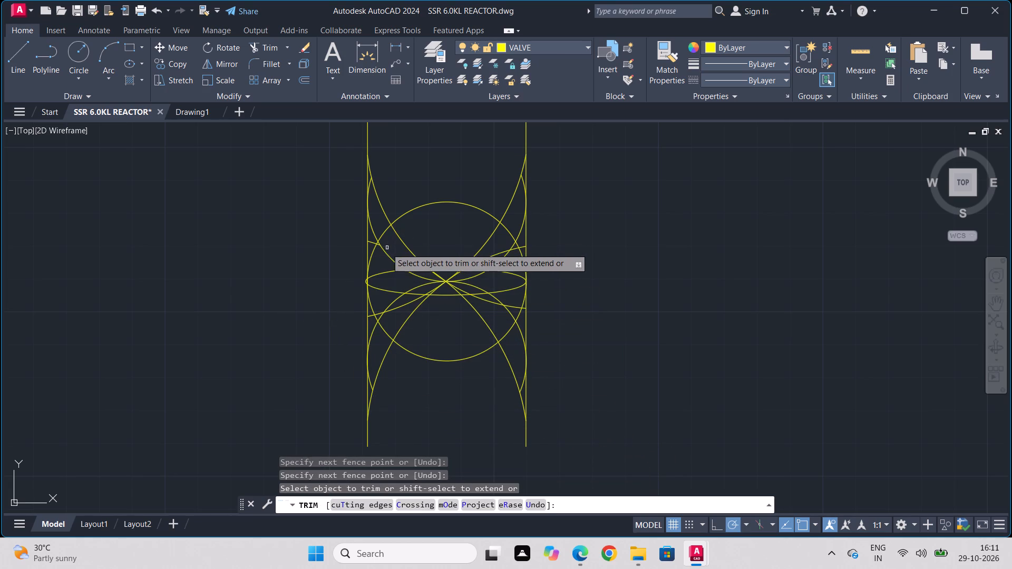
drag(386, 248, 381, 259)
drag(382, 246, 377, 279)
scroll(360, 214, up, 1)
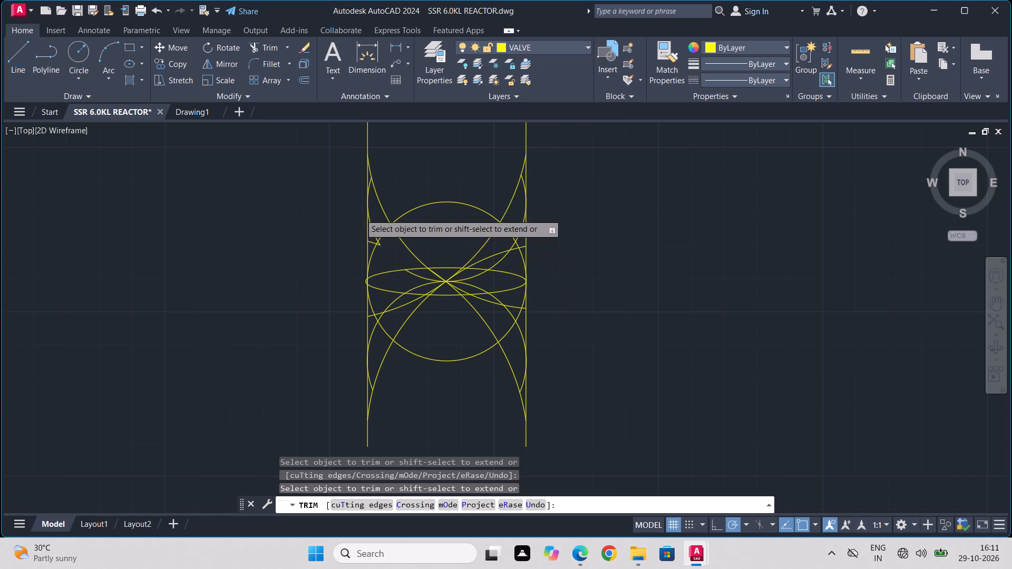
scroll(360, 214, up, 2)
drag(401, 210, 392, 332)
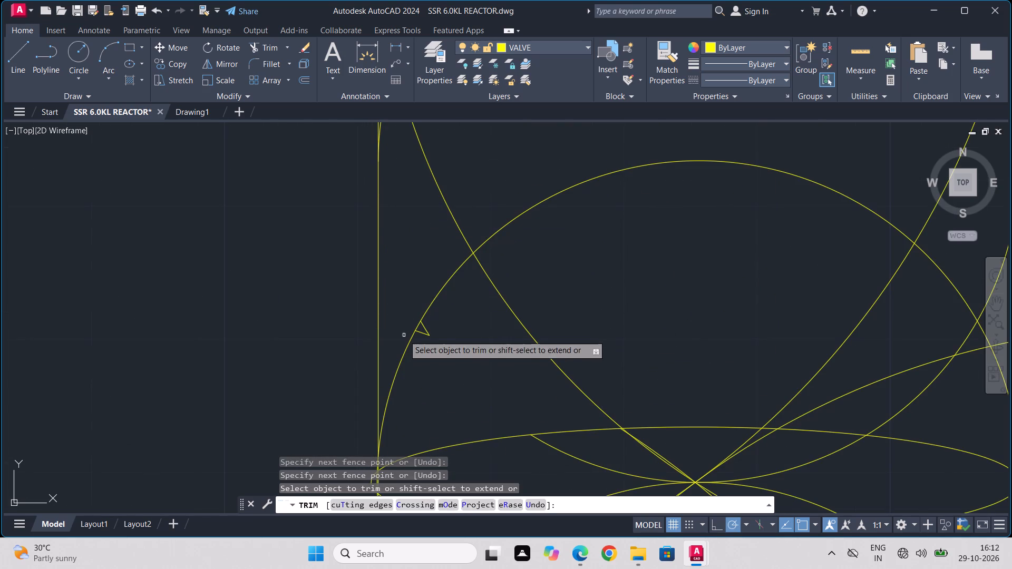
drag(429, 327, 425, 339)
scroll(468, 369, down, 2)
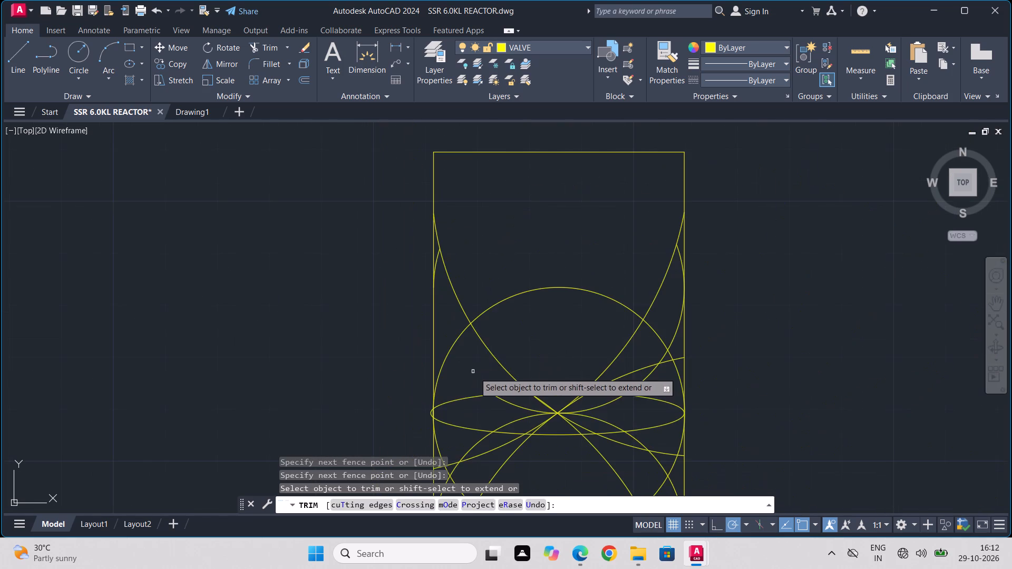
middle_drag(475, 373, 354, 341)
scroll(298, 224, up, 3)
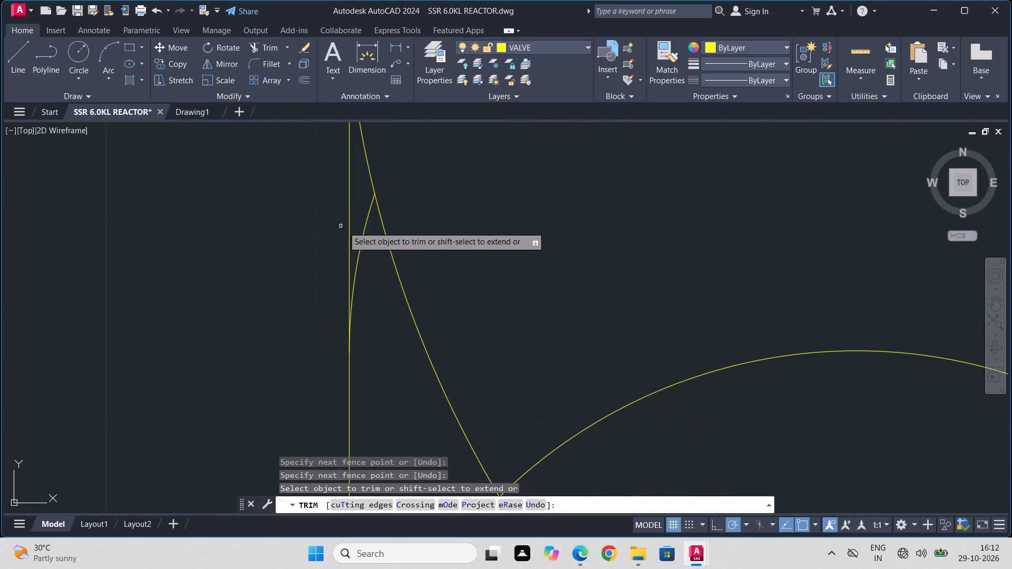
drag(355, 216, 376, 286)
Trim the upper circle's right portions and the flatter arc's pieces between the rectangle's right side and the ellipse.
scroll(374, 387, down, 2)
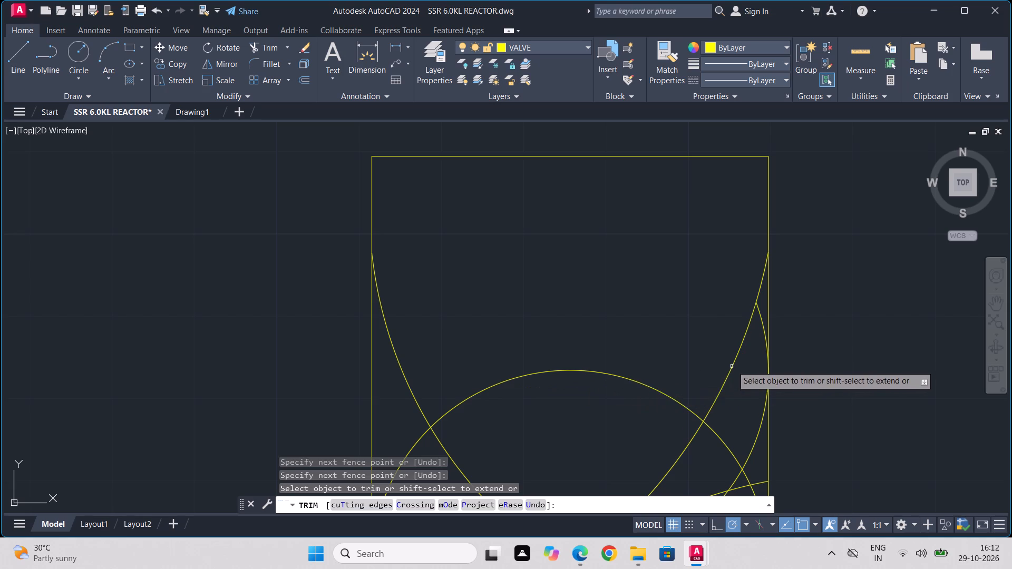
drag(763, 310, 757, 336)
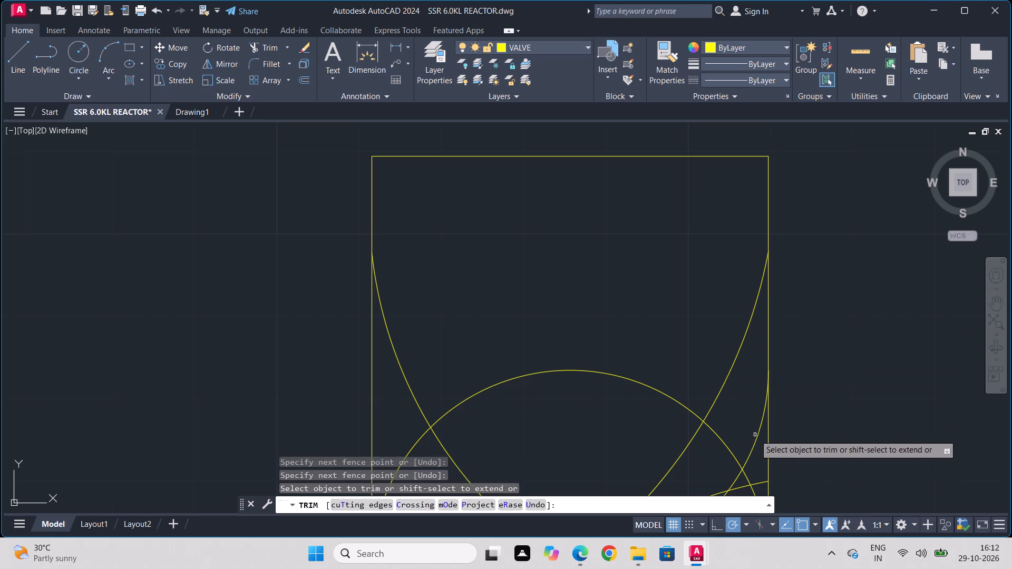
drag(743, 419, 756, 452)
middle_drag(739, 467, 666, 346)
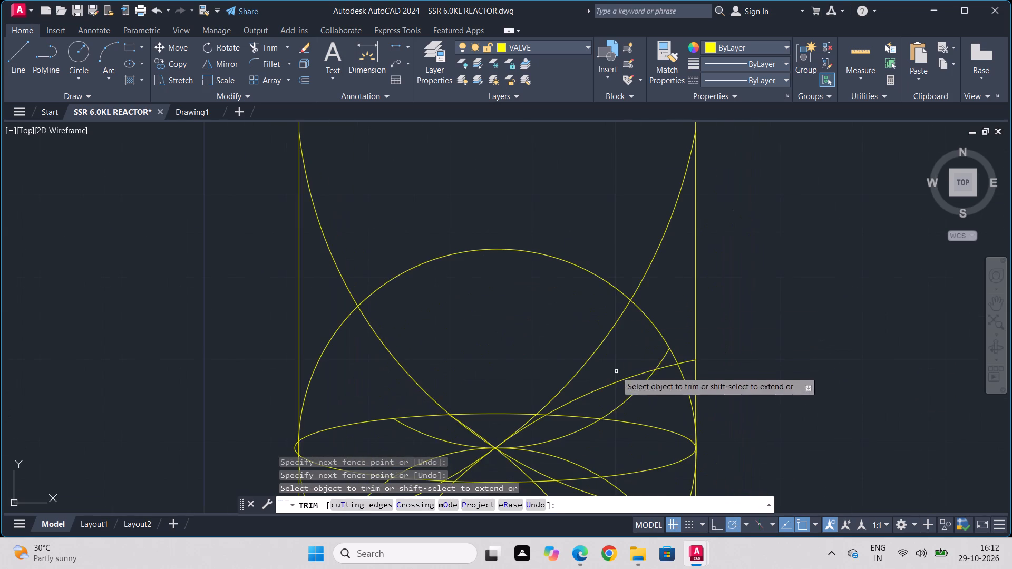
drag(648, 349, 660, 423)
drag(650, 354, 661, 379)
drag(683, 352, 691, 372)
Trim the lower circle's side portions and the flatter arc's left tail below the ellipse.
scroll(619, 407, down, 1)
middle_drag(619, 407, 618, 322)
middle_drag(593, 405, 578, 303)
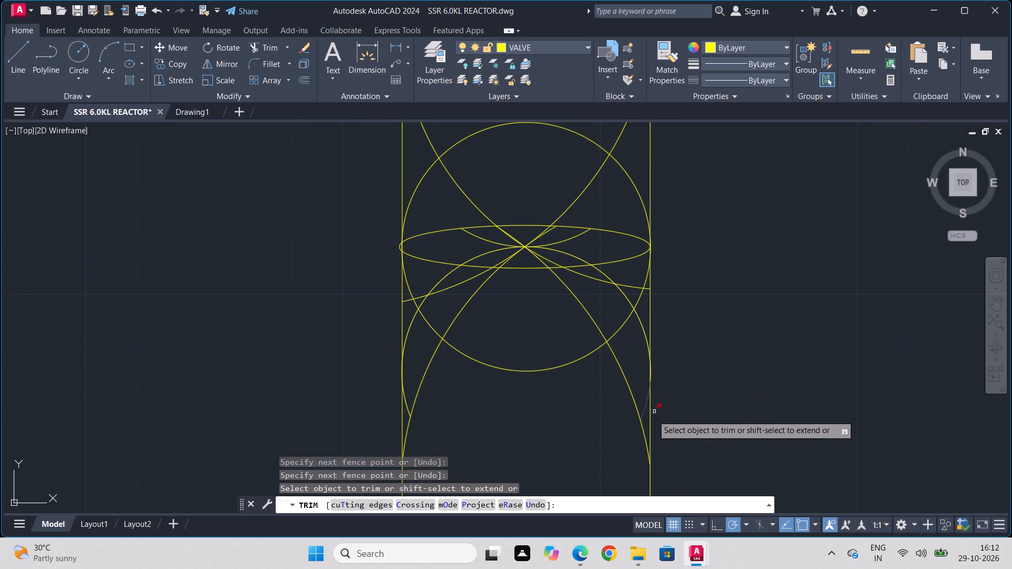
middle_drag(646, 420, 627, 342)
scroll(646, 420, up, 1)
drag(626, 314, 630, 324)
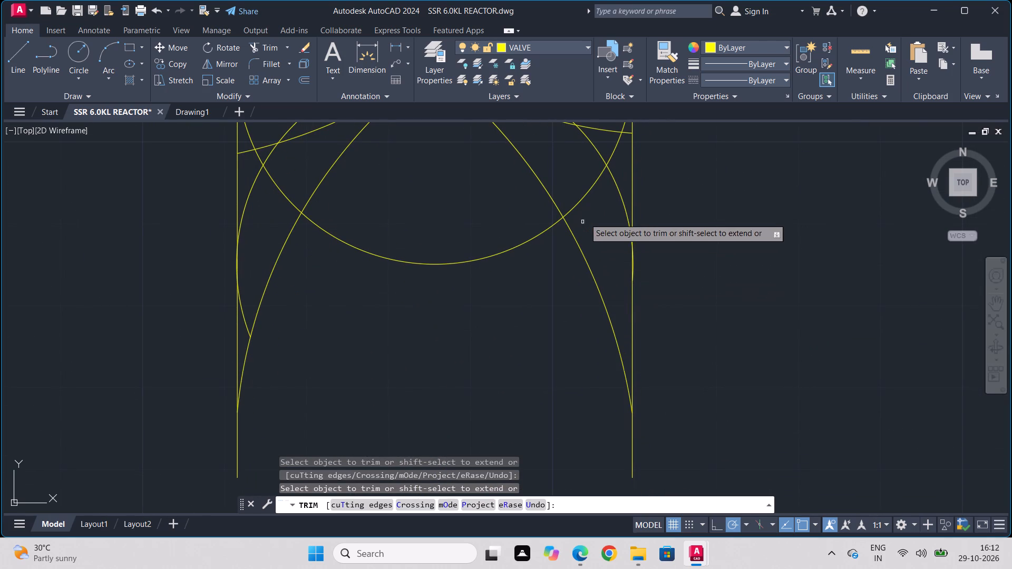
click(611, 176)
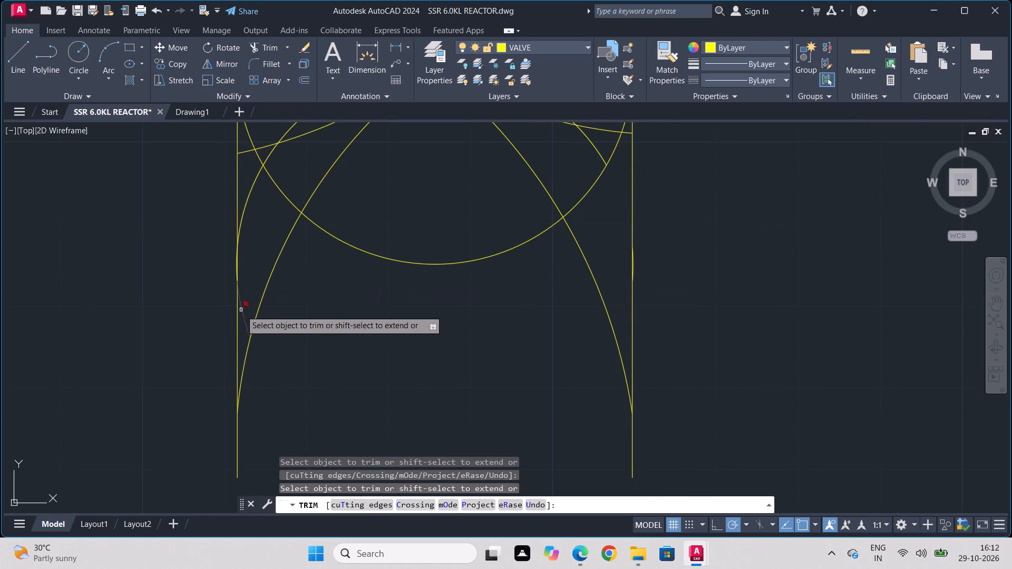
click(242, 316)
click(250, 195)
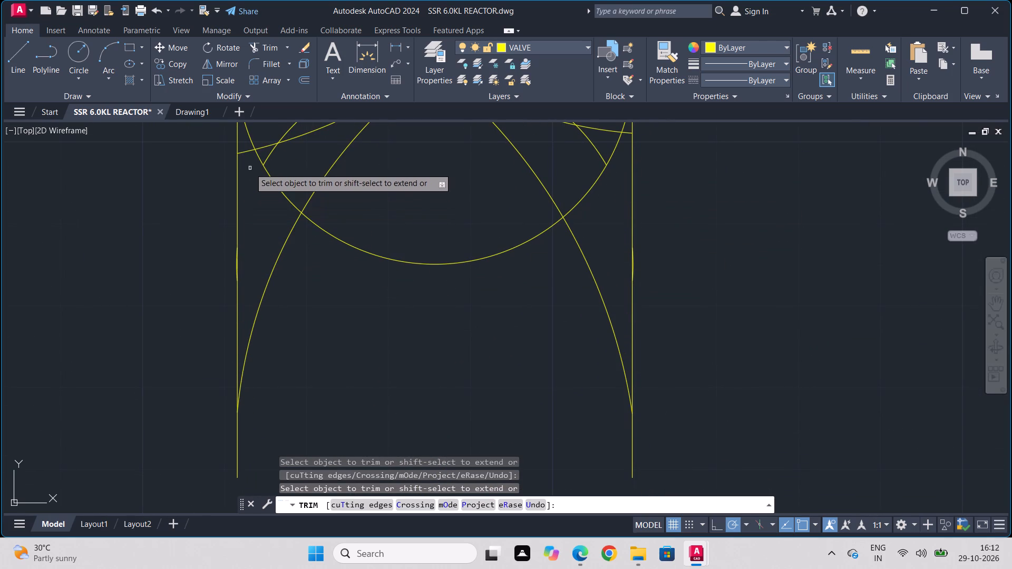
click(246, 150)
drag(275, 154, 273, 139)
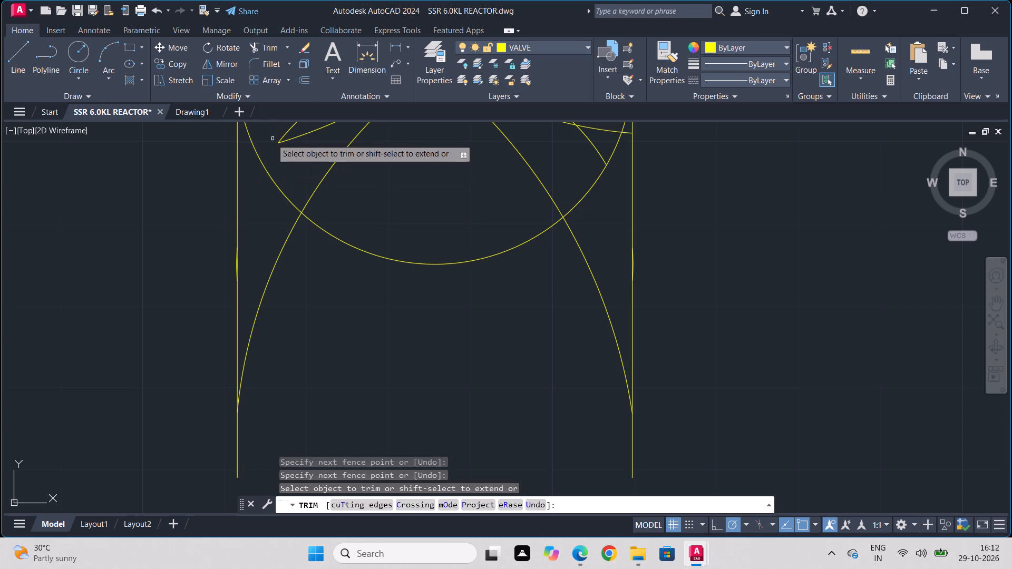
middle_drag(286, 148, 263, 250)
drag(271, 200, 270, 241)
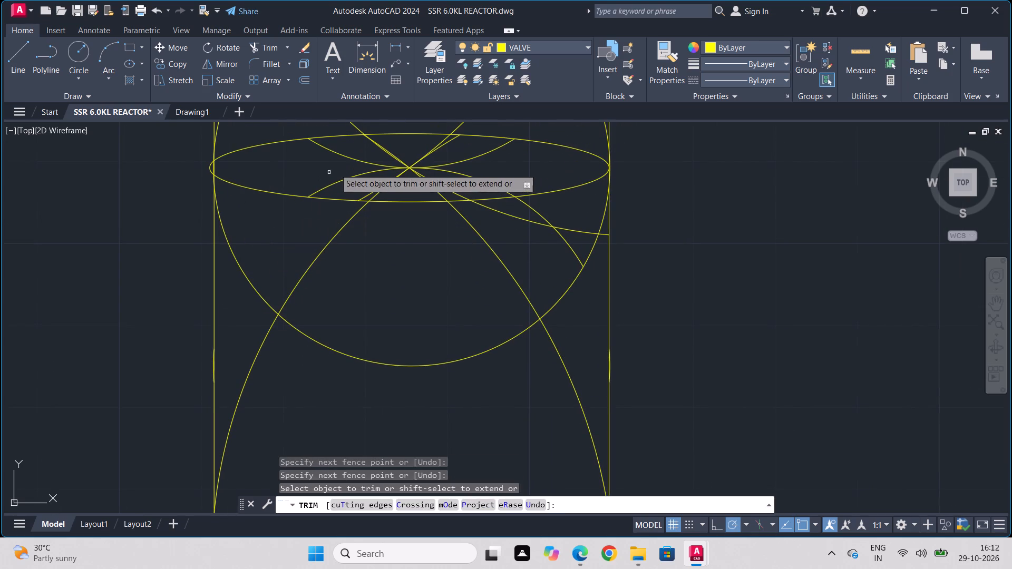
Trim the leftover circle and flat arc pieces inside the ellipse and below it on the right side.
drag(361, 149, 368, 195)
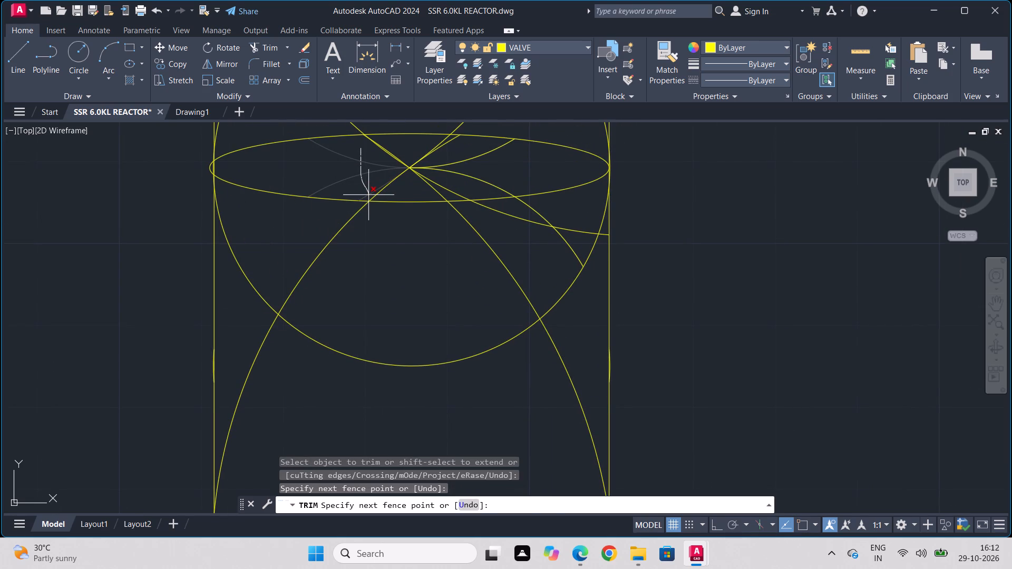
drag(368, 195, 369, 197)
scroll(436, 149, up, 2)
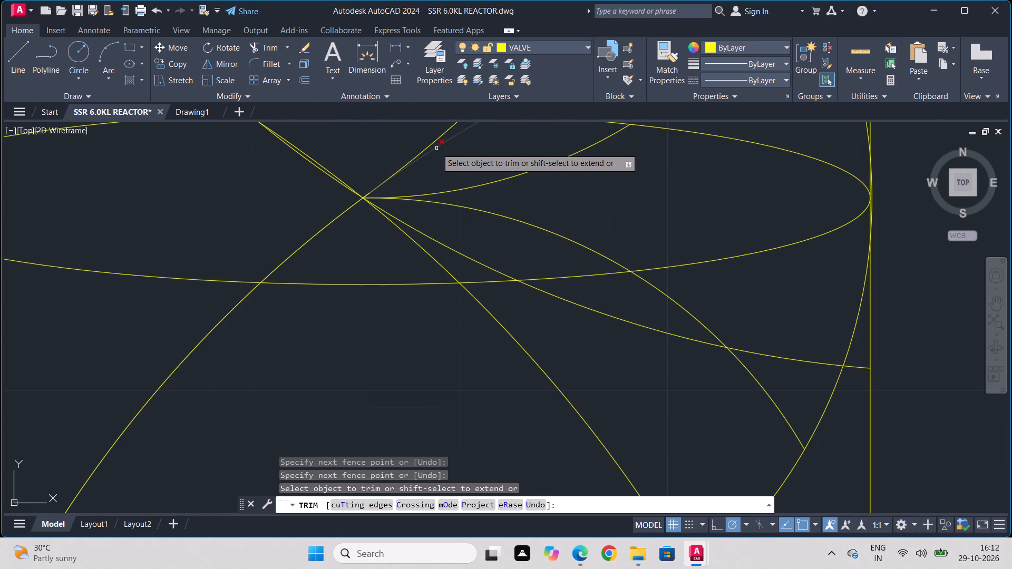
drag(438, 147, 451, 249)
drag(451, 249, 460, 177)
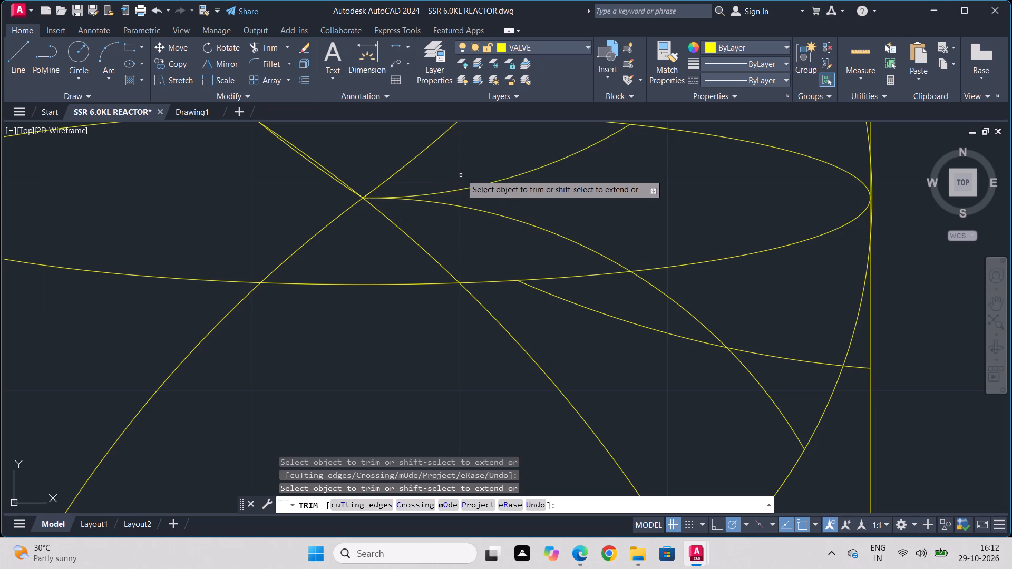
drag(462, 172, 462, 234)
drag(757, 288, 660, 380)
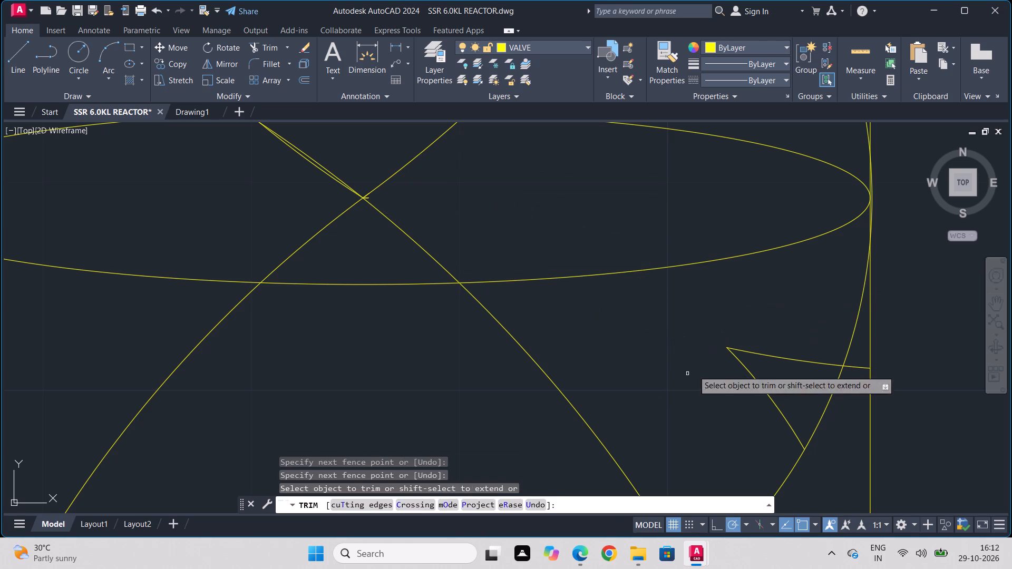
drag(721, 319, 834, 444)
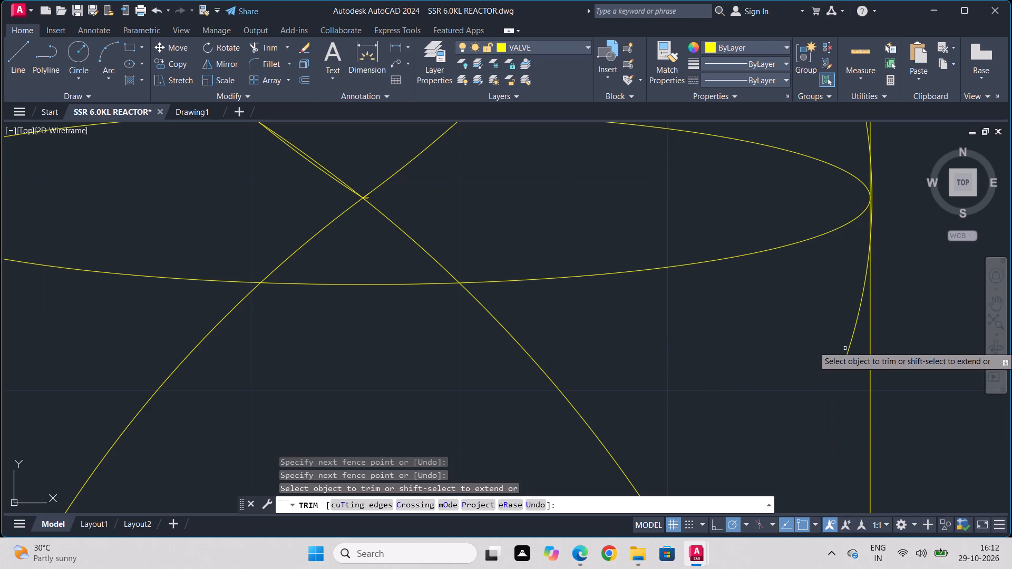
drag(847, 332, 864, 378)
Trim away the flat ellipse across the centre of the valve symbol.
scroll(780, 429, down, 2)
scroll(694, 462, down, 1)
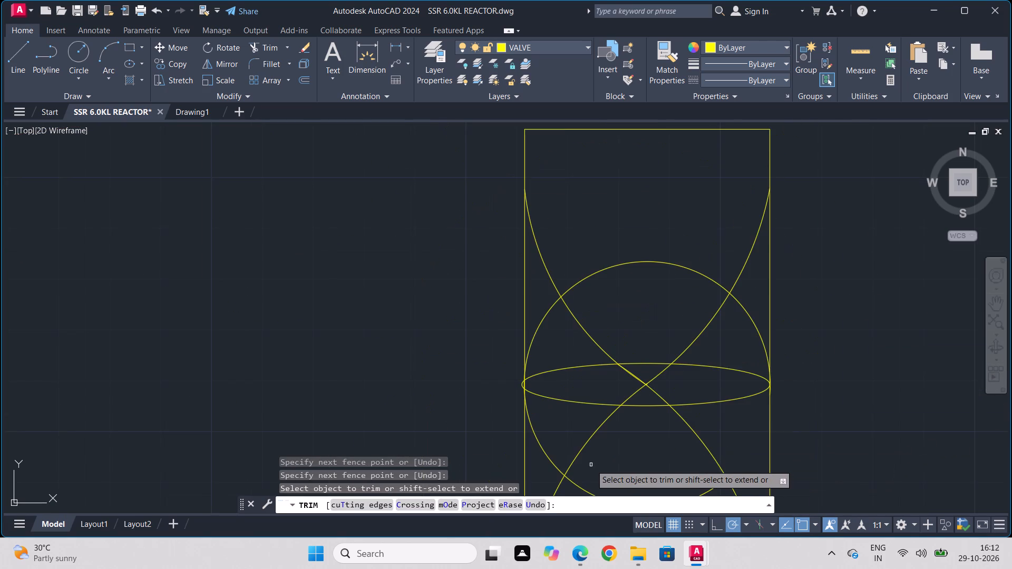
middle_drag(591, 462, 523, 309)
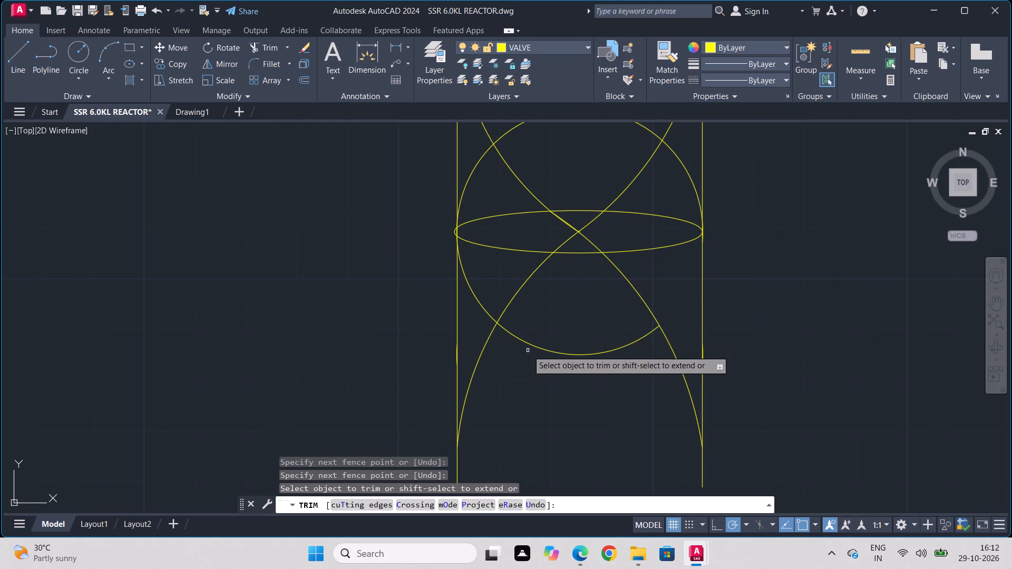
scroll(528, 350, down, 2)
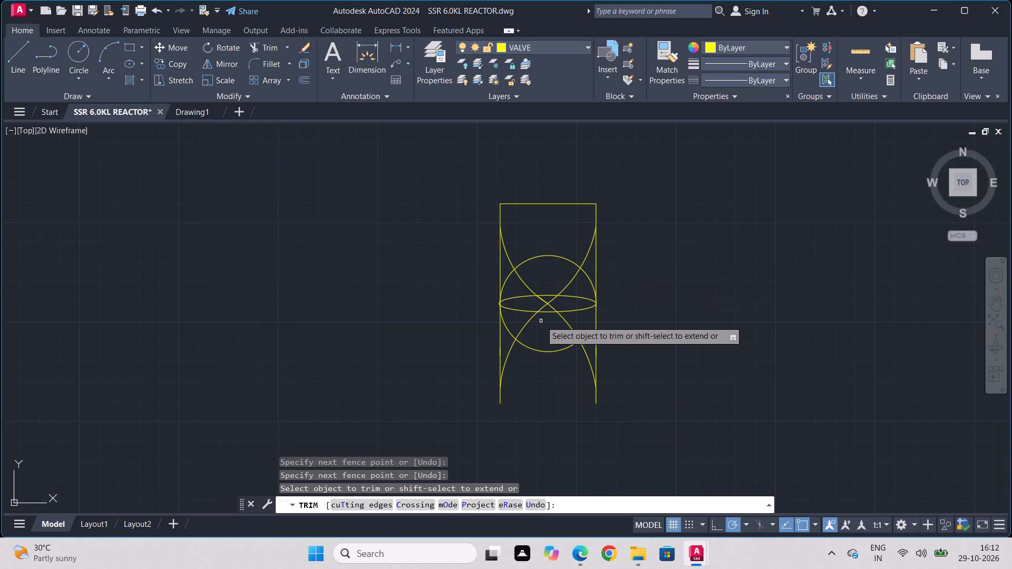
drag(514, 292, 514, 329)
drag(553, 276, 548, 303)
drag(546, 308, 546, 337)
drag(547, 318, 547, 306)
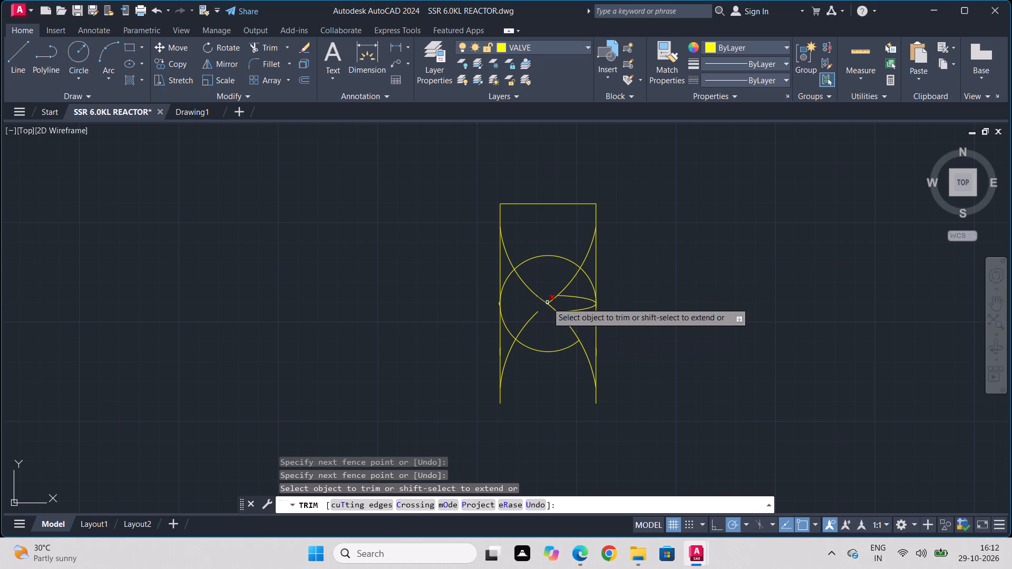
drag(578, 284, 578, 332)
Trim away the remaining segments of the middle circle, leaving the crossing arcs within the rectangle.
drag(591, 269, 581, 307)
drag(555, 242, 537, 271)
drag(505, 282, 505, 297)
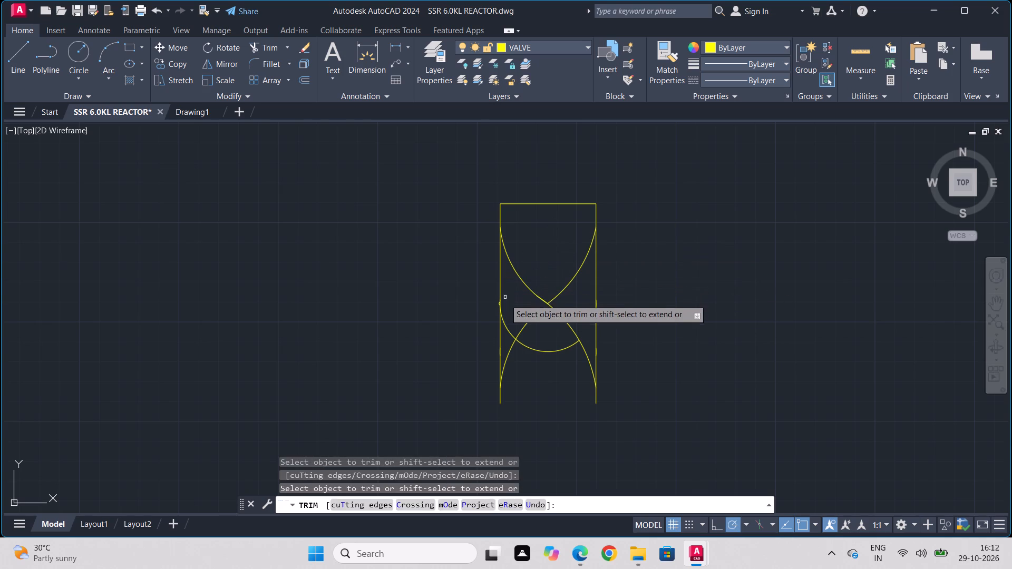
drag(507, 310, 507, 329)
drag(541, 328, 531, 374)
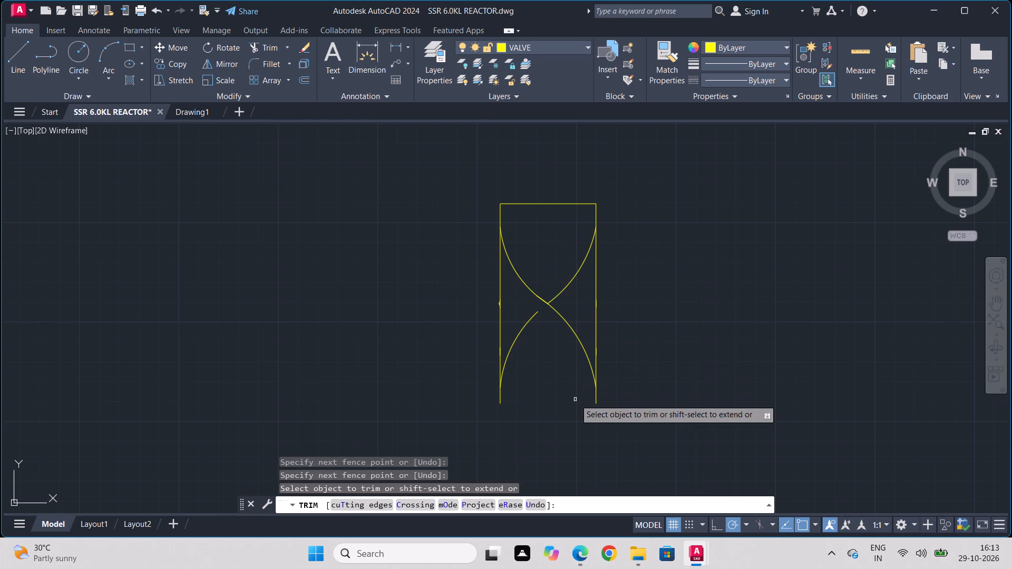
Trim the small arc bulge protruding outside the rectangle's left side at mid-height.
key(Escape)
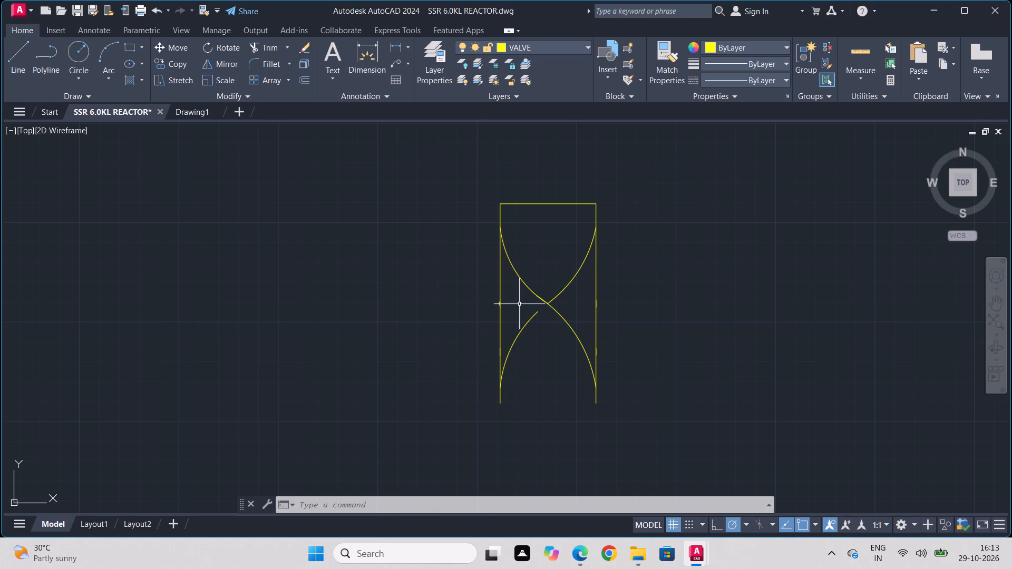
scroll(486, 320, up, 3)
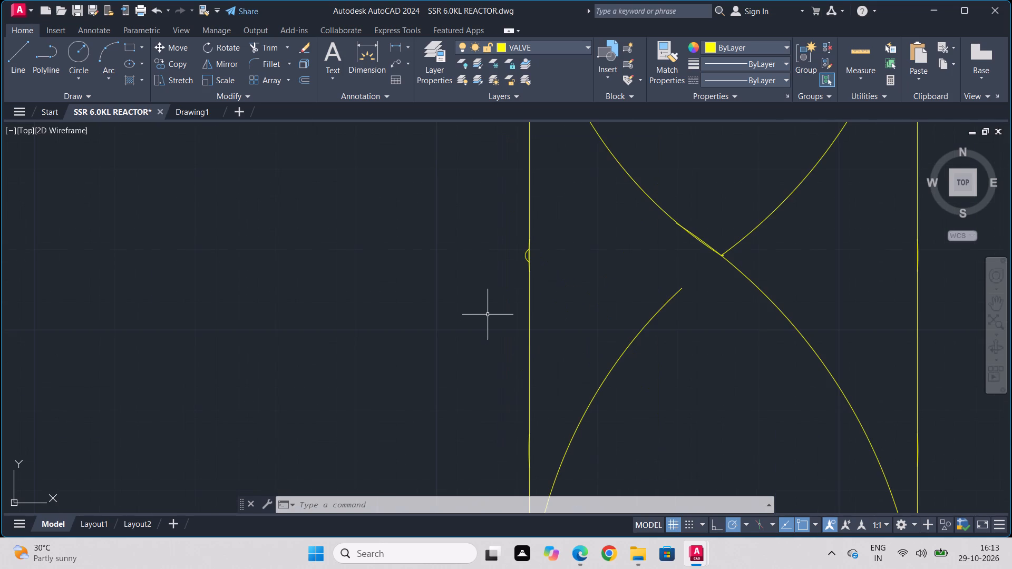
text(TR)
key(Return)
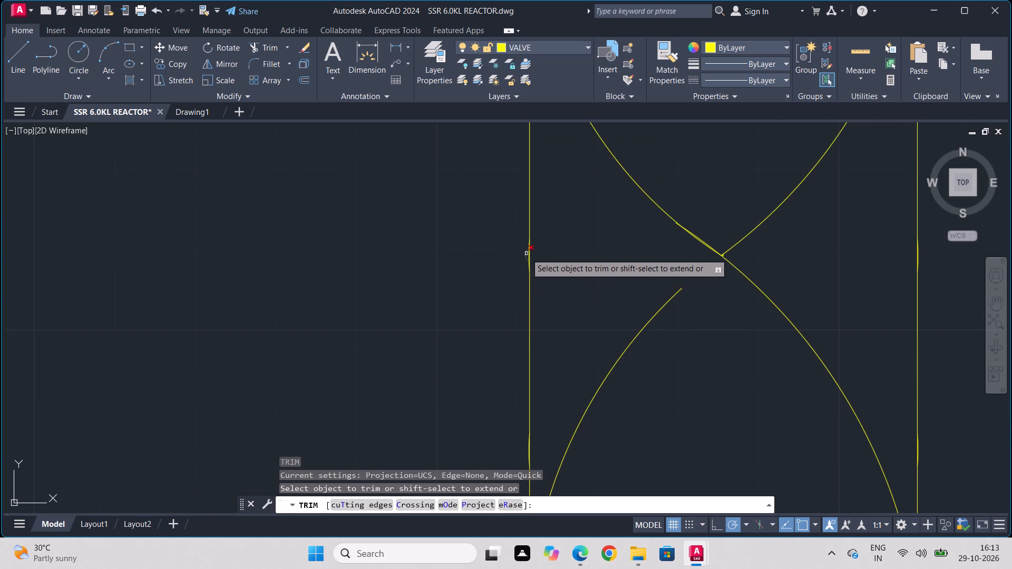
click(526, 253)
key(Escape)
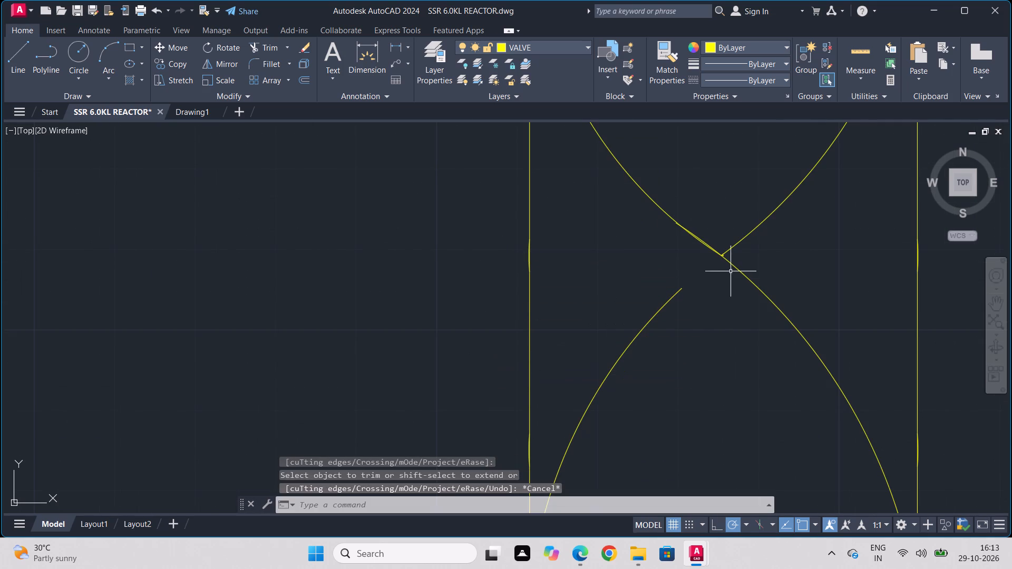
Stretch the upper-right arc's inner end to meet the upper end of the lower-left arc.
click(730, 247)
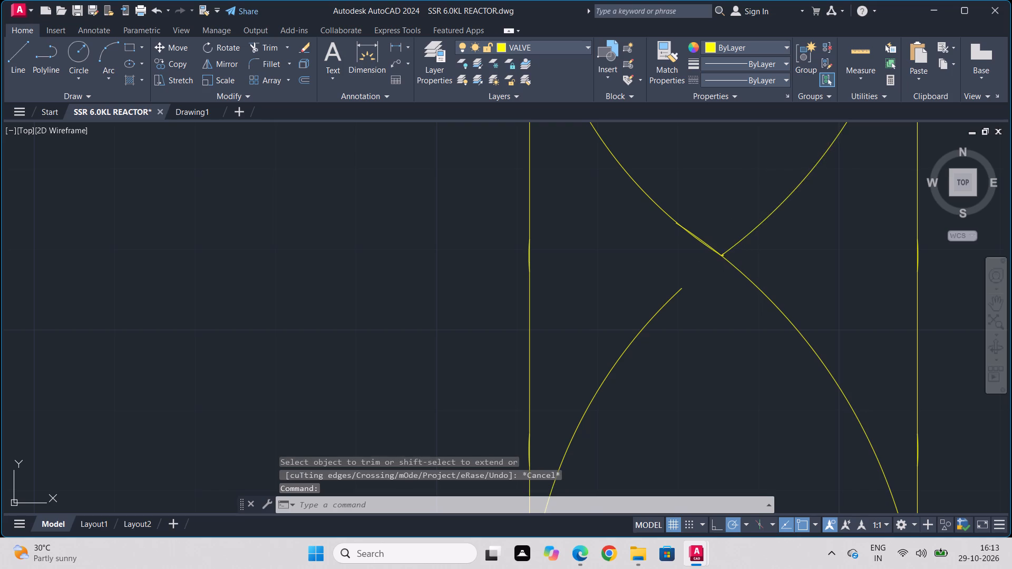
click(724, 257)
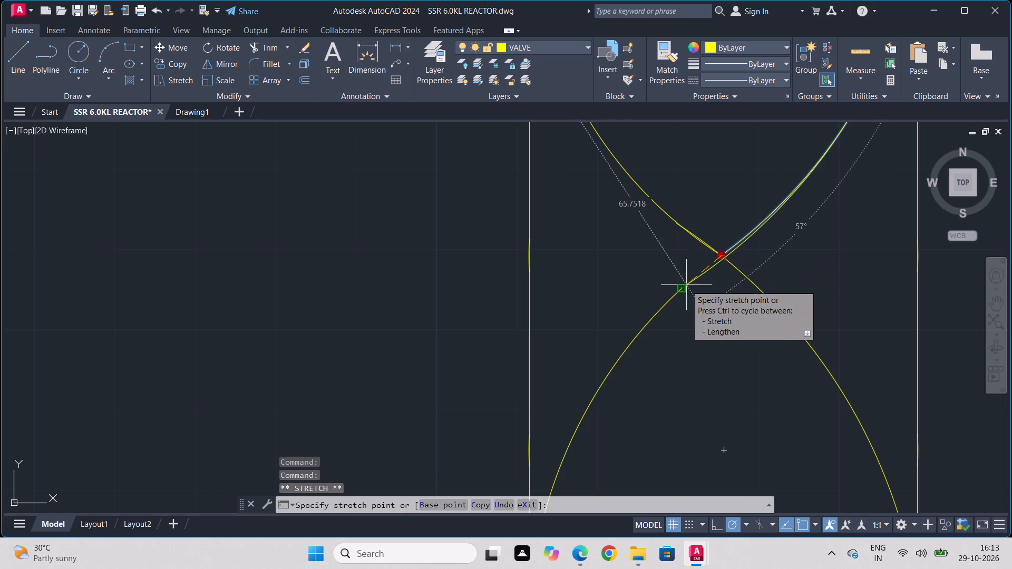
click(682, 290)
key(Escape)
key(Escape)
Trim the leftover sliver segments running alongside the upper-left arc just above the crossing point.
scroll(687, 230, up, 2)
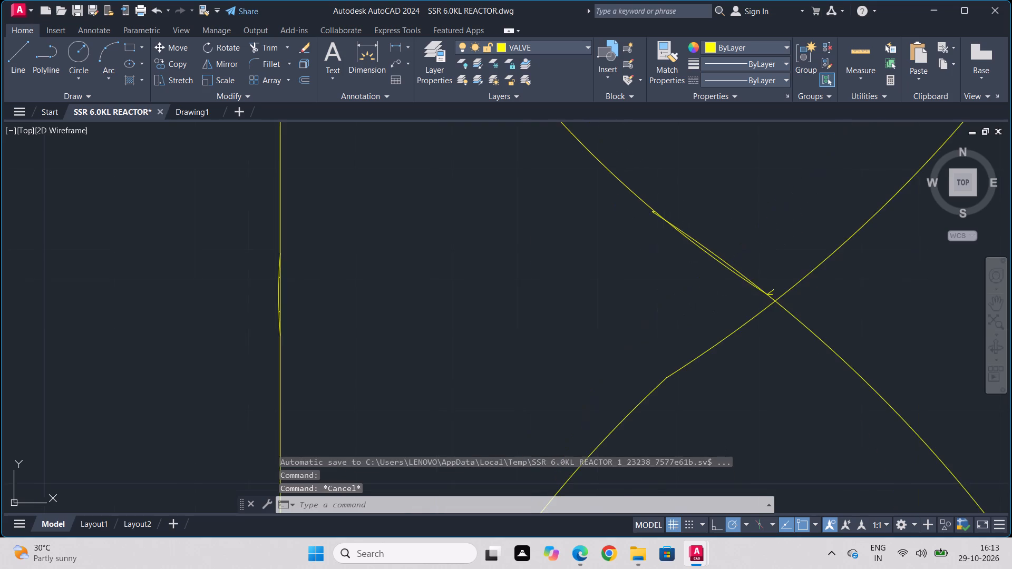
scroll(687, 230, up, 1)
text(TR)
key(Return)
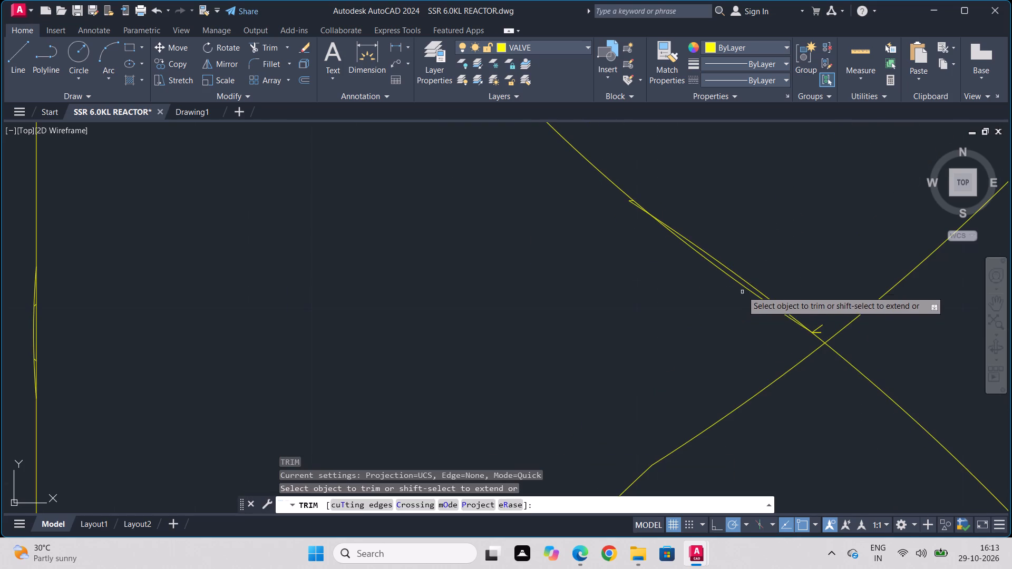
click(742, 280)
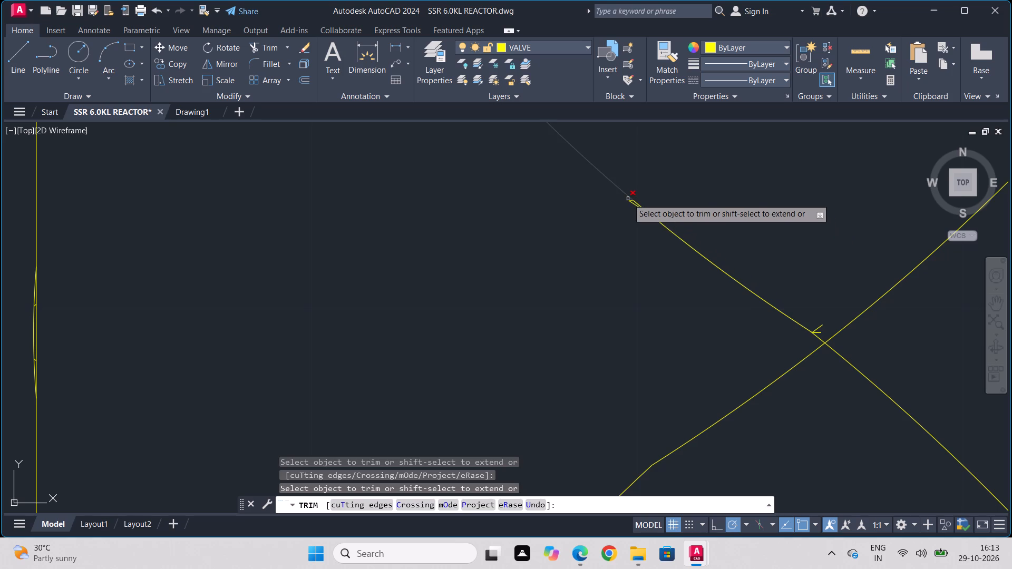
scroll(631, 205, up, 4)
drag(610, 173, 612, 205)
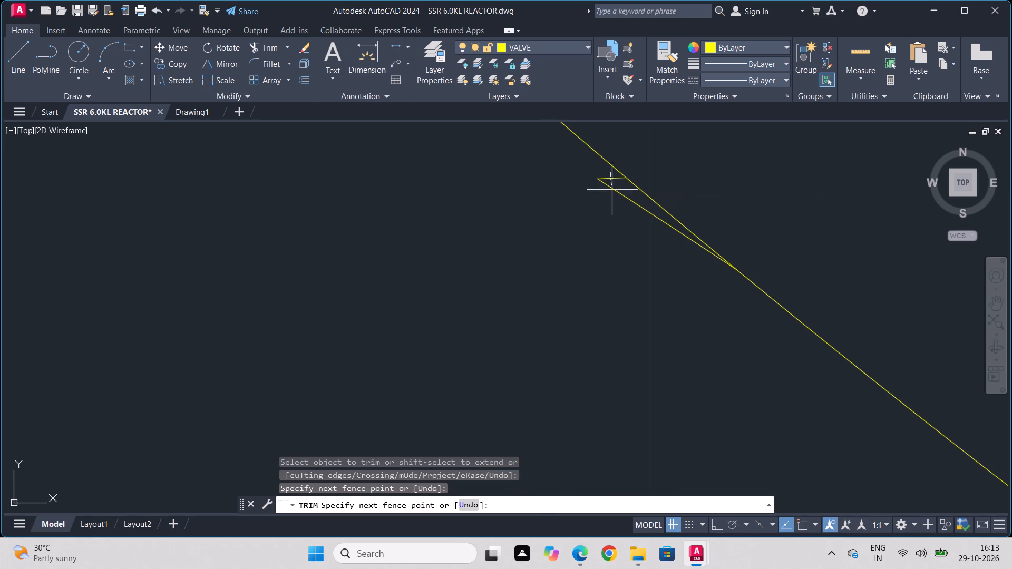
drag(612, 205, 612, 246)
scroll(673, 352, down, 3)
scroll(704, 434, down, 1)
middle_drag(704, 434, 358, 242)
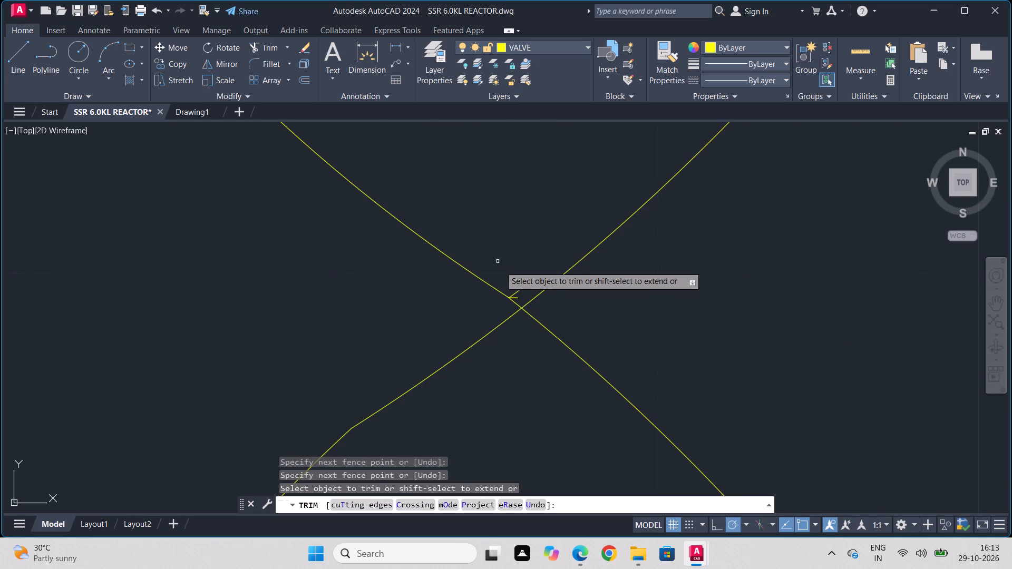
Trim the tiny leftover stub beside the point where the arcs cross.
scroll(510, 285, up, 3)
drag(525, 274, 529, 342)
scroll(634, 360, down, 3)
scroll(719, 382, down, 3)
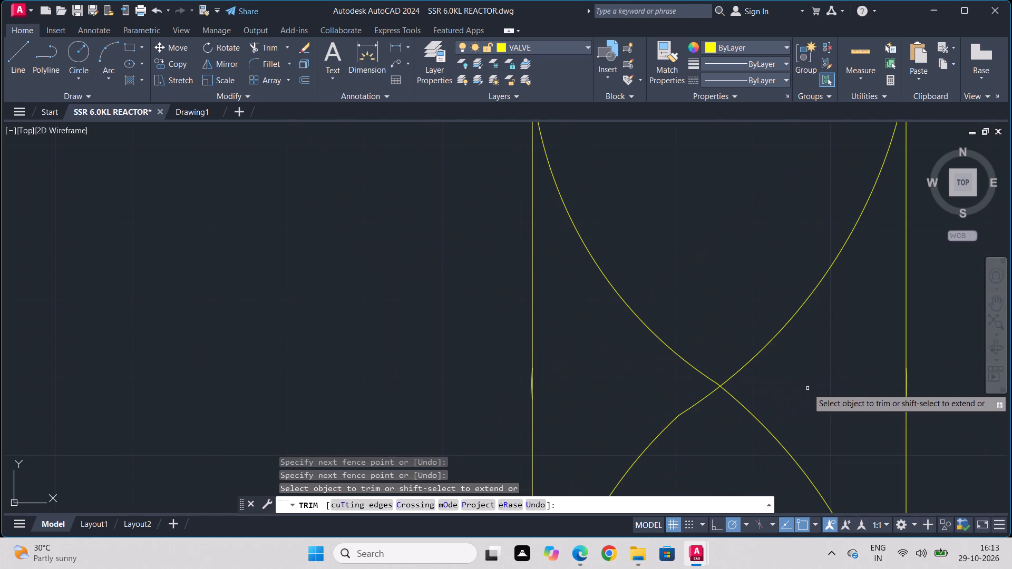
middle_drag(807, 388, 531, 256)
scroll(531, 256, down, 1)
scroll(456, 287, up, 4)
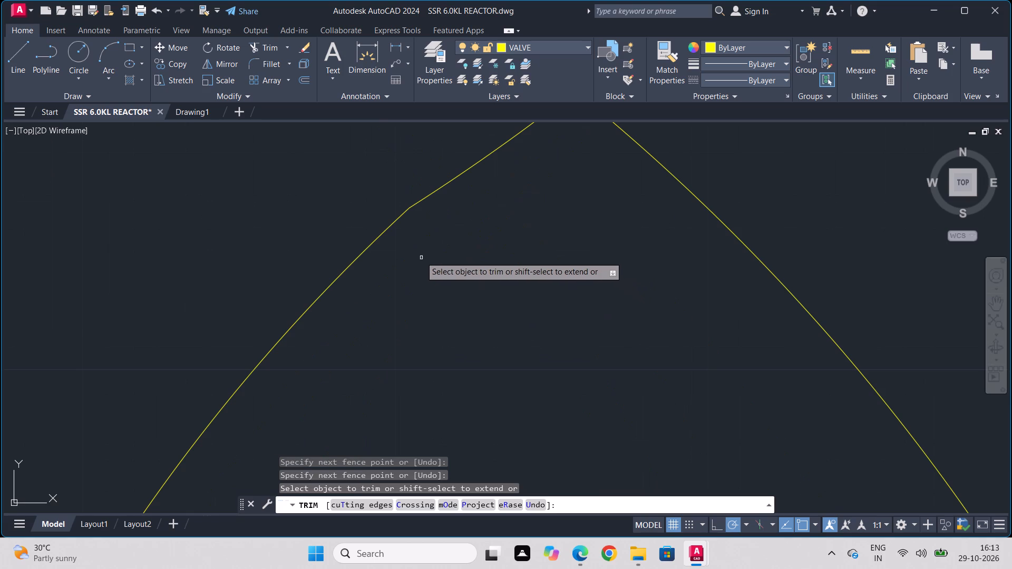
key(Escape)
scroll(426, 291, down, 3)
scroll(521, 367, down, 1)
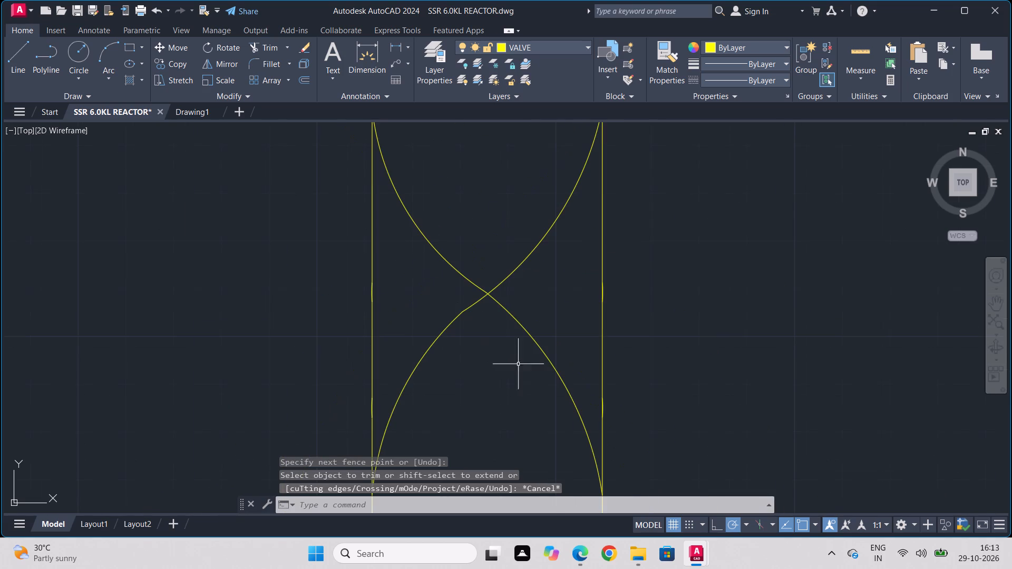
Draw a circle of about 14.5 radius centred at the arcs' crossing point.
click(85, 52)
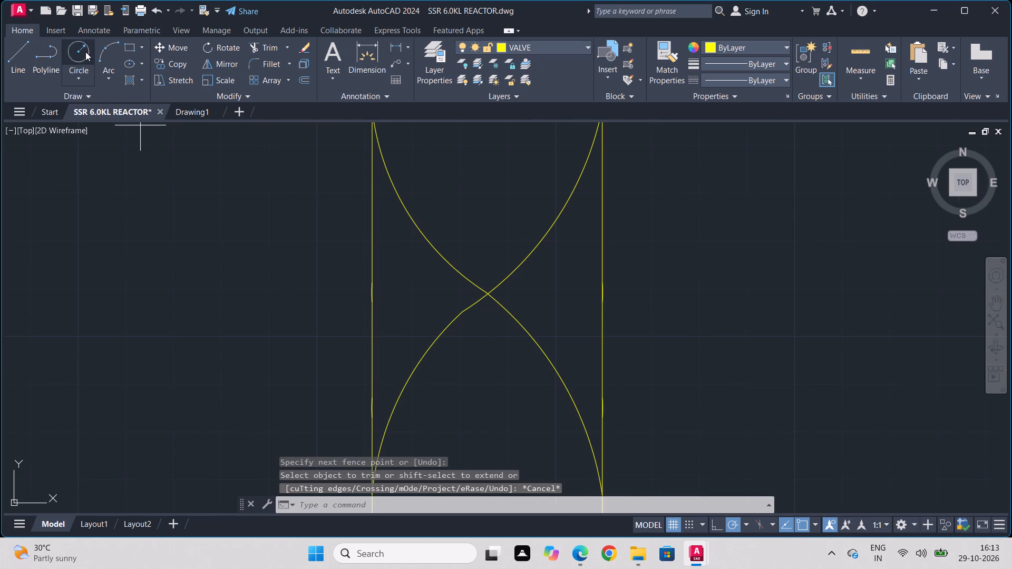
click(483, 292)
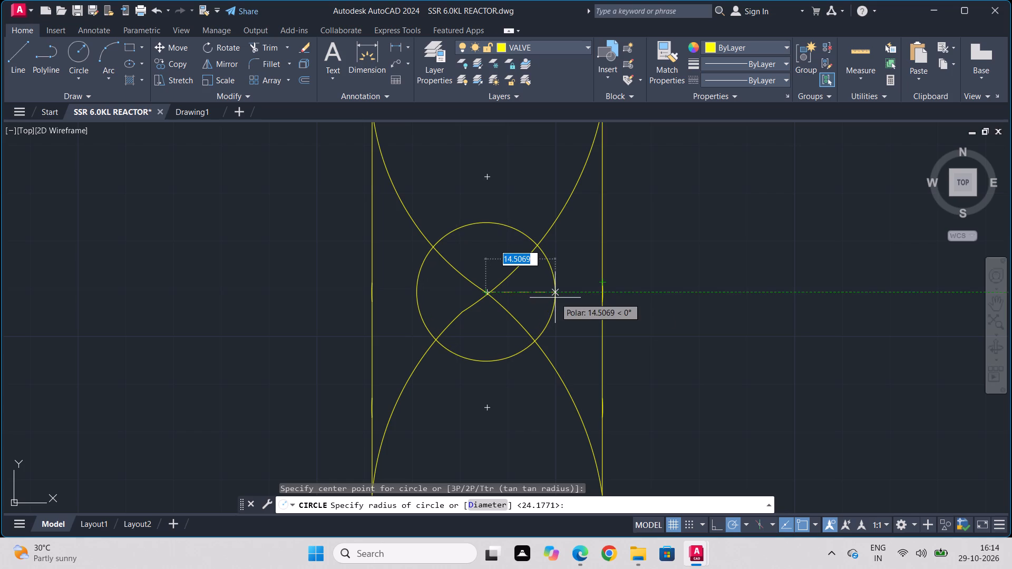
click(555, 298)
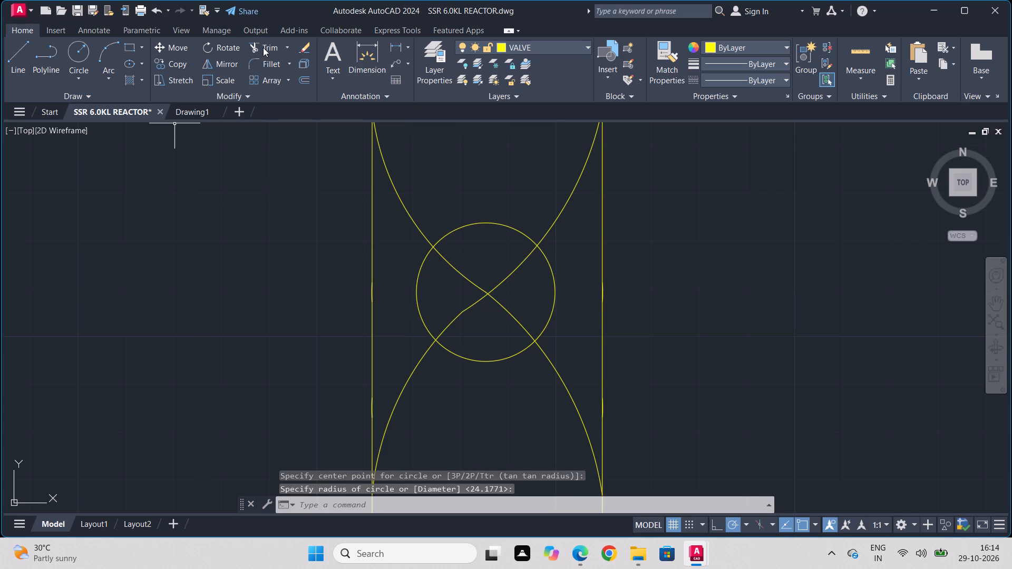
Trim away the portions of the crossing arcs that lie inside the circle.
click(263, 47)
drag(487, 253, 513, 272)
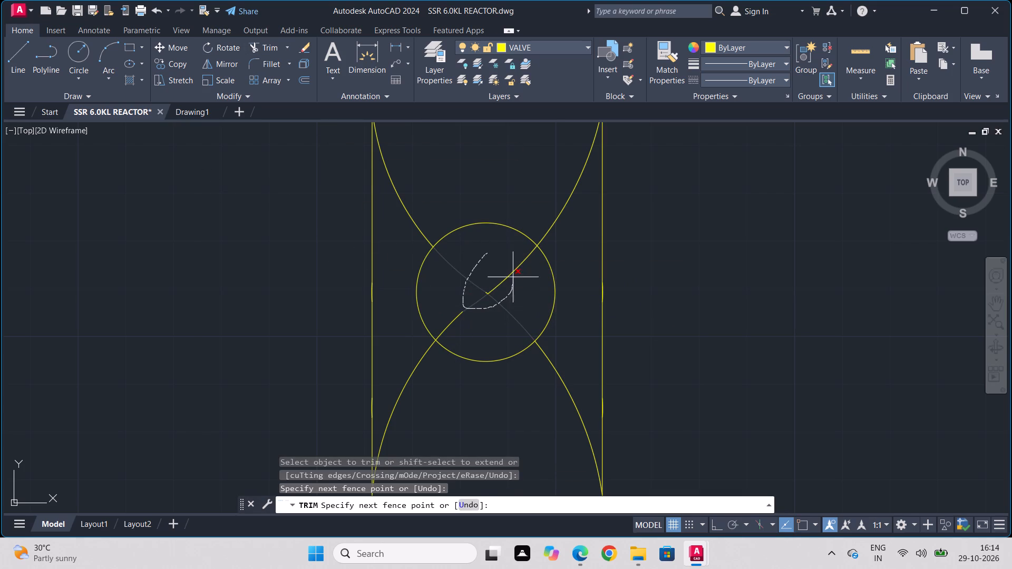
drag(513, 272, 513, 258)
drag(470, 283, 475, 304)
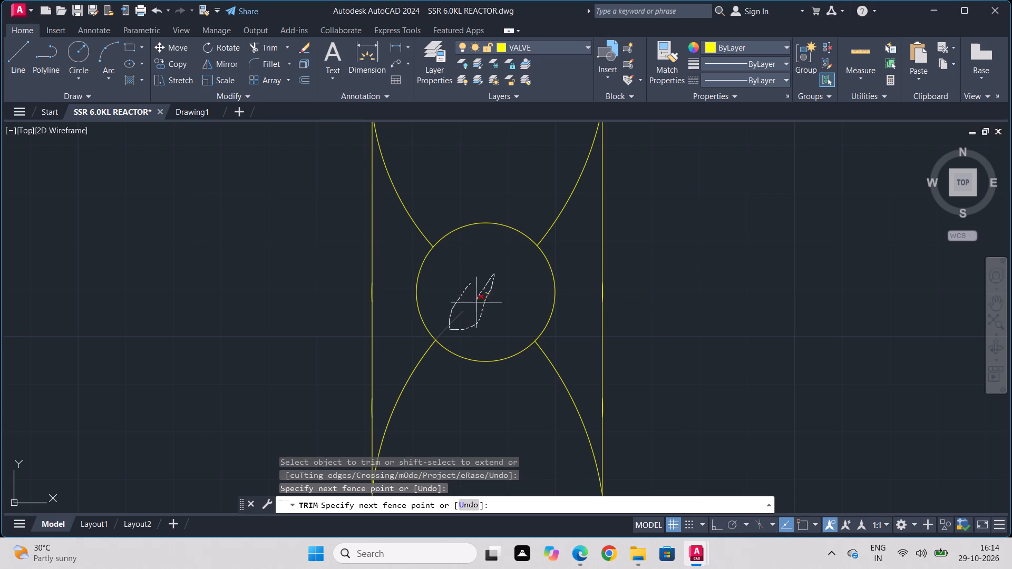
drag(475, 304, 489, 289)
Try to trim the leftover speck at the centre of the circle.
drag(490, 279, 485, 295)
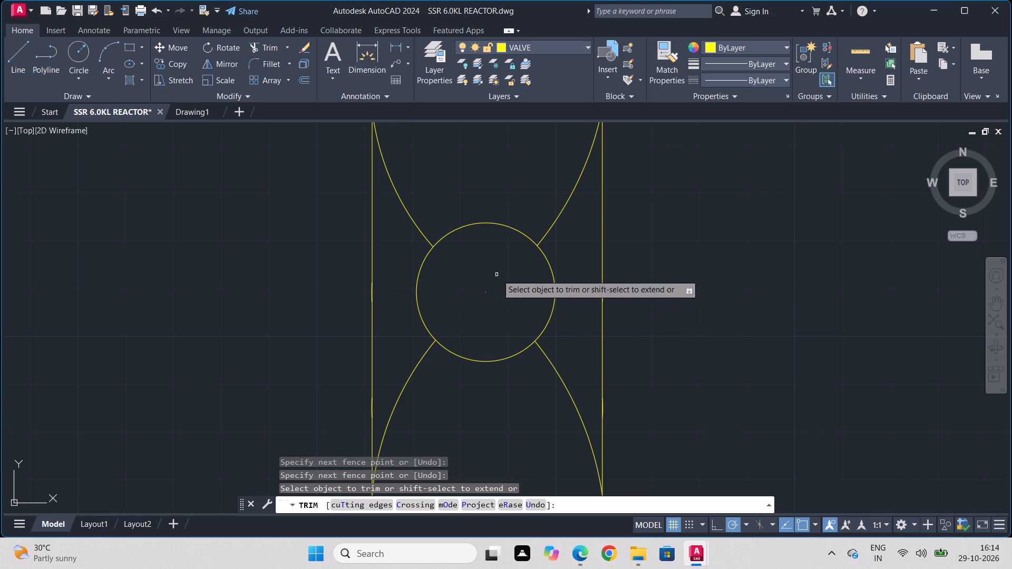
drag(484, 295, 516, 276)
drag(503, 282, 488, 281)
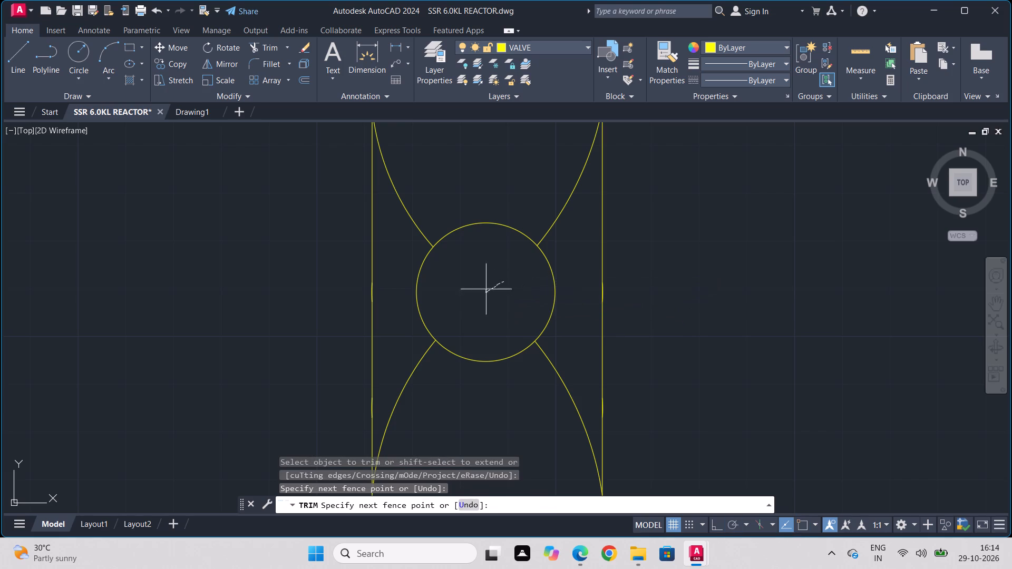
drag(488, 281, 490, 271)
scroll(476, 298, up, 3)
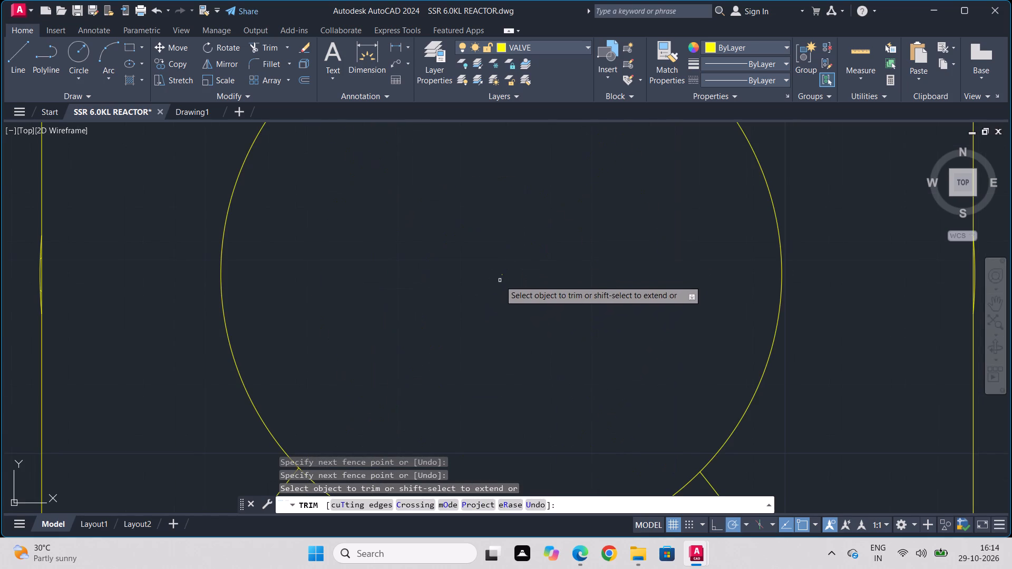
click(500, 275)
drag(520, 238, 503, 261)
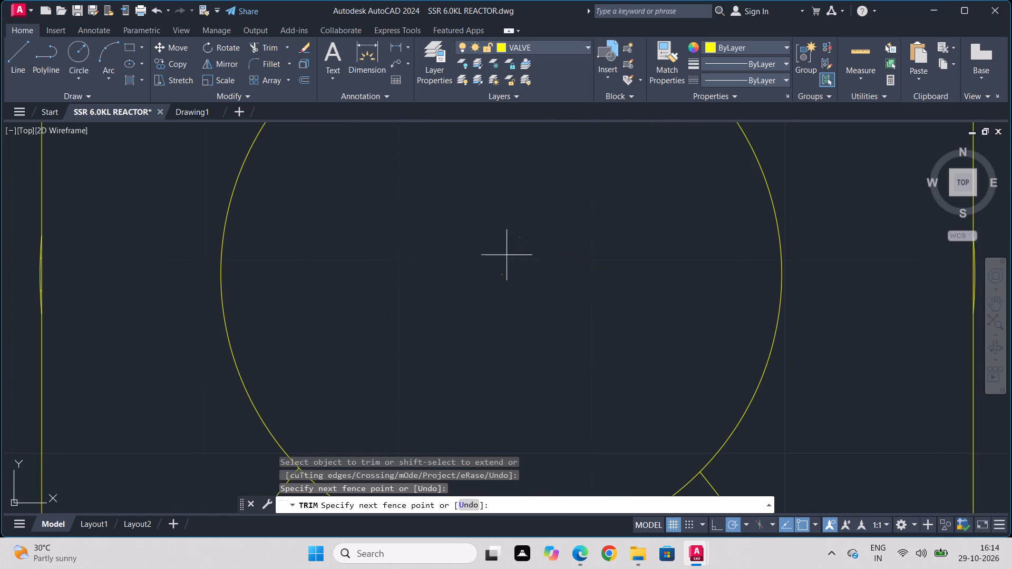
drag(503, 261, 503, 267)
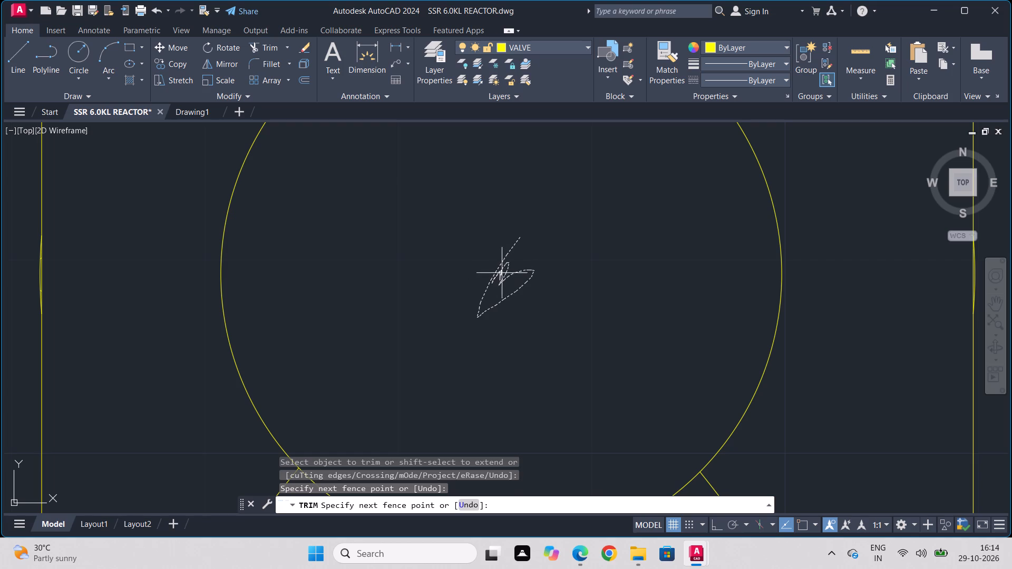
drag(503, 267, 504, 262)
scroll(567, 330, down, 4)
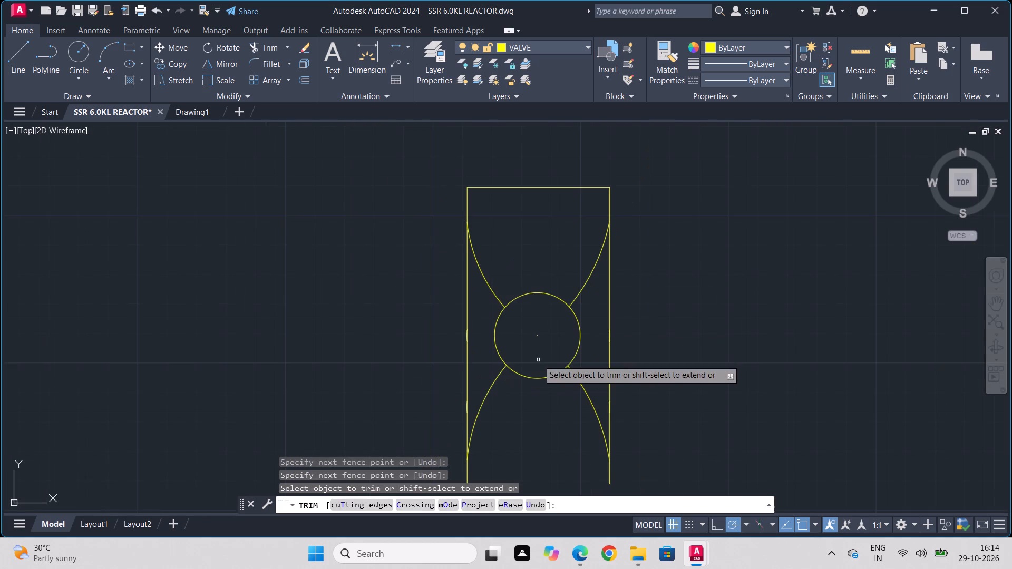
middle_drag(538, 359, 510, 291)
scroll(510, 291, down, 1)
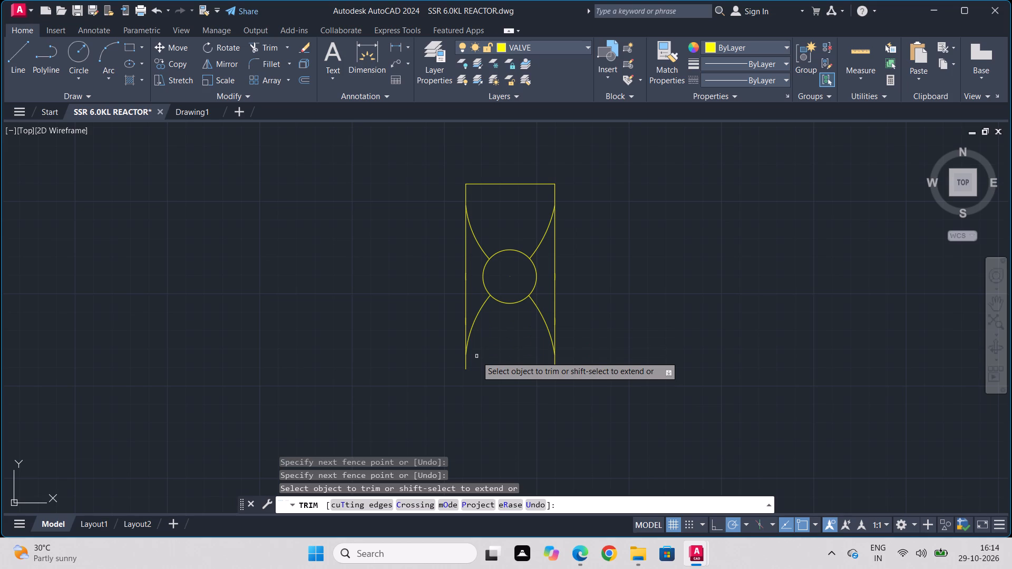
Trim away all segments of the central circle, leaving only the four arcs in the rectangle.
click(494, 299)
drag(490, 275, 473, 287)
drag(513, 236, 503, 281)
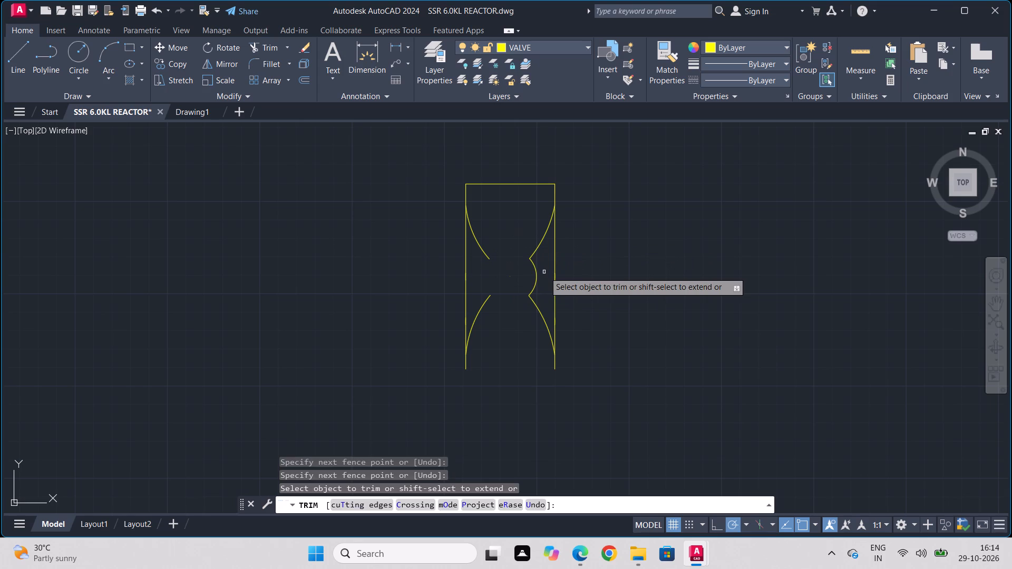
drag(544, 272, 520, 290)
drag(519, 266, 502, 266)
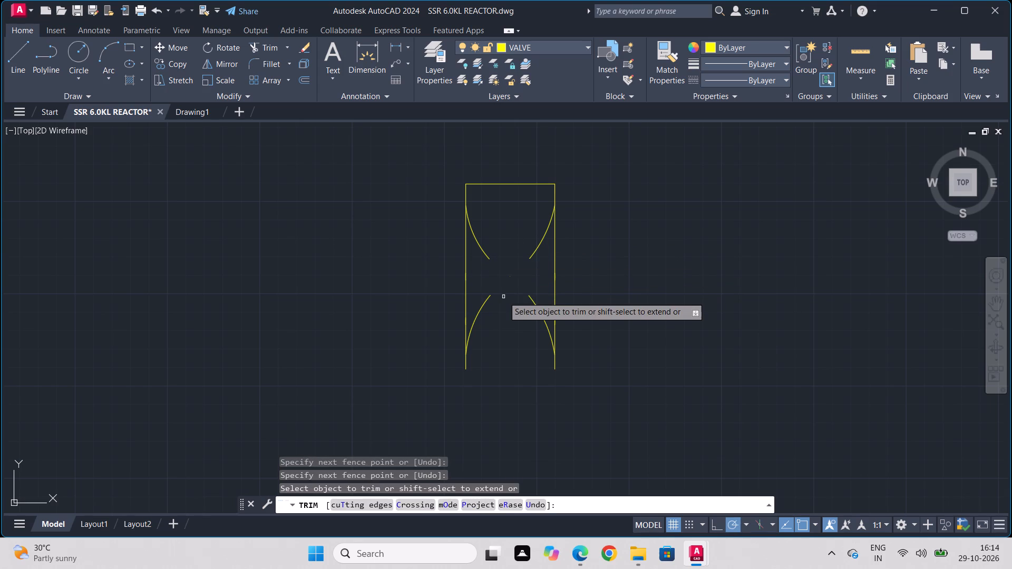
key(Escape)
Draw a larger circle centred between the four arcs, with its radius reaching the rectangle's right side.
drag(83, 54, 84, 62)
click(509, 274)
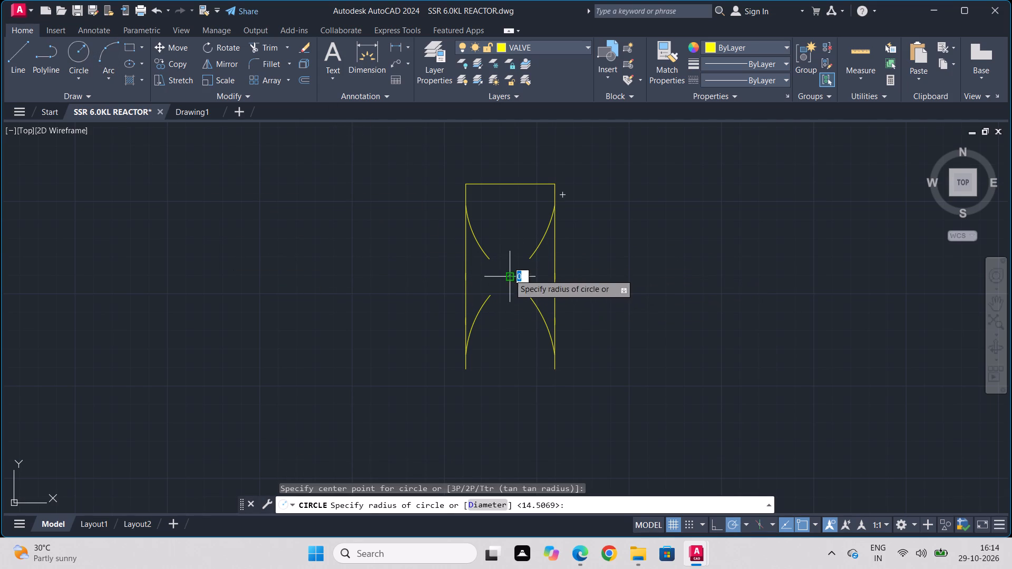
click(552, 274)
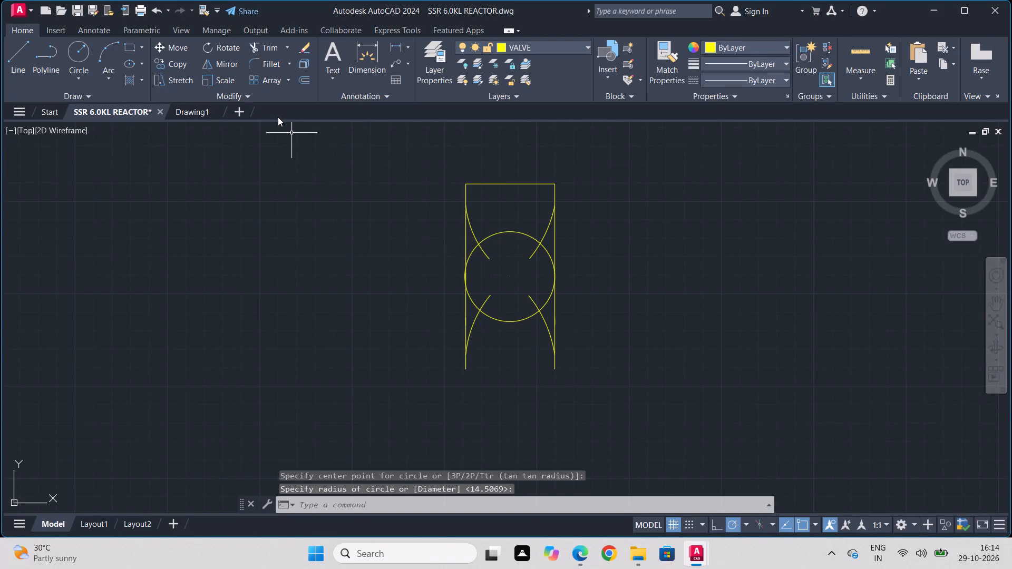
Trim the inner ends of the four arcs that lie inside the large circle.
text(TR)
key(Return)
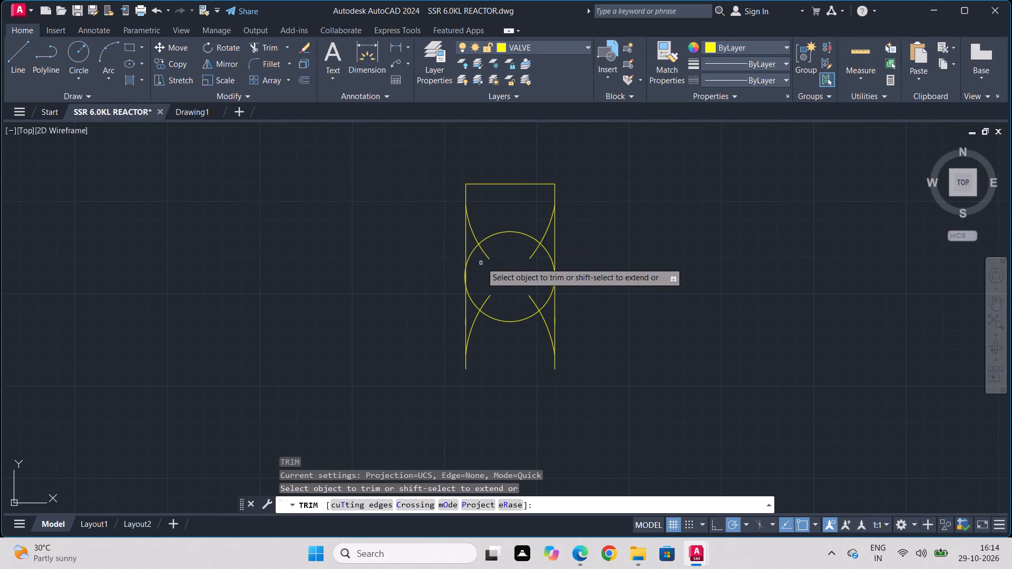
click(485, 256)
click(485, 299)
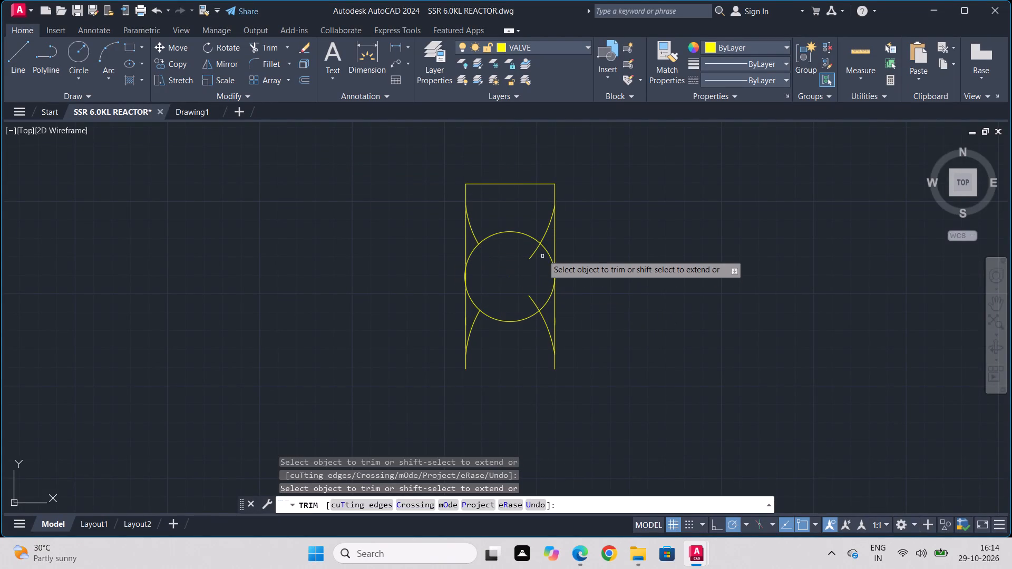
drag(530, 250, 532, 262)
drag(536, 291, 524, 305)
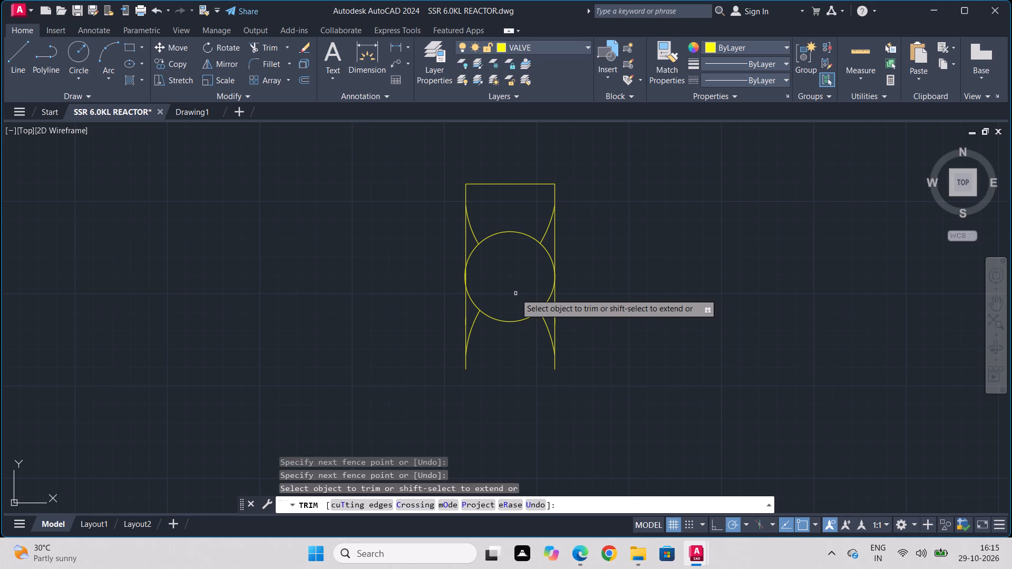
key(Escape)
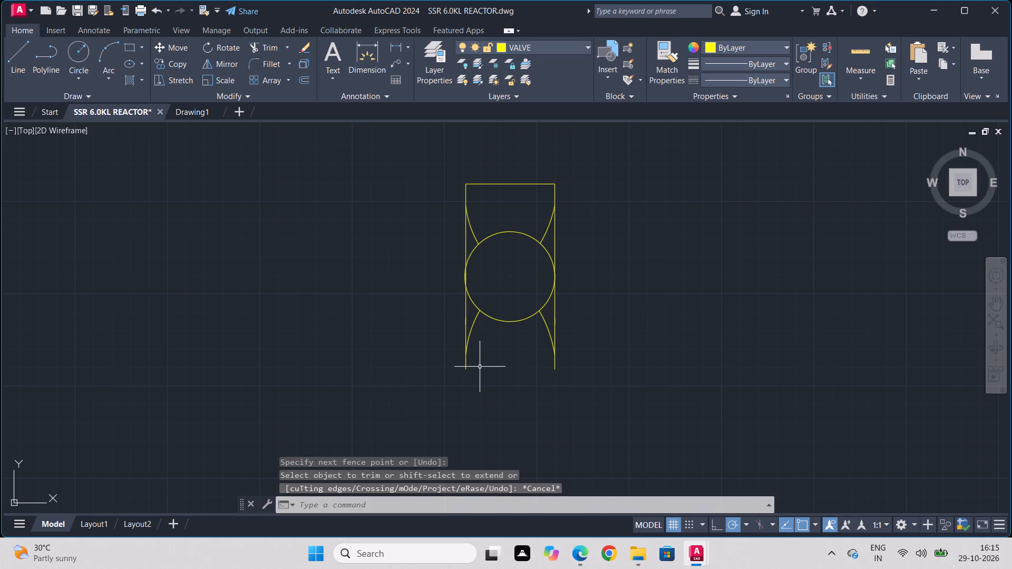
Draw a horizontal line joining the lower ends of the rectangle's two vertical sides to close its bottom.
key(l)
key(Return)
drag(472, 367, 473, 367)
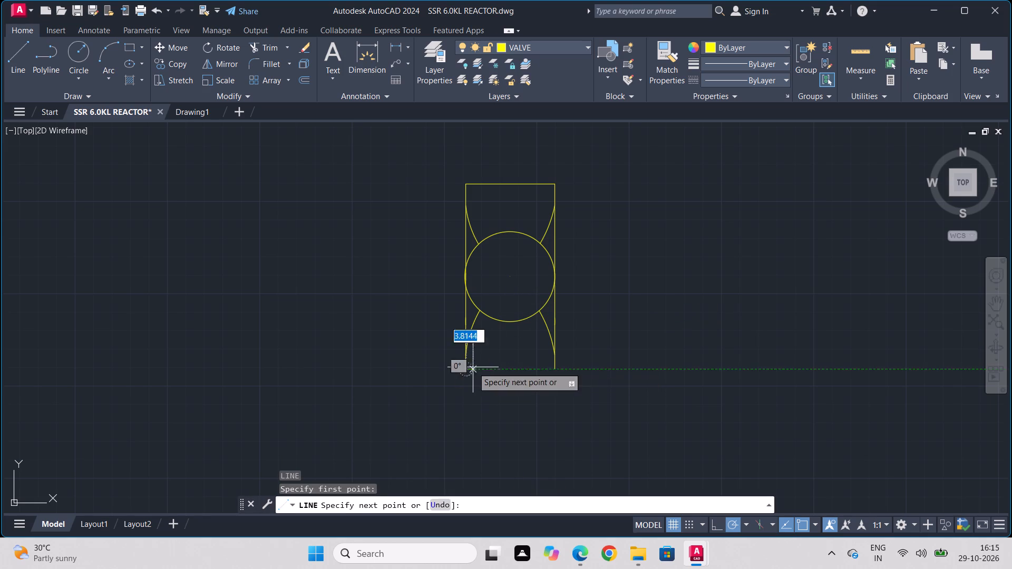
drag(473, 367, 504, 367)
click(556, 369)
key(Escape)
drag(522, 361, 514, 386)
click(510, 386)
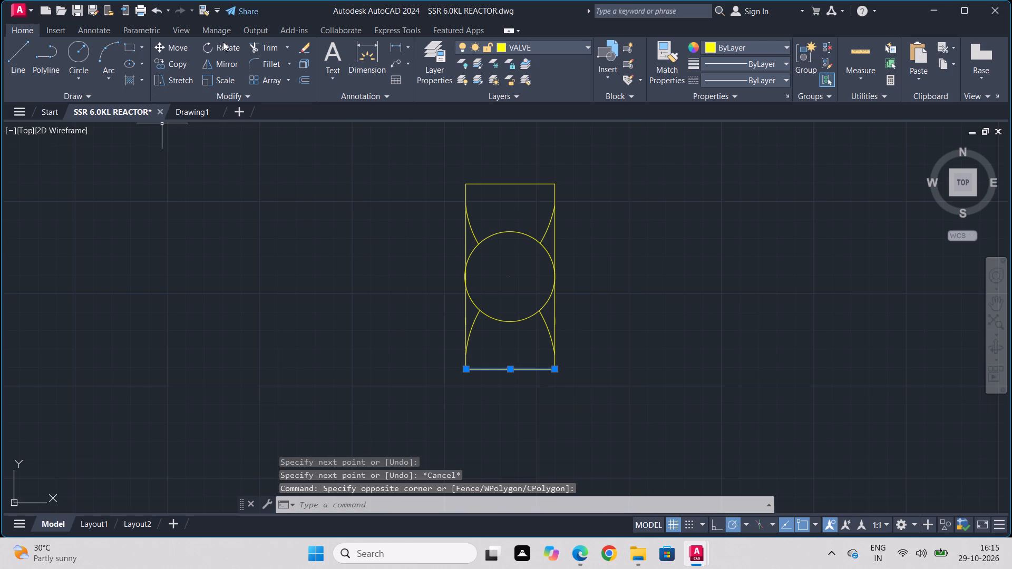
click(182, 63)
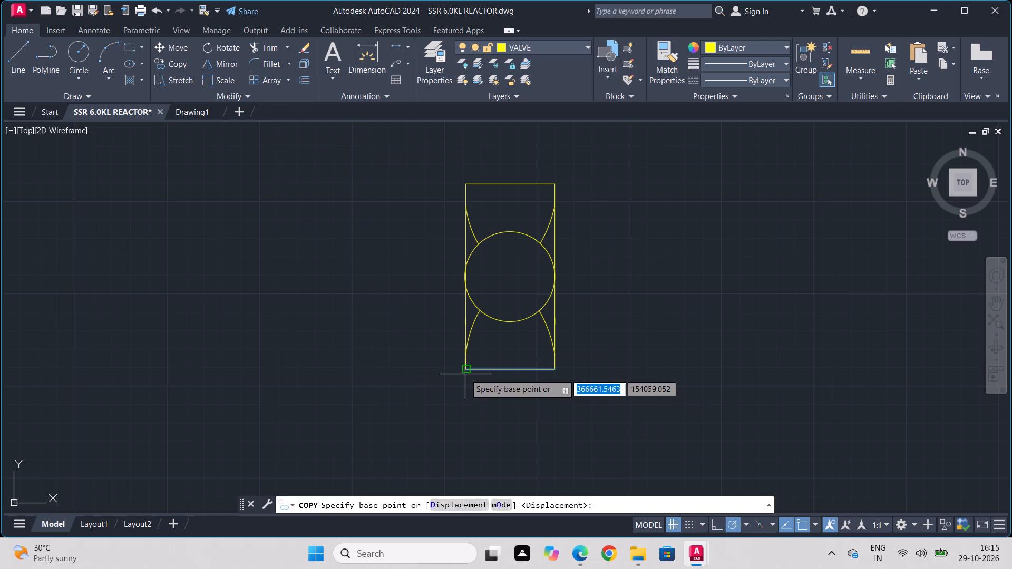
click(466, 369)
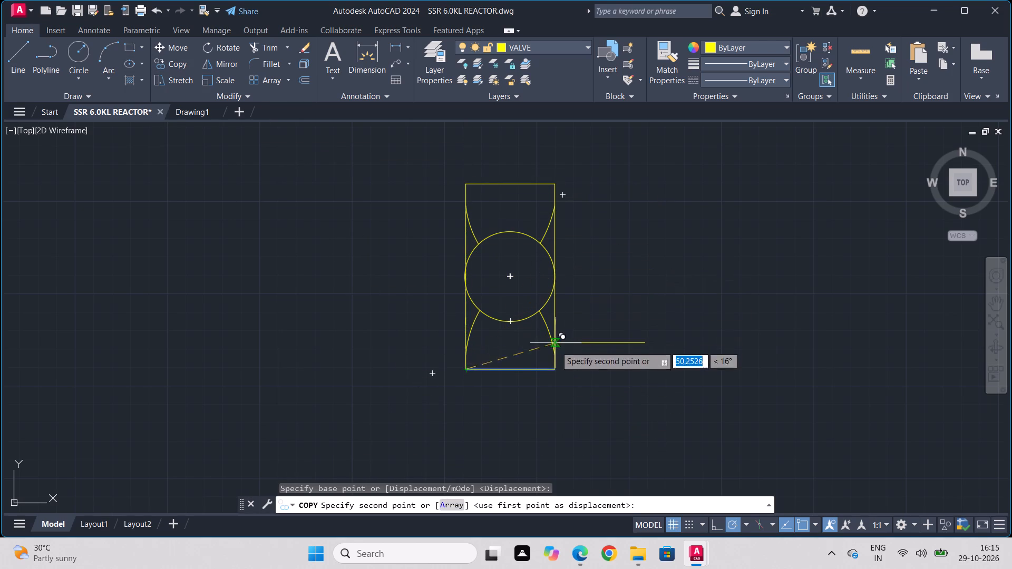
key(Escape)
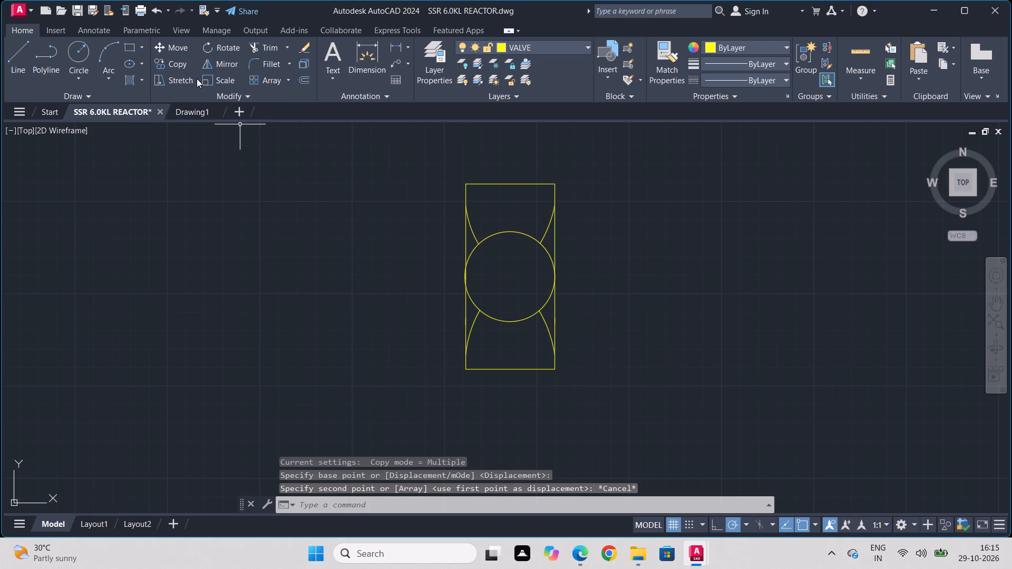
Trim the rectangle's left side beside the circle, including the short overlapping pieces where it meets the circle.
click(264, 51)
click(465, 240)
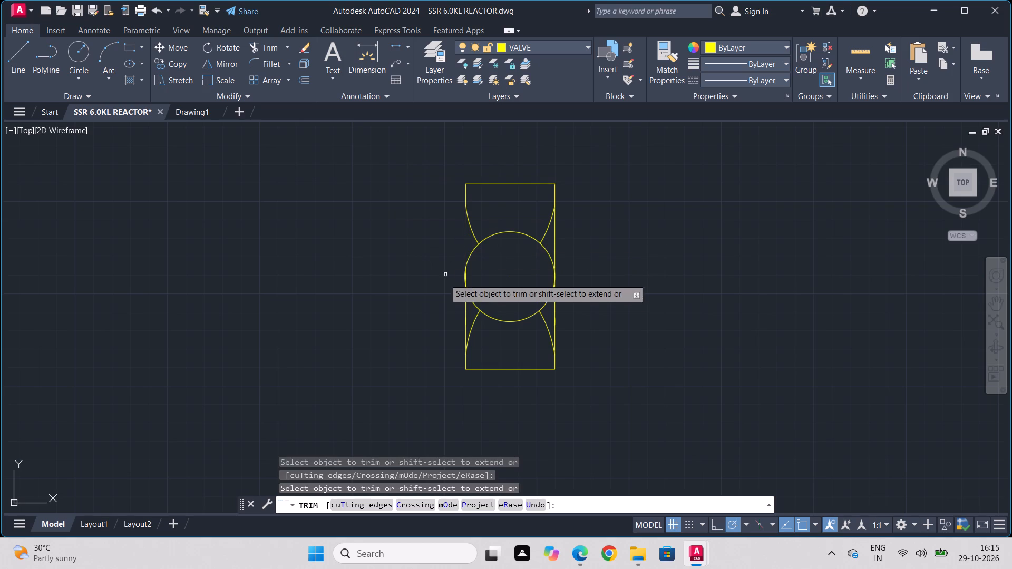
click(465, 306)
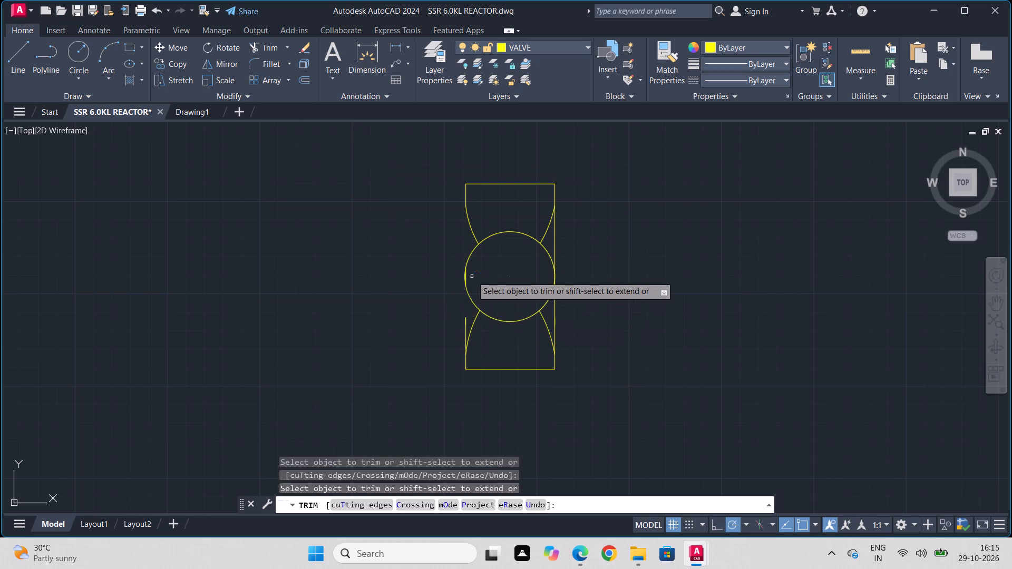
scroll(472, 276, up, 4)
drag(406, 287, 410, 264)
drag(409, 254, 408, 271)
click(408, 271)
drag(408, 258, 407, 266)
drag(407, 266, 410, 279)
drag(408, 288, 408, 301)
click(408, 276)
drag(408, 275, 413, 286)
scroll(610, 327, down, 3)
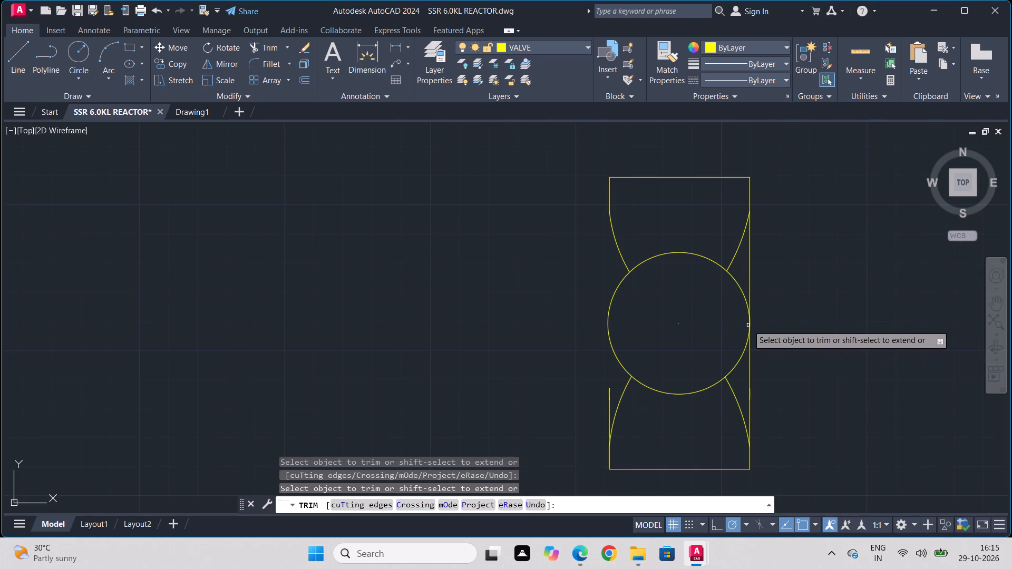
Trim away the rectangle's right side, including the overlapping slivers against the circle and the short stub below it.
scroll(748, 325, up, 3)
click(742, 250)
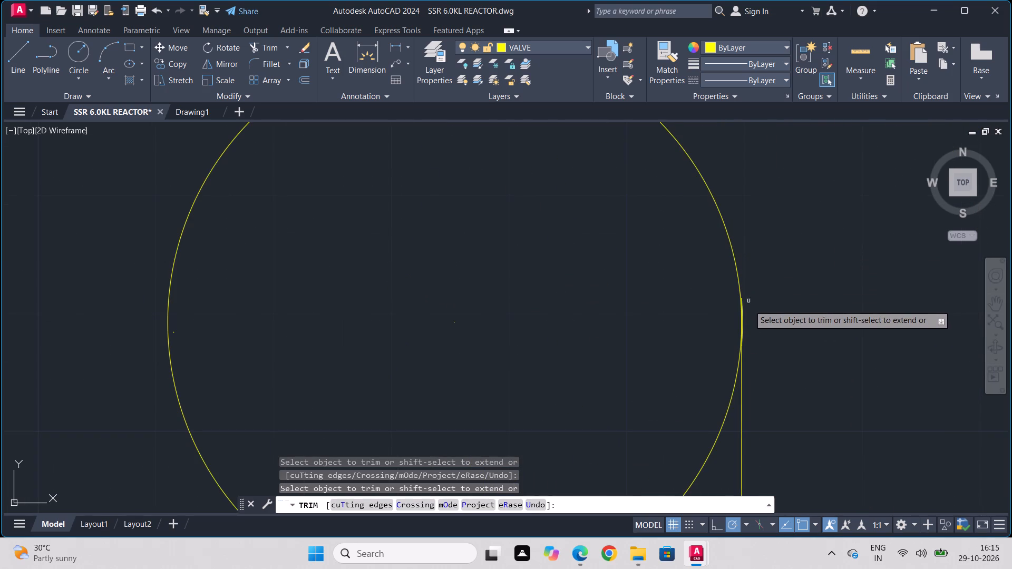
scroll(753, 332, up, 4)
scroll(667, 315, down, 1)
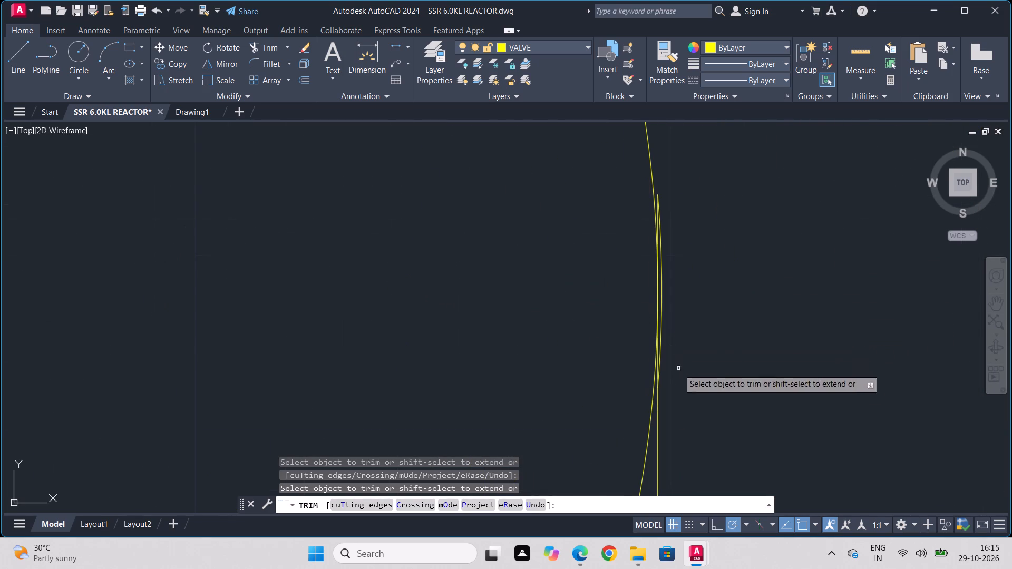
drag(657, 413, 659, 405)
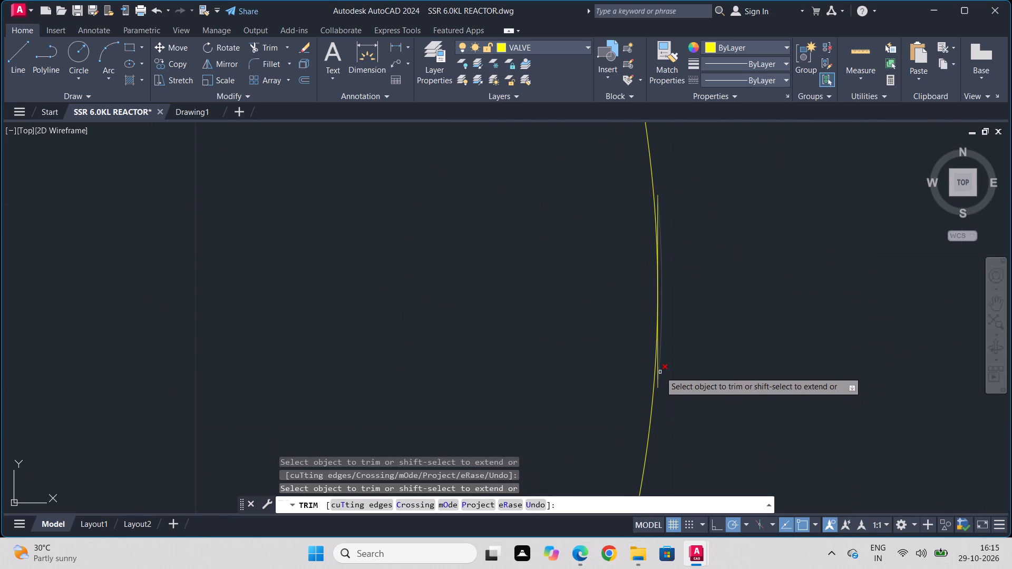
click(660, 371)
click(659, 378)
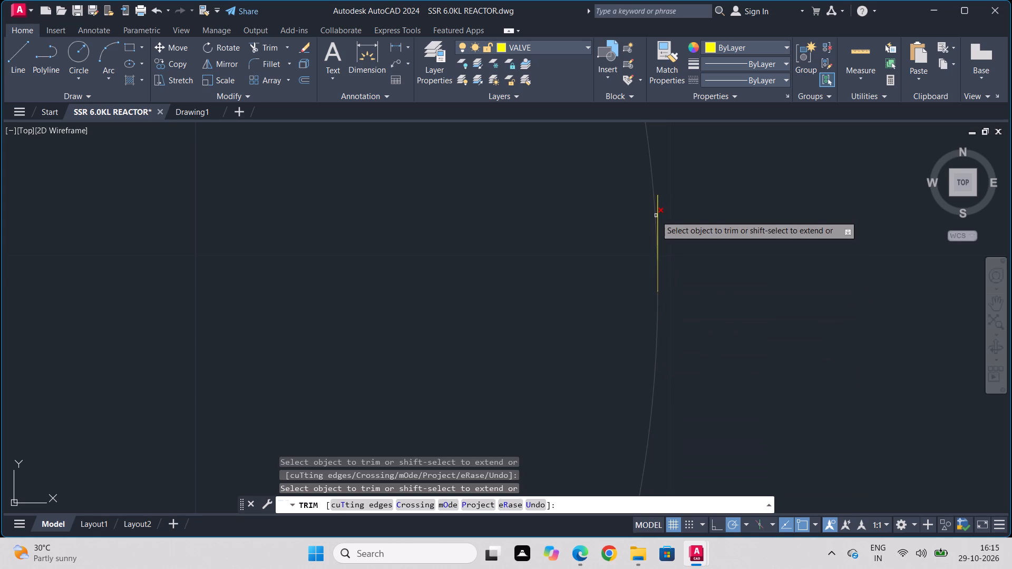
click(659, 201)
scroll(676, 286, down, 3)
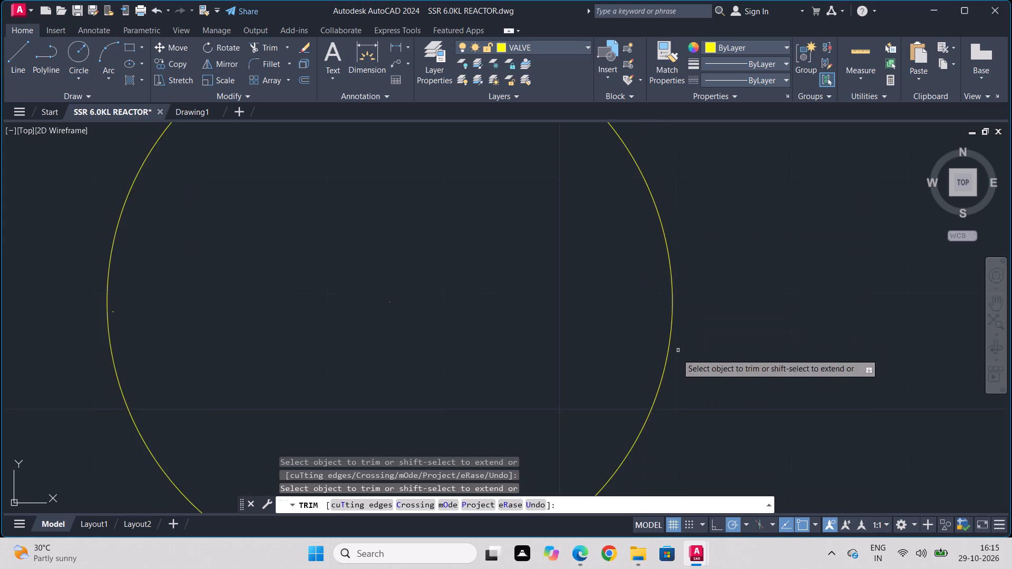
scroll(676, 359, down, 3)
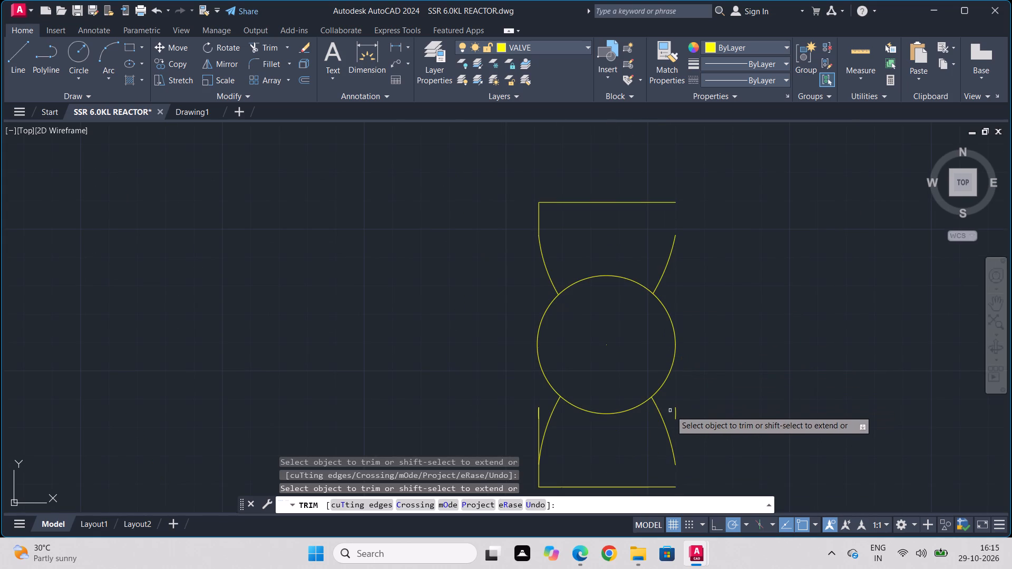
click(676, 415)
Trim the leftover part of the left side above the lower-left arc's outer end.
scroll(550, 425, up, 1)
drag(539, 389, 514, 438)
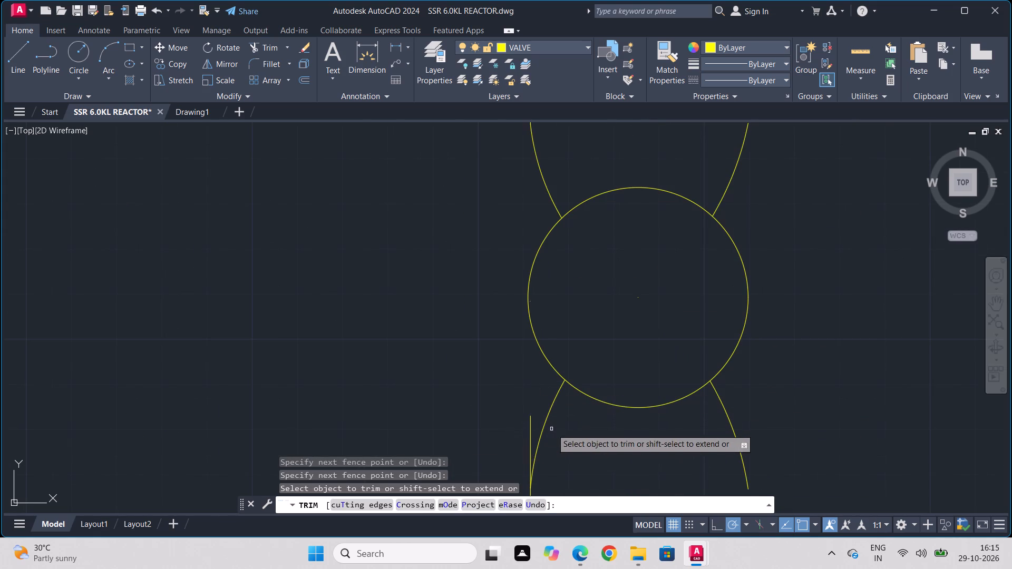
scroll(556, 429, down, 2)
middle_drag(575, 435, 615, 371)
scroll(587, 396, up, 2)
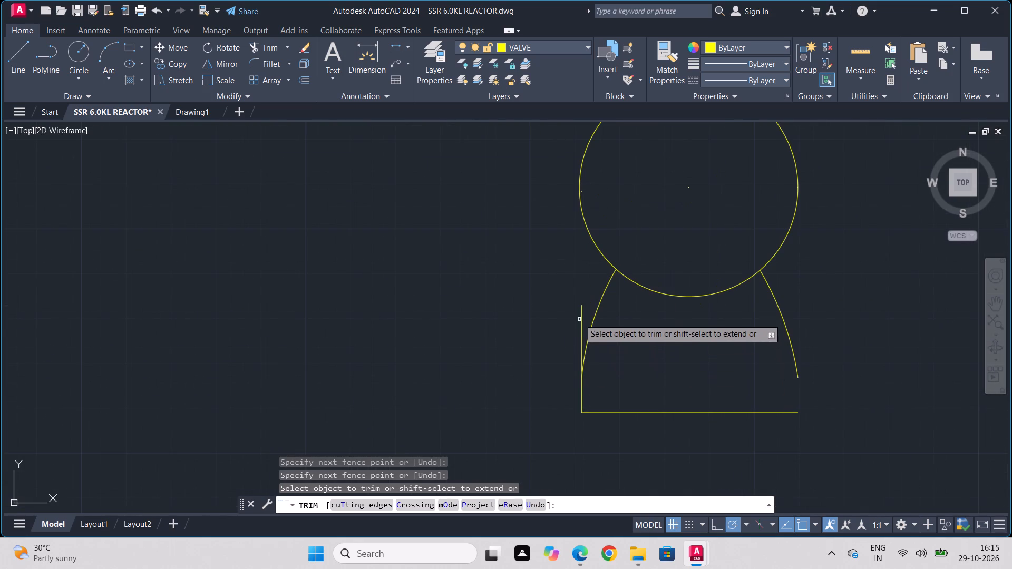
drag(584, 316, 571, 339)
scroll(471, 410, down, 2)
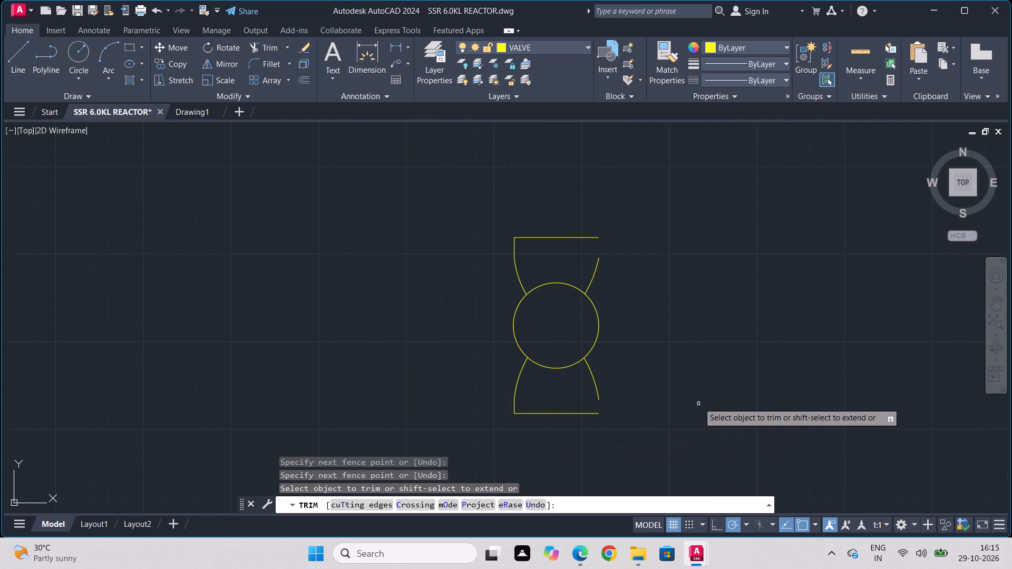
key(Escape)
Draw a vertical line about 7.8 units long from the lower-right arc's outer end to the bottom line's right end.
key(l)
key(Return)
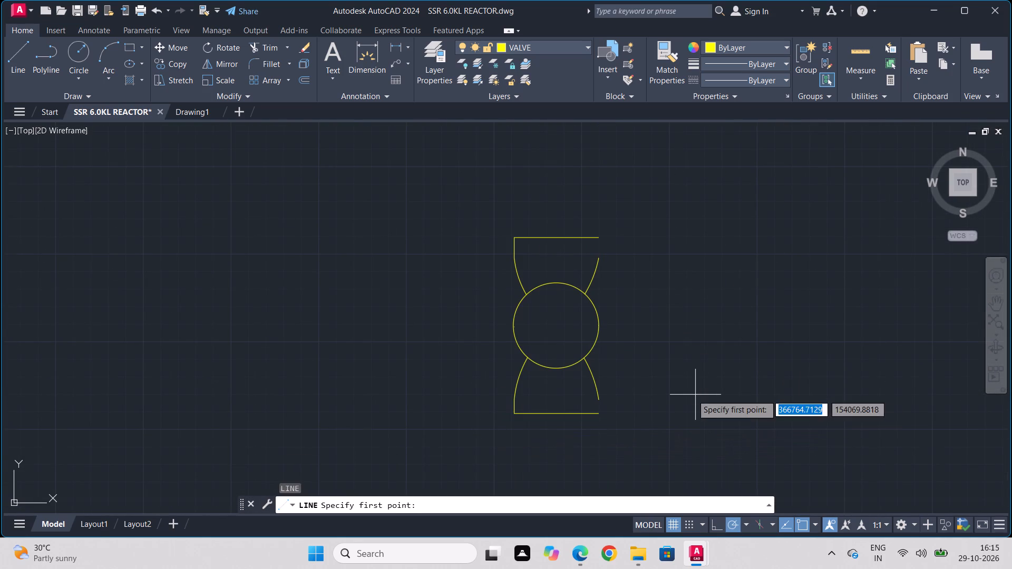
scroll(621, 404, up, 2)
click(575, 394)
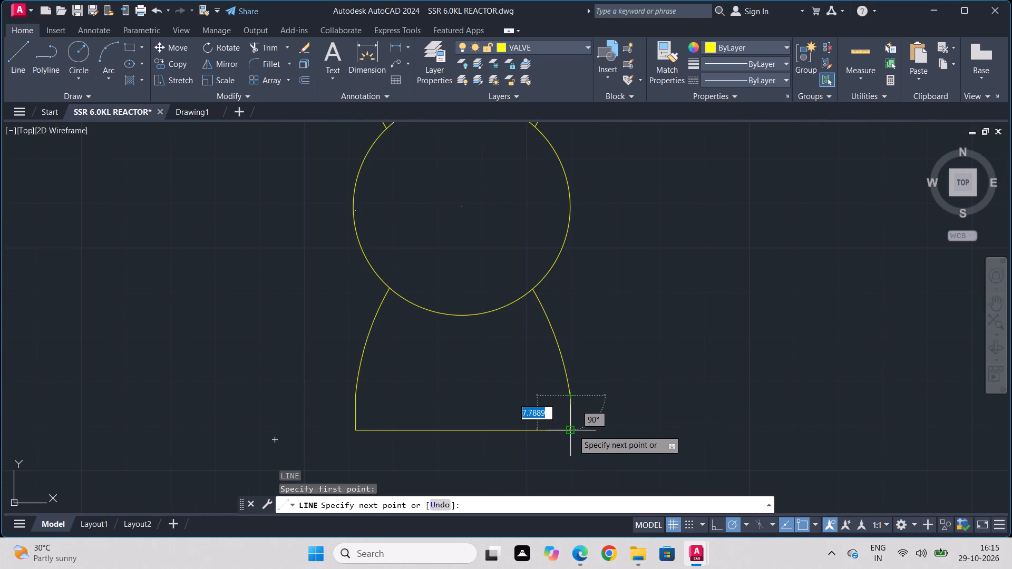
click(573, 430)
key(Escape)
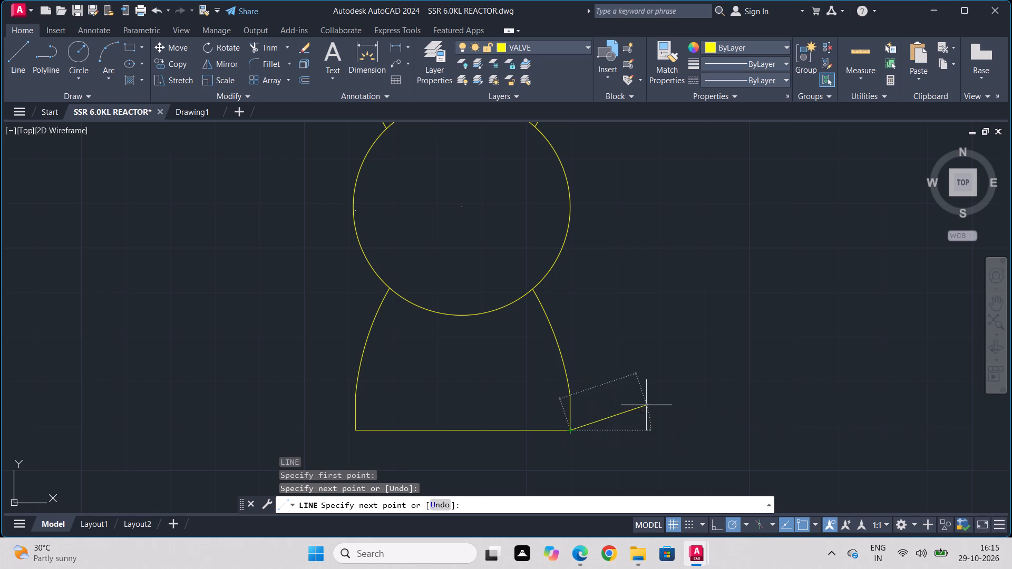
Stretch the upper-right arc's outer end up to the right end of the top line to close the outline.
scroll(675, 332, down, 2)
middle_drag(672, 293, 622, 355)
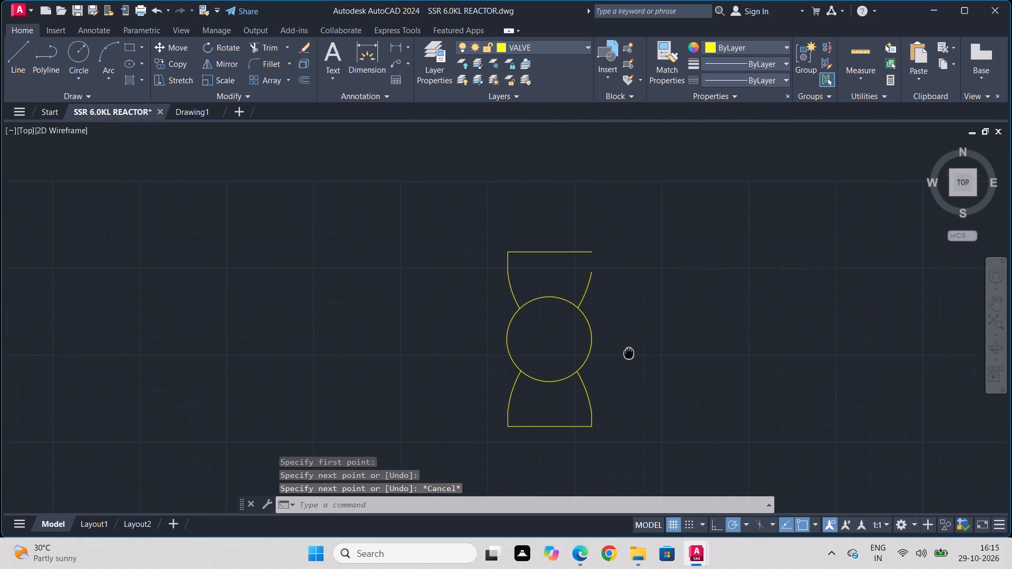
middle_drag(622, 355, 534, 342)
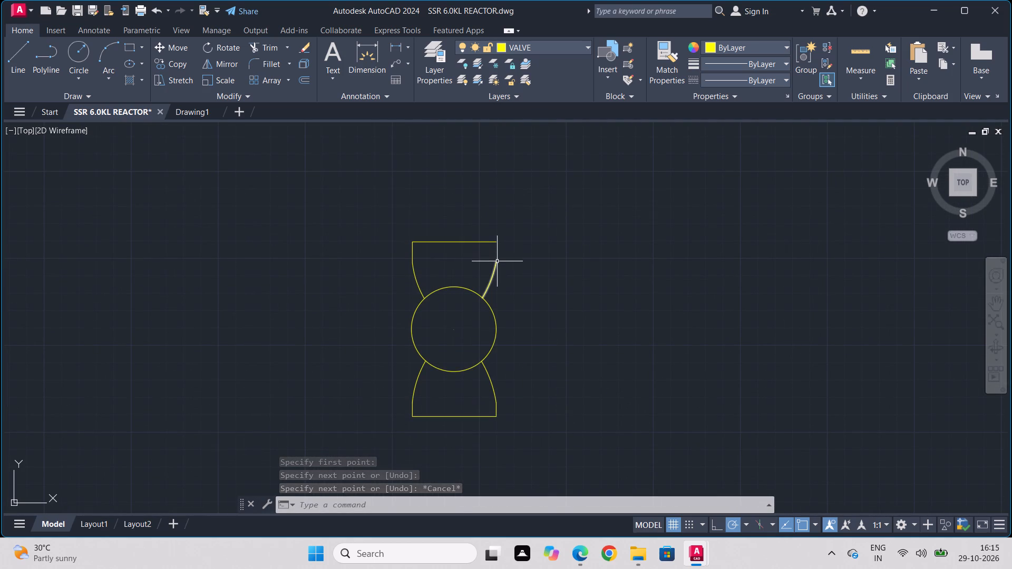
scroll(497, 261, right, 1)
right_click(497, 261)
key(l)
key(Return)
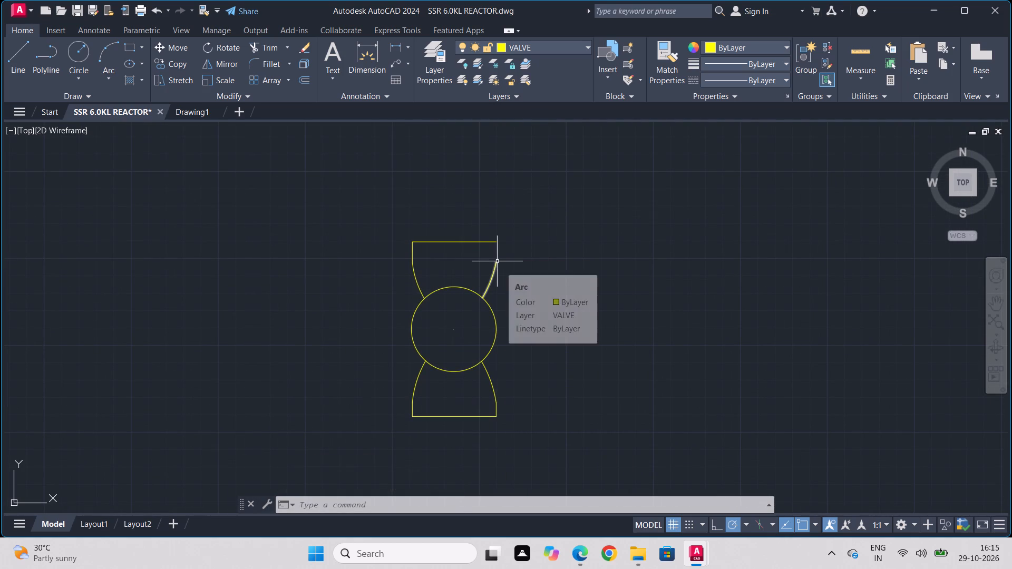
click(495, 264)
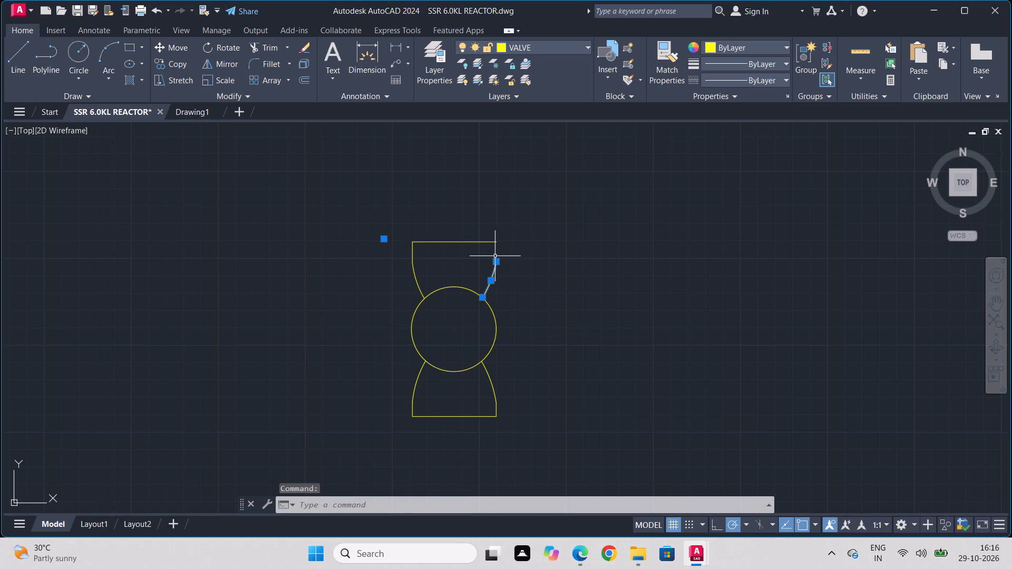
click(495, 262)
click(497, 241)
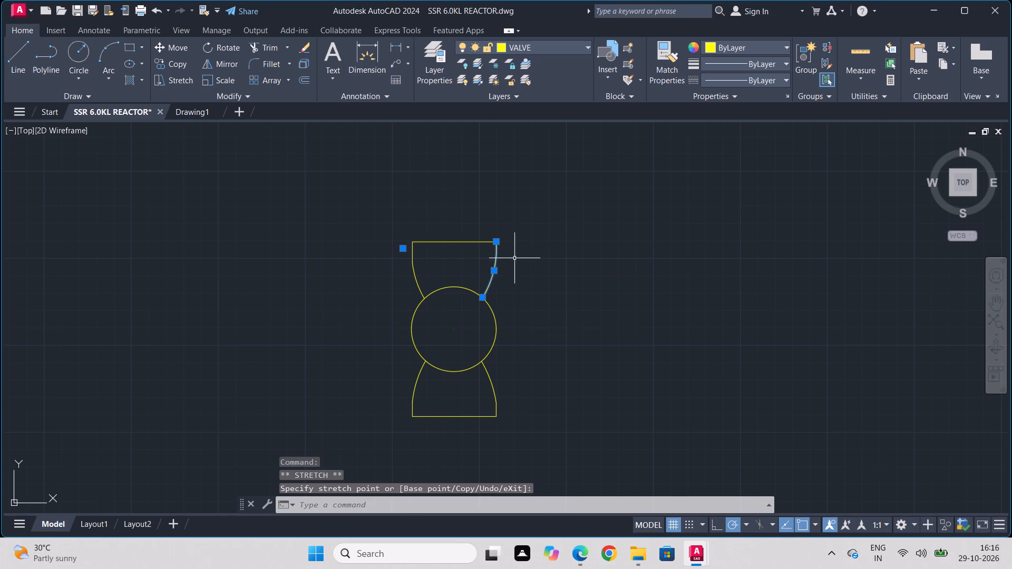
key(Escape)
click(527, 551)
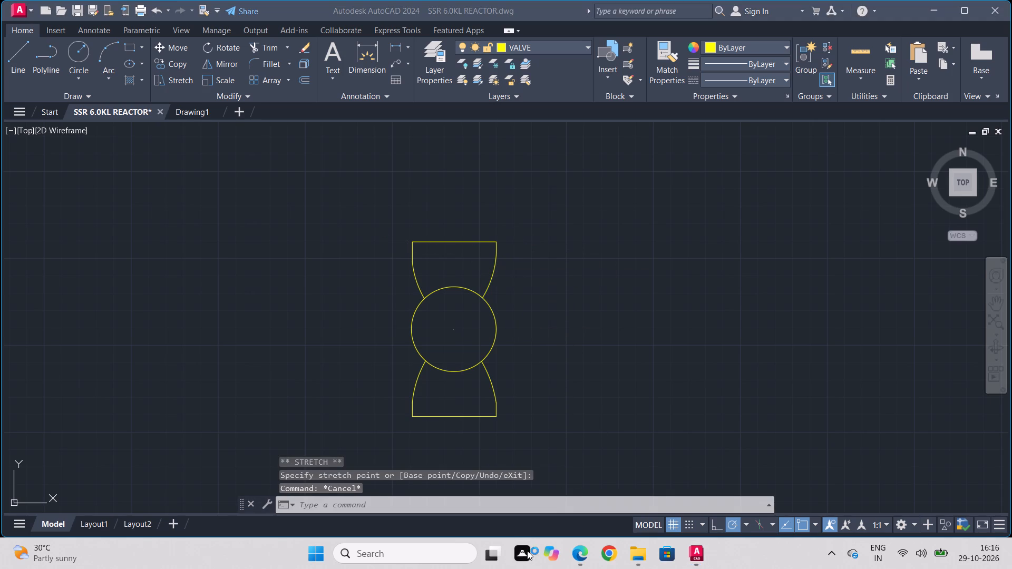
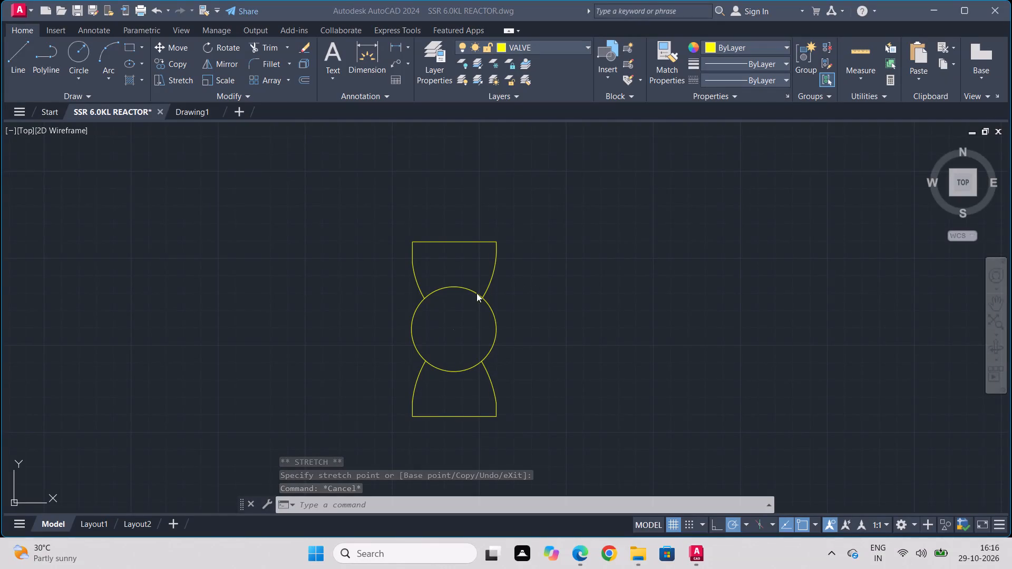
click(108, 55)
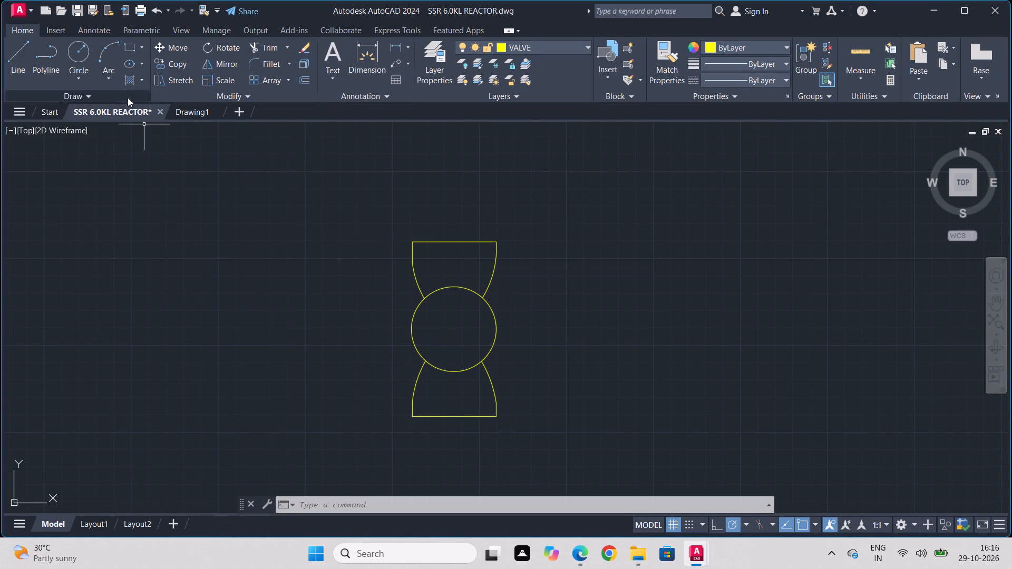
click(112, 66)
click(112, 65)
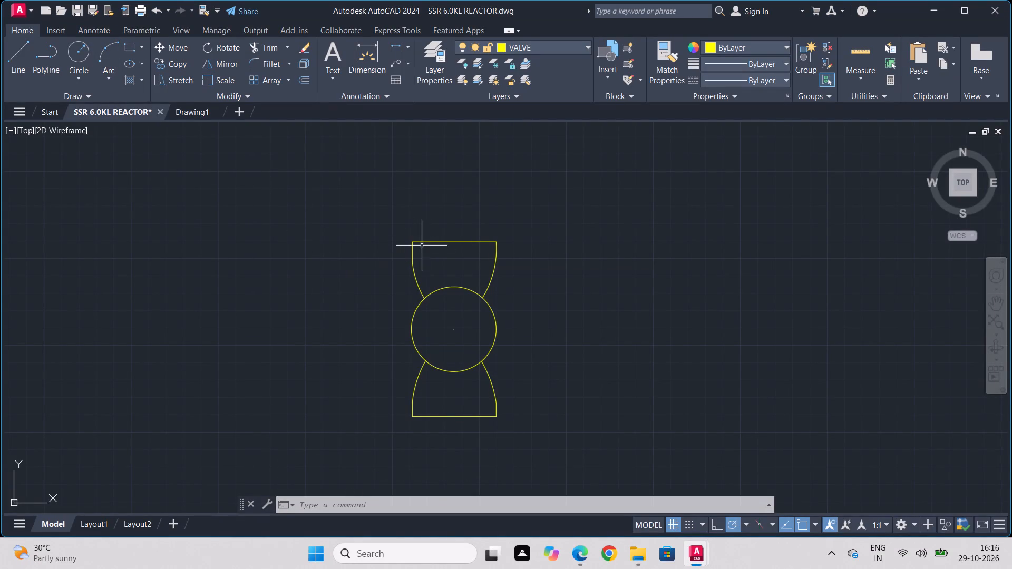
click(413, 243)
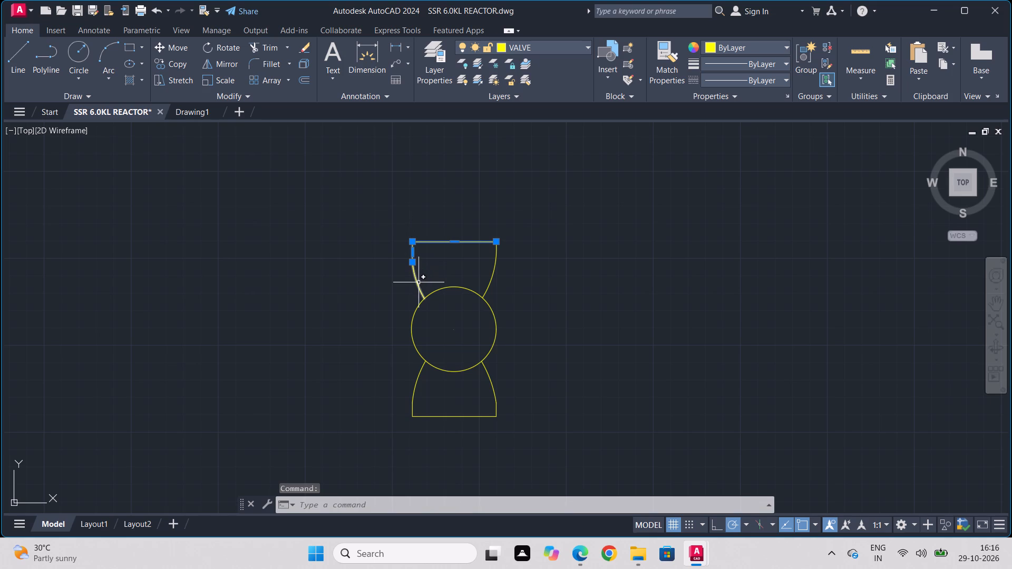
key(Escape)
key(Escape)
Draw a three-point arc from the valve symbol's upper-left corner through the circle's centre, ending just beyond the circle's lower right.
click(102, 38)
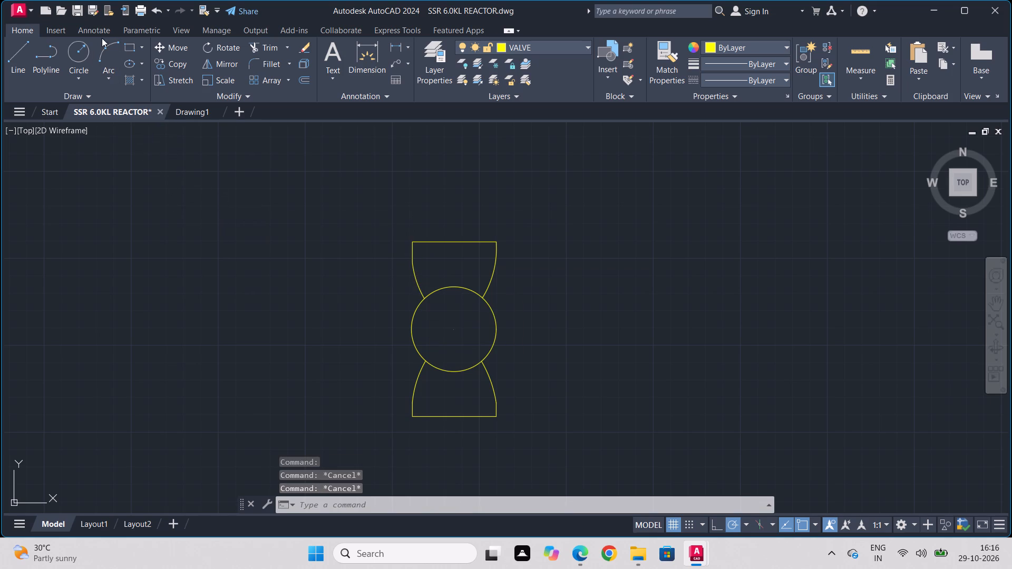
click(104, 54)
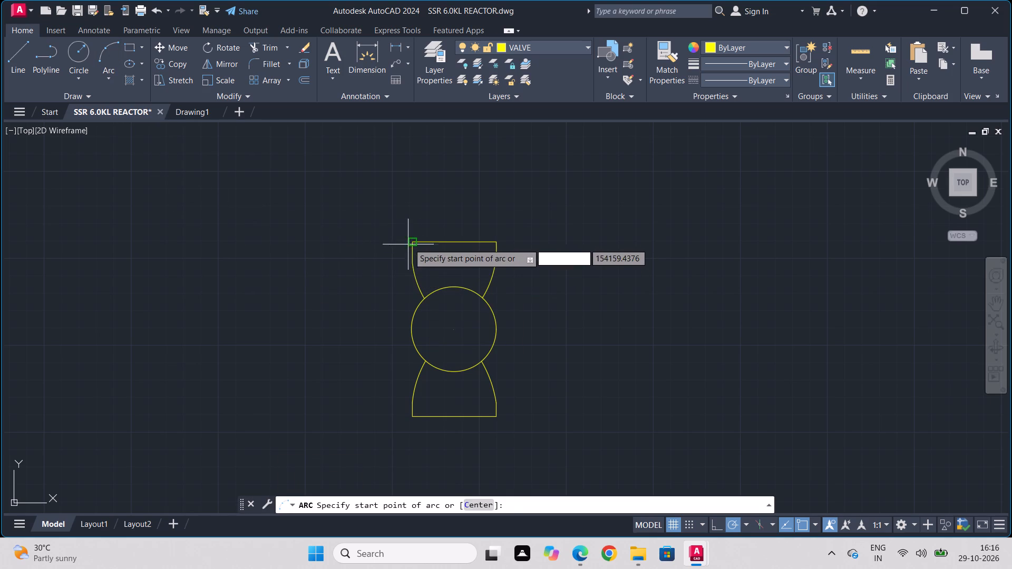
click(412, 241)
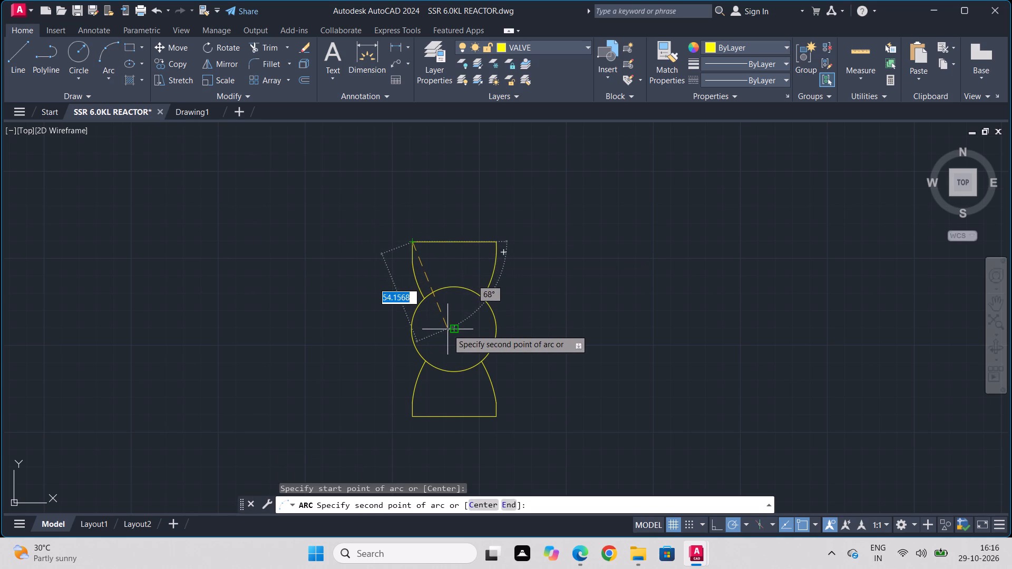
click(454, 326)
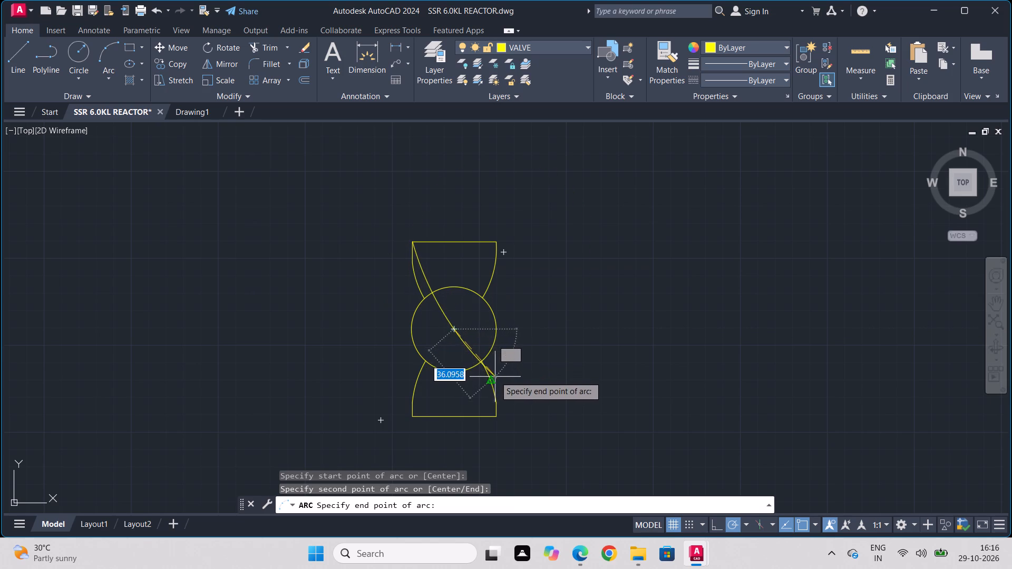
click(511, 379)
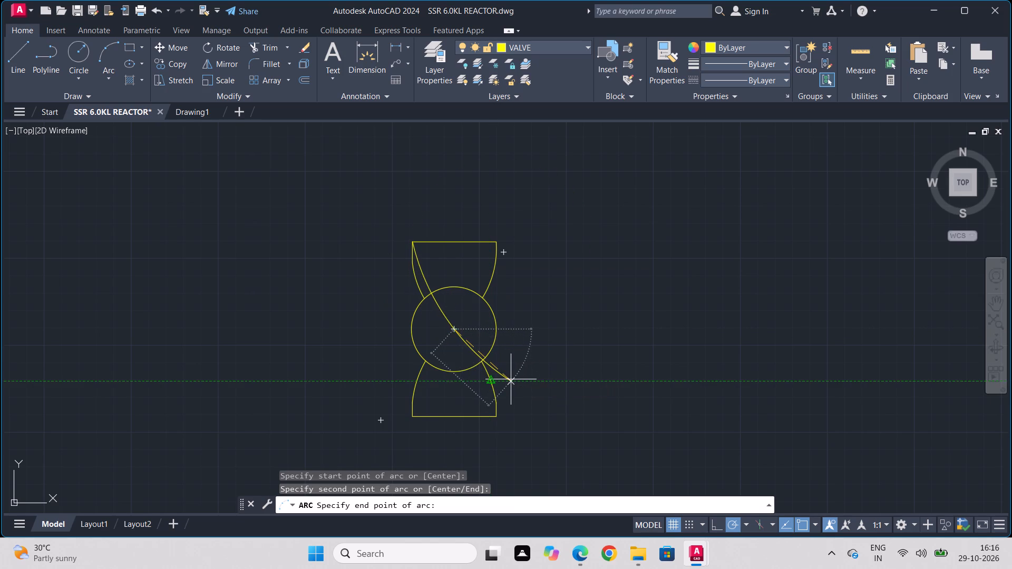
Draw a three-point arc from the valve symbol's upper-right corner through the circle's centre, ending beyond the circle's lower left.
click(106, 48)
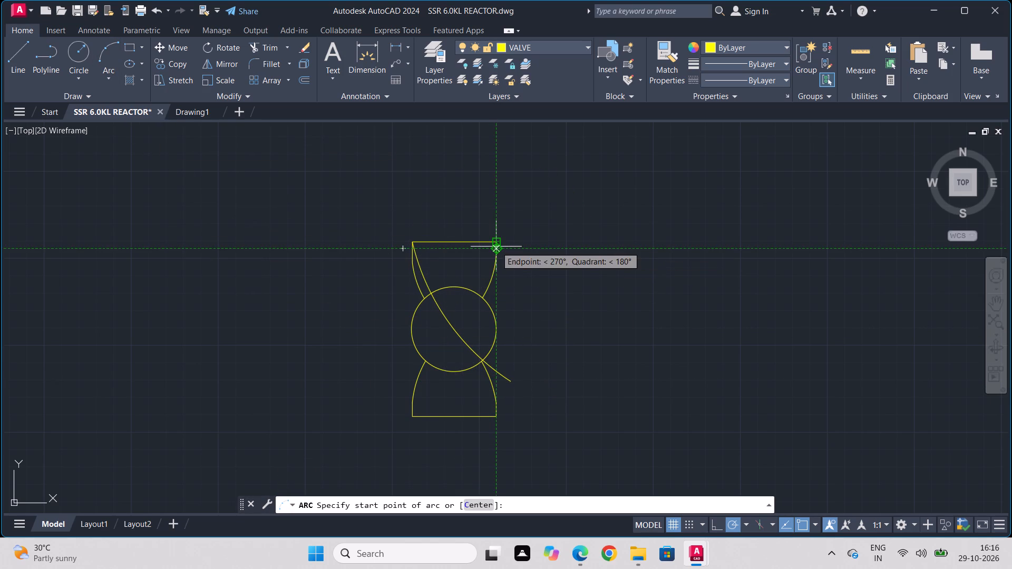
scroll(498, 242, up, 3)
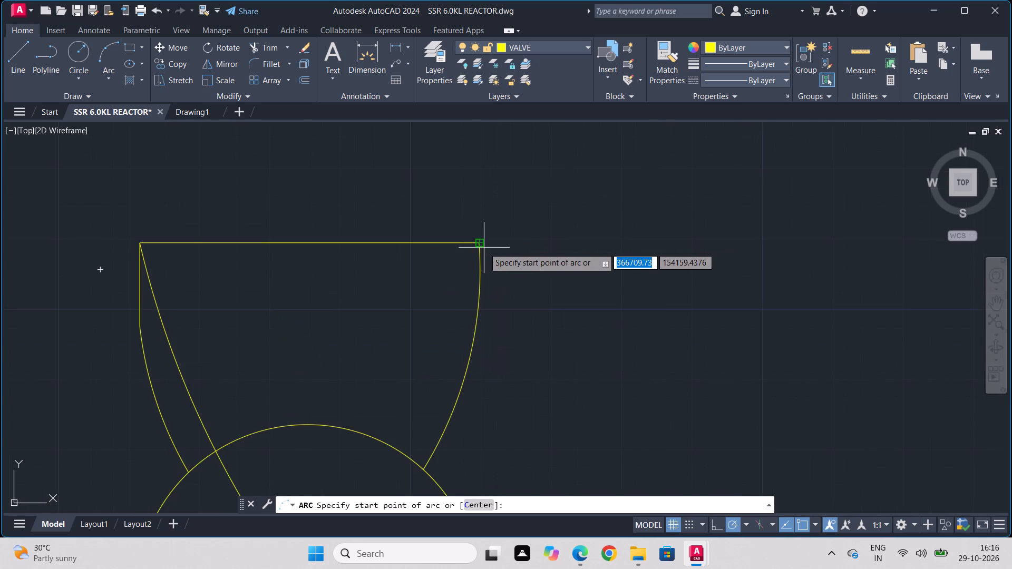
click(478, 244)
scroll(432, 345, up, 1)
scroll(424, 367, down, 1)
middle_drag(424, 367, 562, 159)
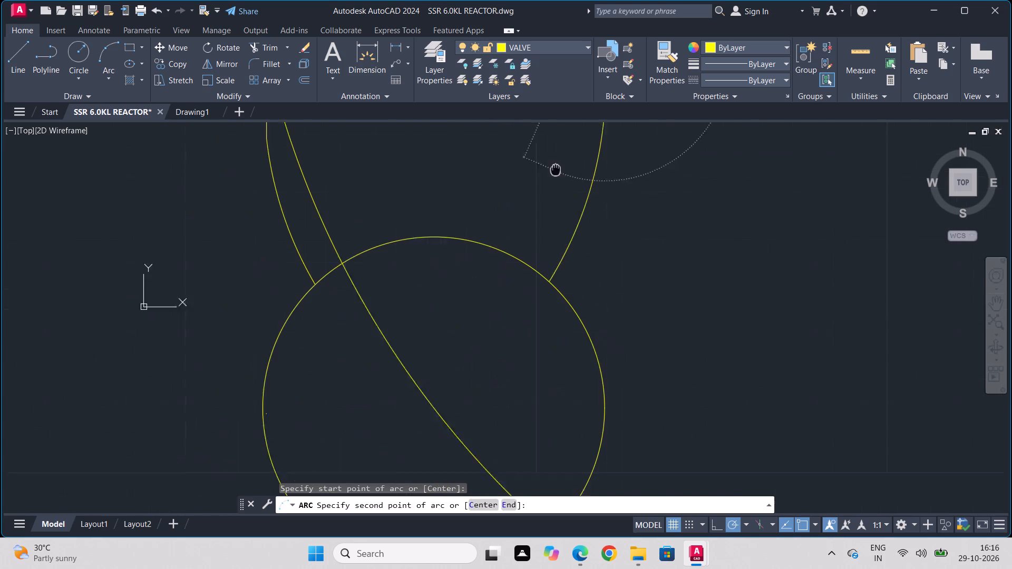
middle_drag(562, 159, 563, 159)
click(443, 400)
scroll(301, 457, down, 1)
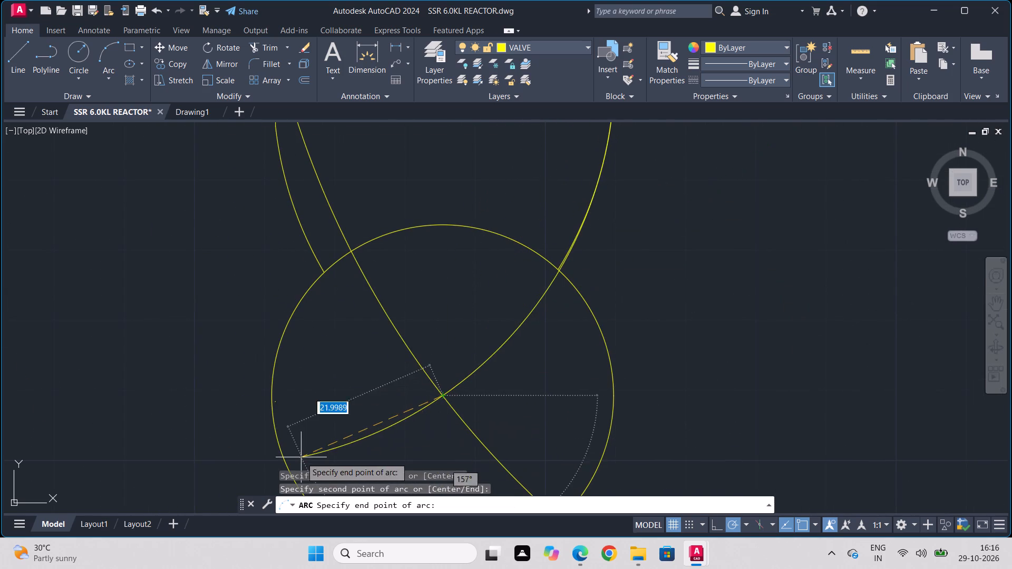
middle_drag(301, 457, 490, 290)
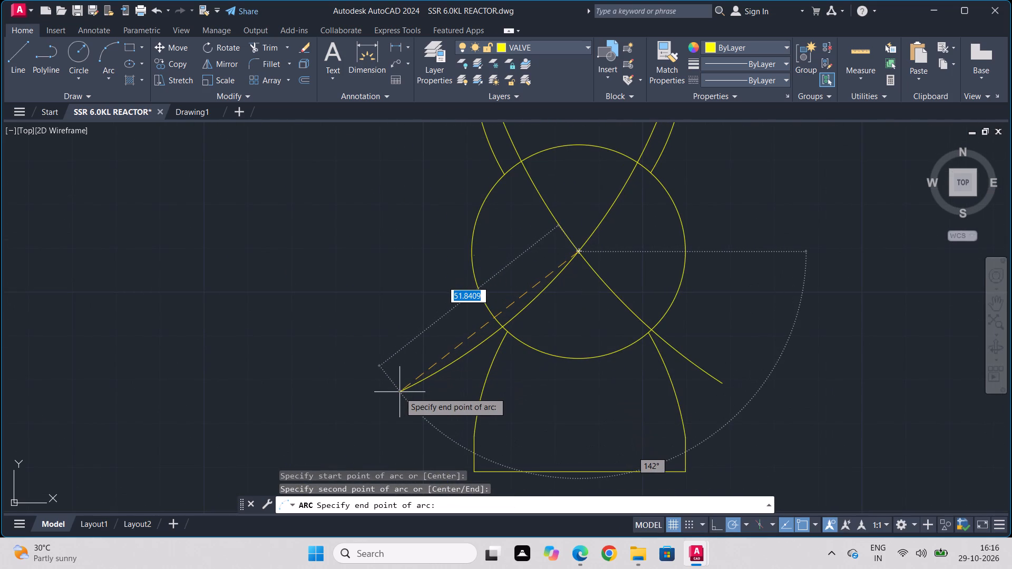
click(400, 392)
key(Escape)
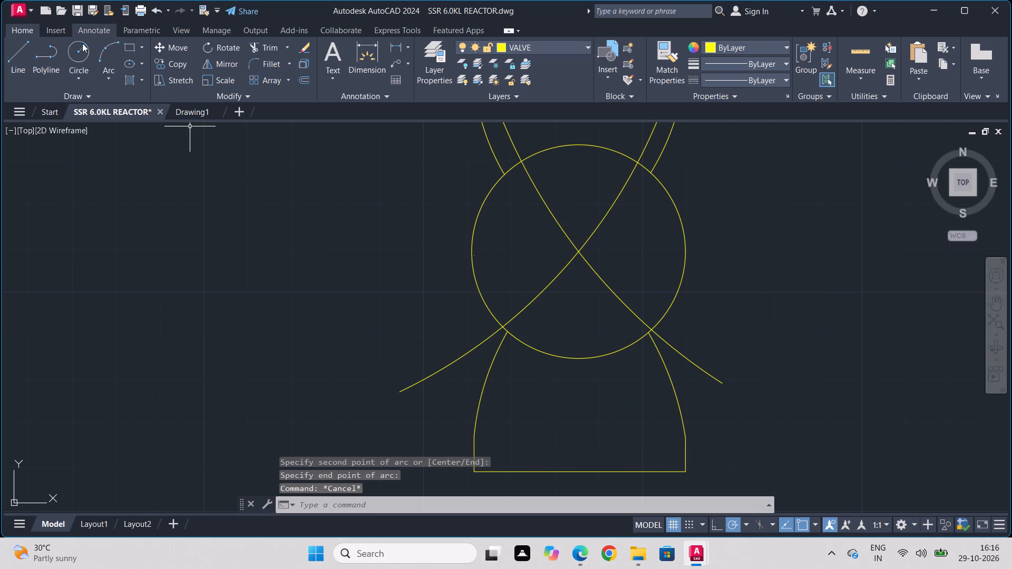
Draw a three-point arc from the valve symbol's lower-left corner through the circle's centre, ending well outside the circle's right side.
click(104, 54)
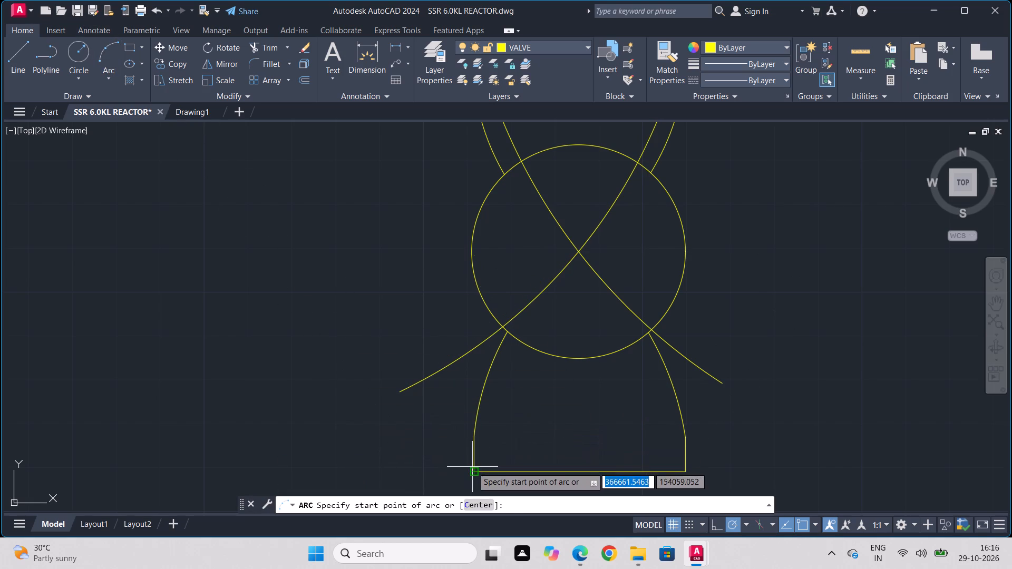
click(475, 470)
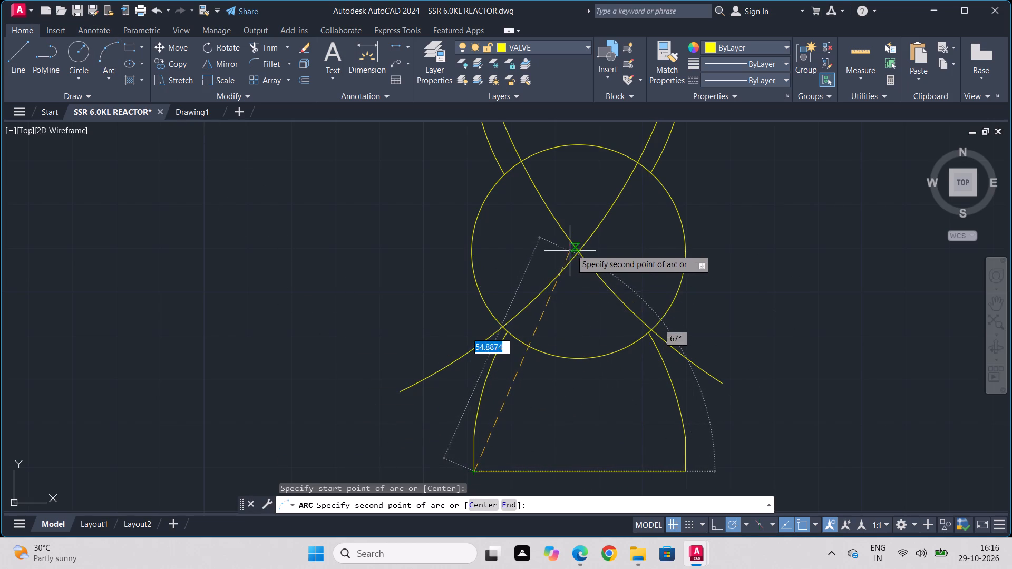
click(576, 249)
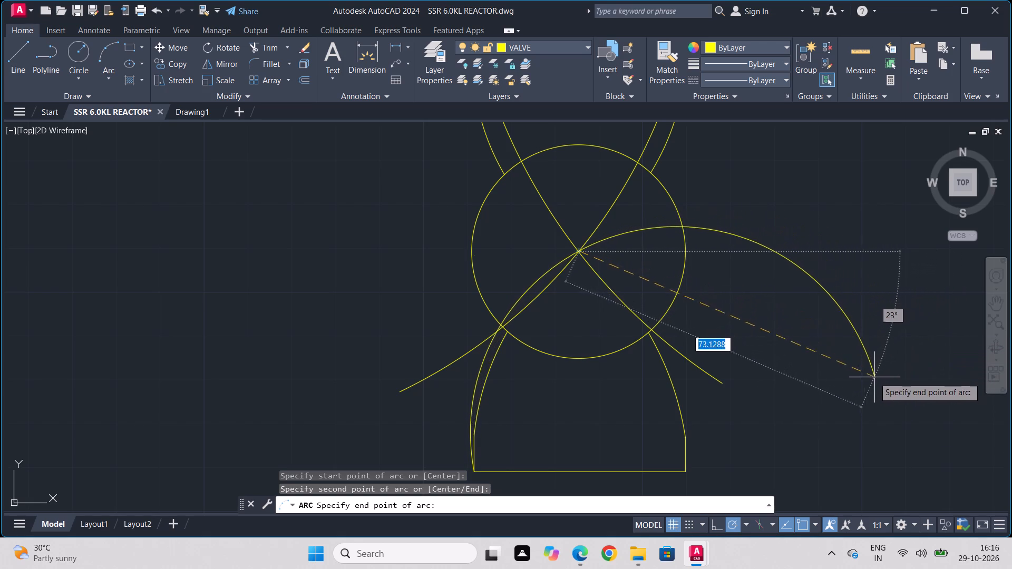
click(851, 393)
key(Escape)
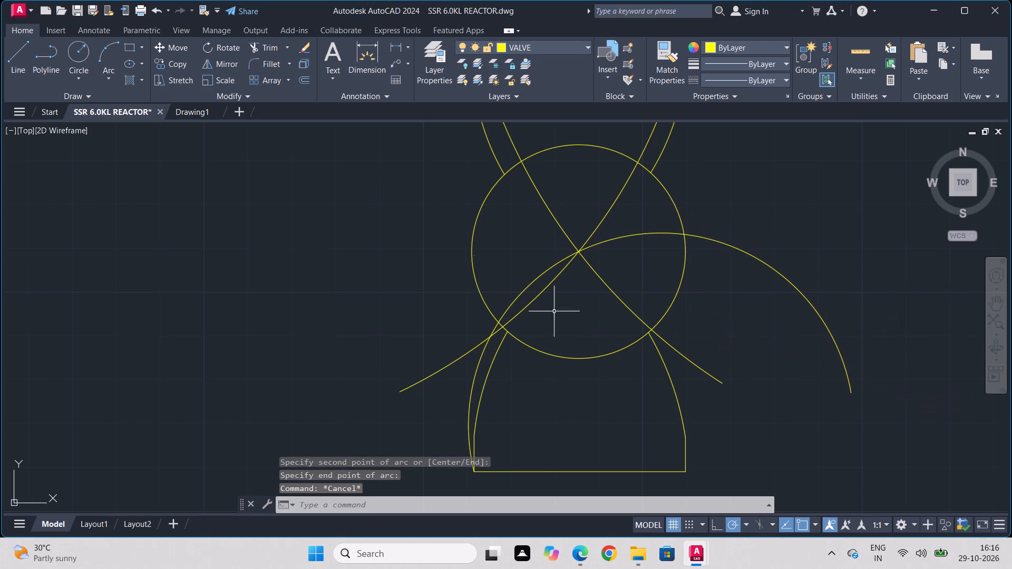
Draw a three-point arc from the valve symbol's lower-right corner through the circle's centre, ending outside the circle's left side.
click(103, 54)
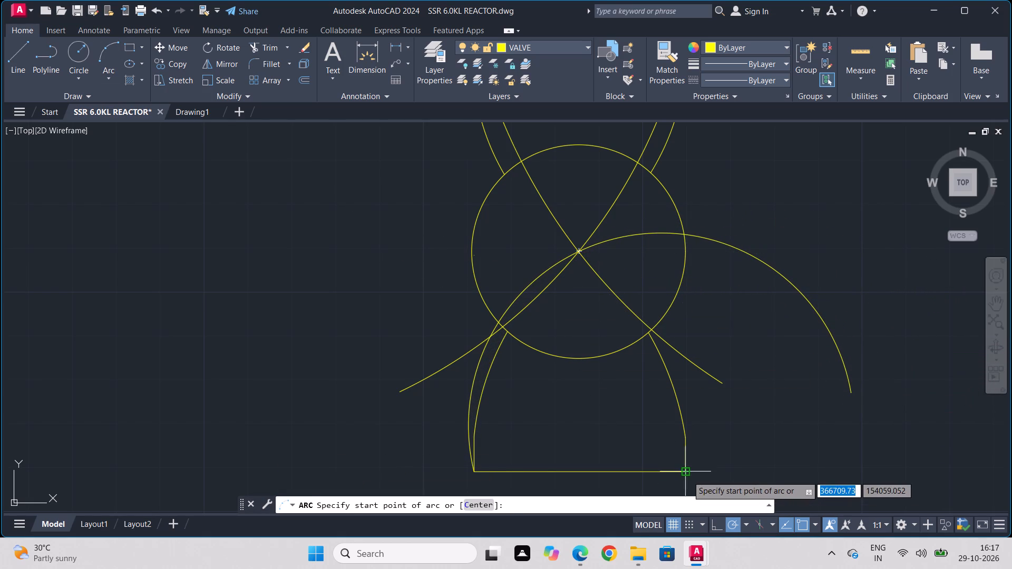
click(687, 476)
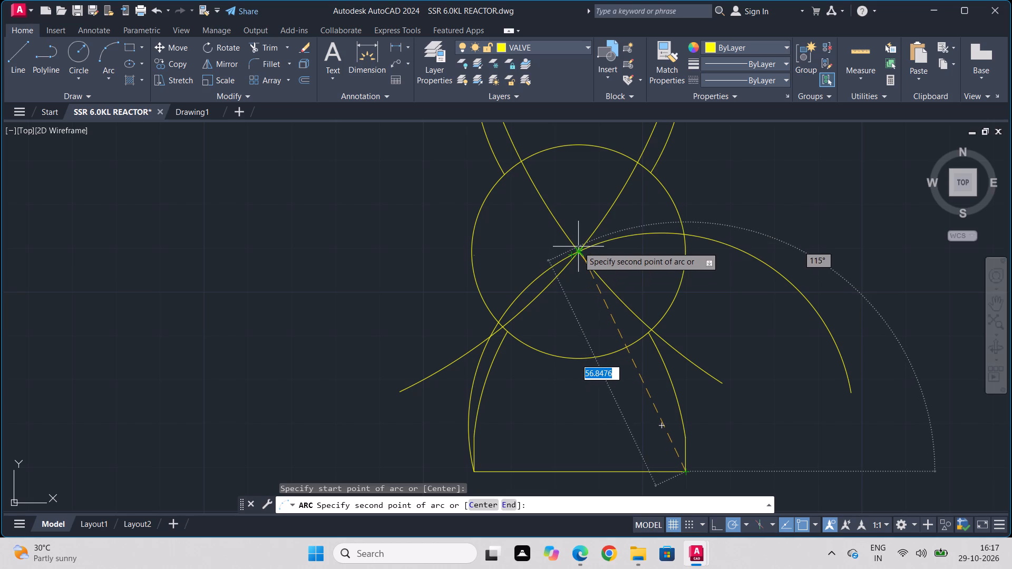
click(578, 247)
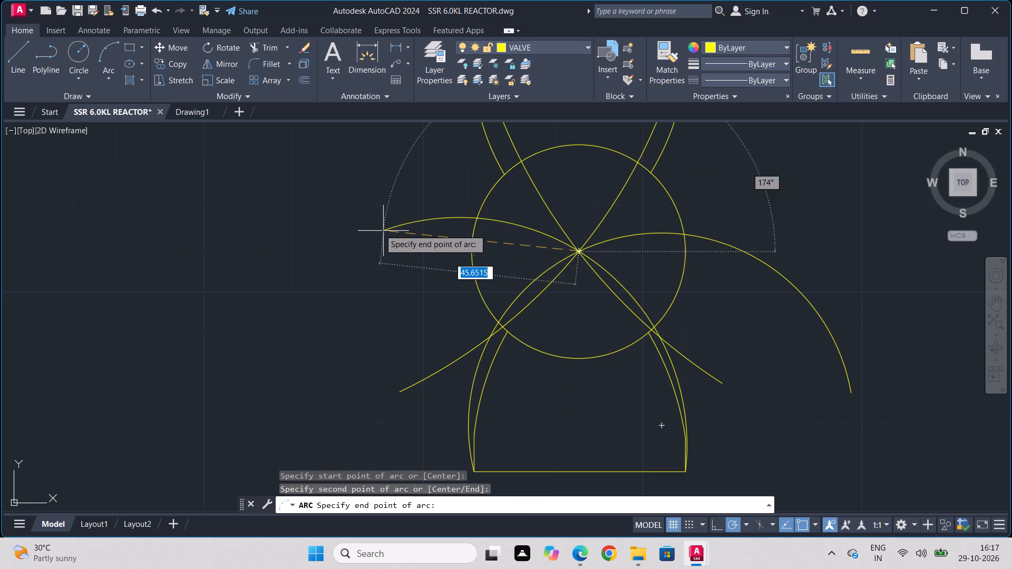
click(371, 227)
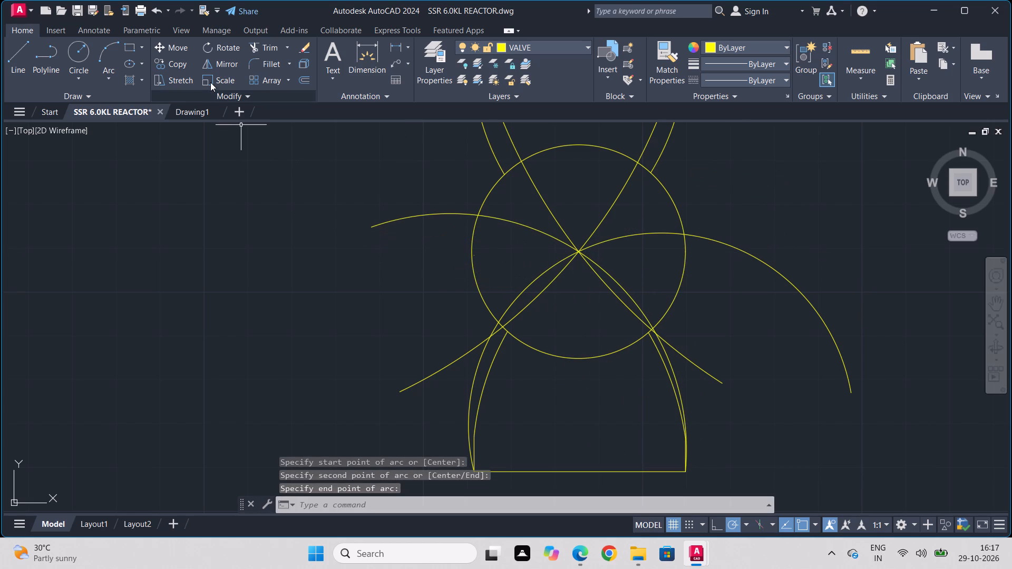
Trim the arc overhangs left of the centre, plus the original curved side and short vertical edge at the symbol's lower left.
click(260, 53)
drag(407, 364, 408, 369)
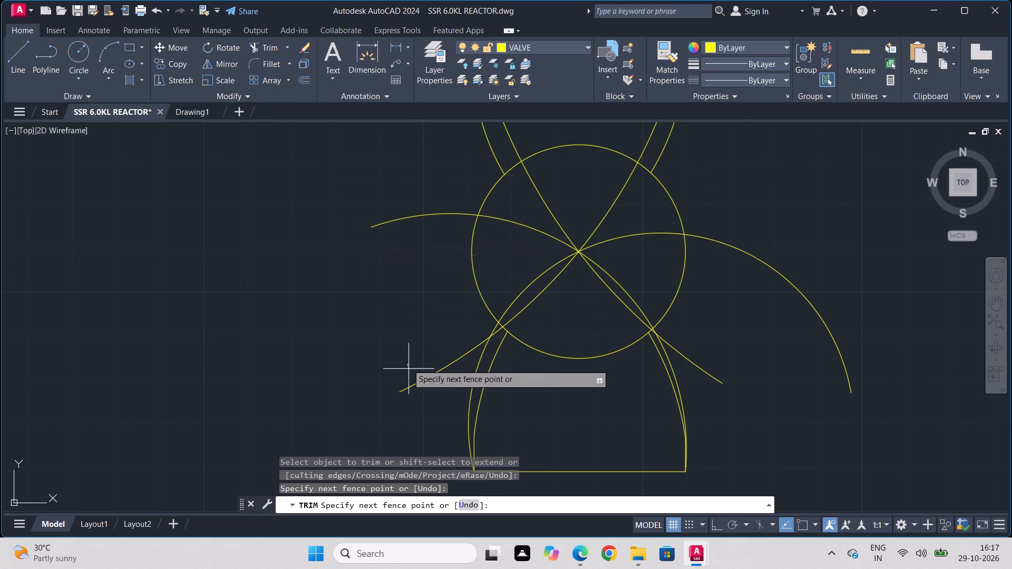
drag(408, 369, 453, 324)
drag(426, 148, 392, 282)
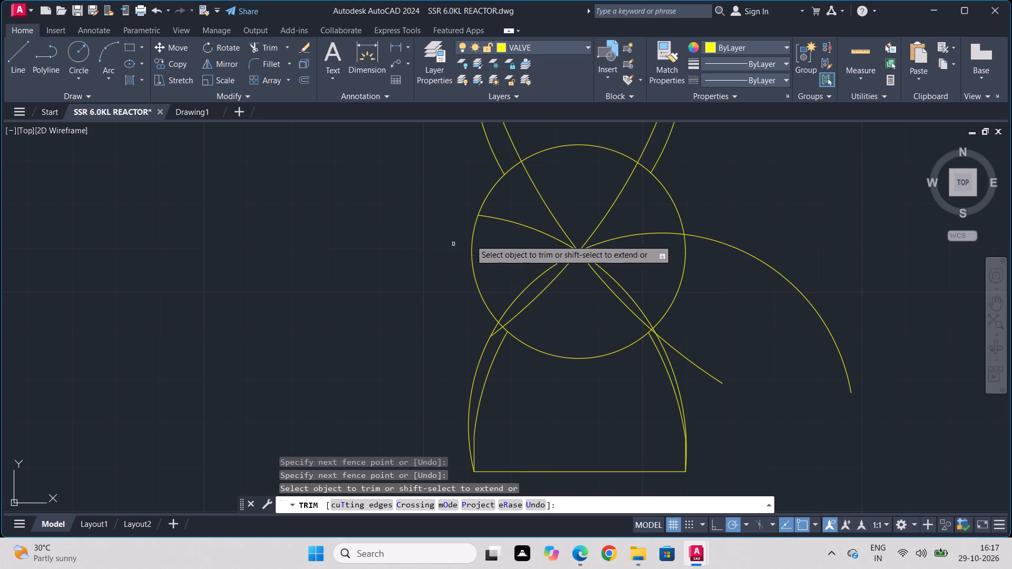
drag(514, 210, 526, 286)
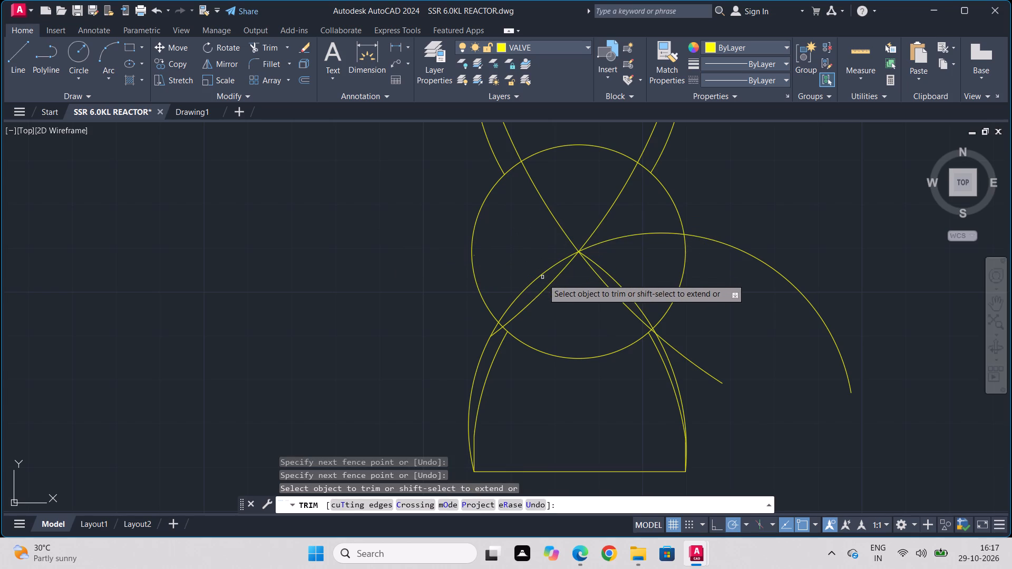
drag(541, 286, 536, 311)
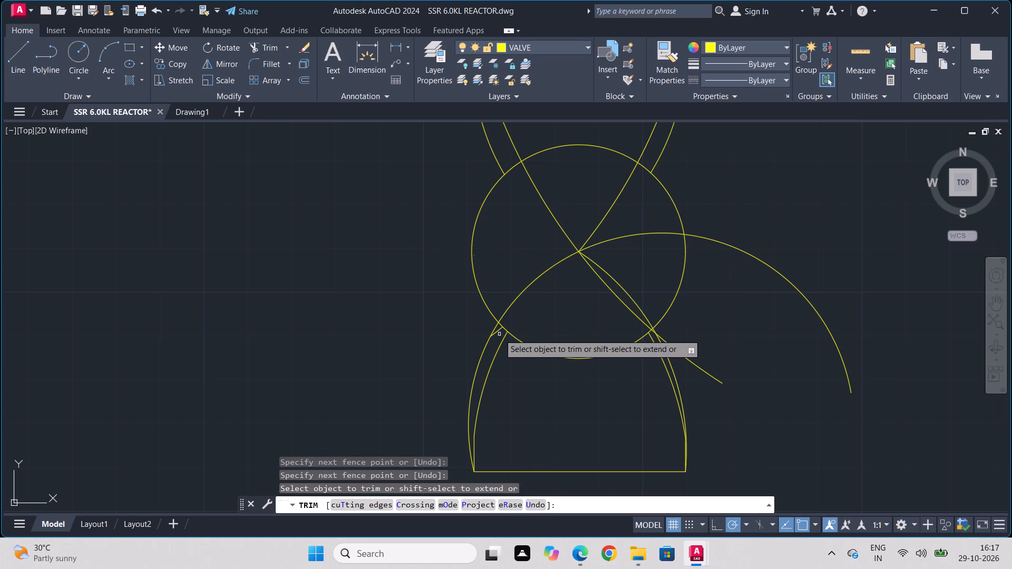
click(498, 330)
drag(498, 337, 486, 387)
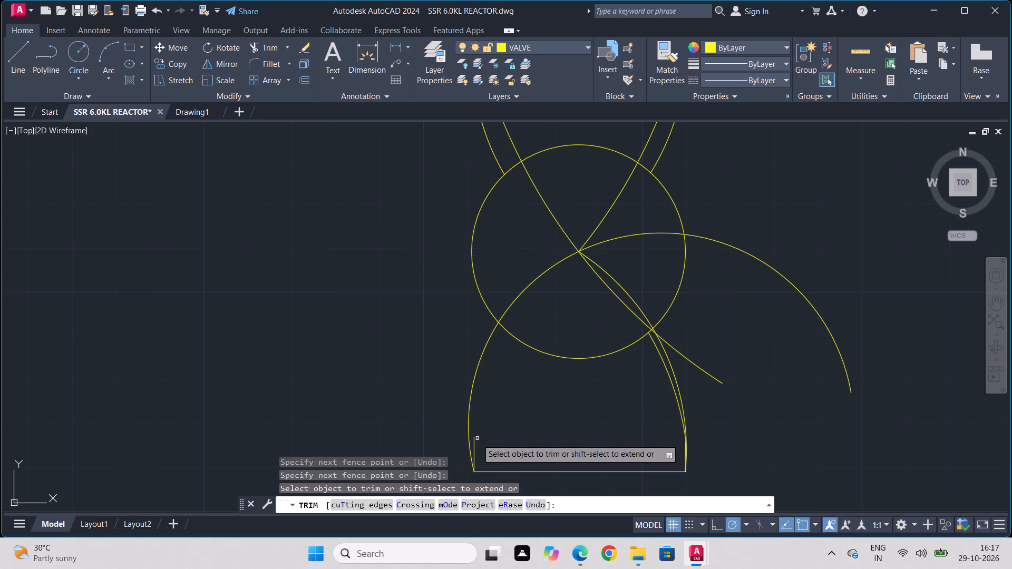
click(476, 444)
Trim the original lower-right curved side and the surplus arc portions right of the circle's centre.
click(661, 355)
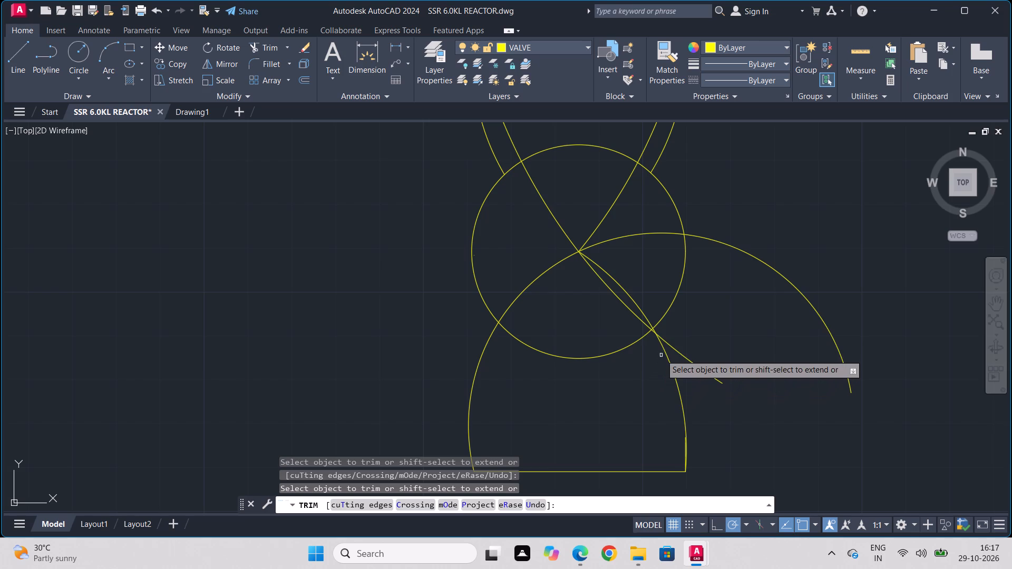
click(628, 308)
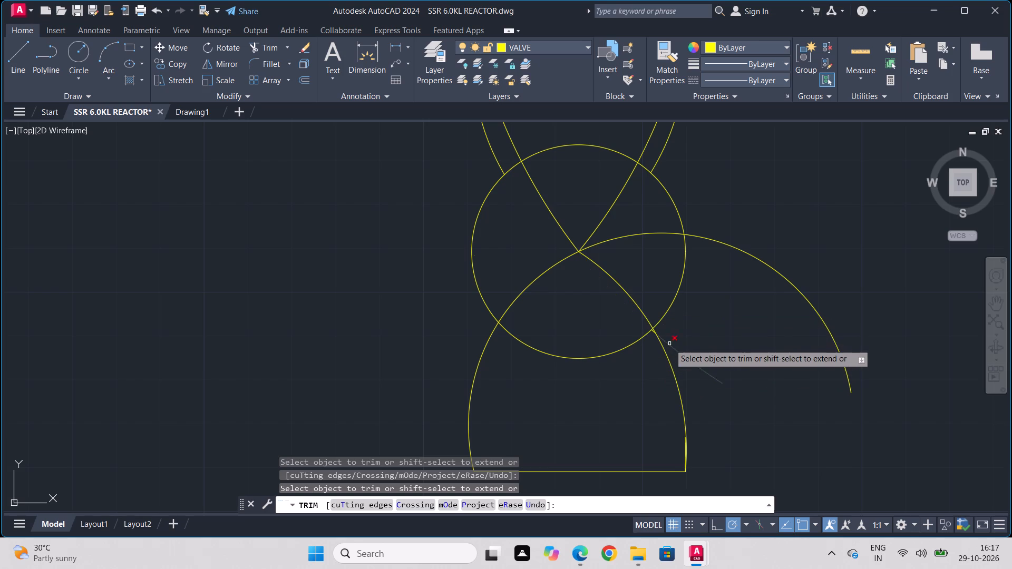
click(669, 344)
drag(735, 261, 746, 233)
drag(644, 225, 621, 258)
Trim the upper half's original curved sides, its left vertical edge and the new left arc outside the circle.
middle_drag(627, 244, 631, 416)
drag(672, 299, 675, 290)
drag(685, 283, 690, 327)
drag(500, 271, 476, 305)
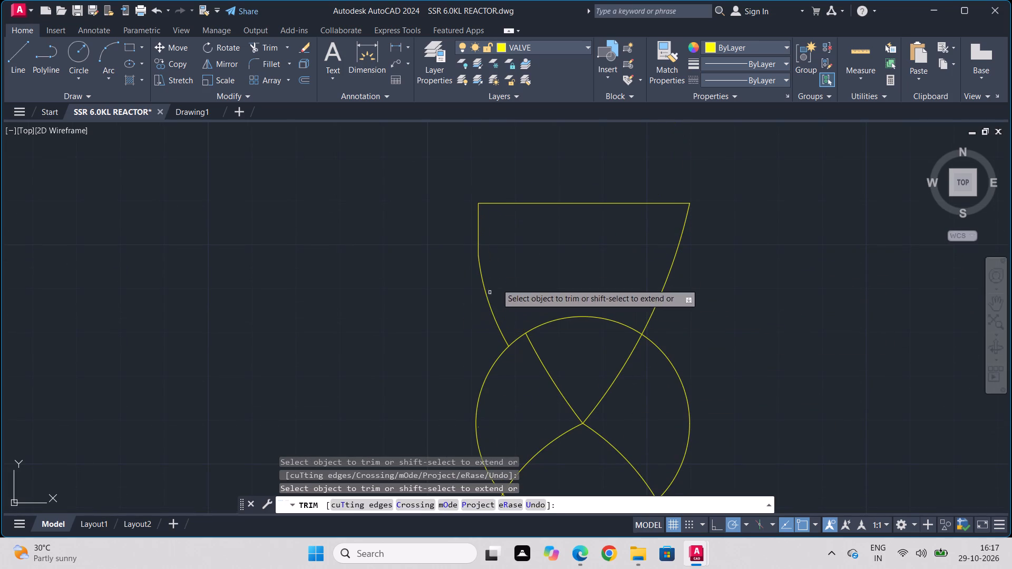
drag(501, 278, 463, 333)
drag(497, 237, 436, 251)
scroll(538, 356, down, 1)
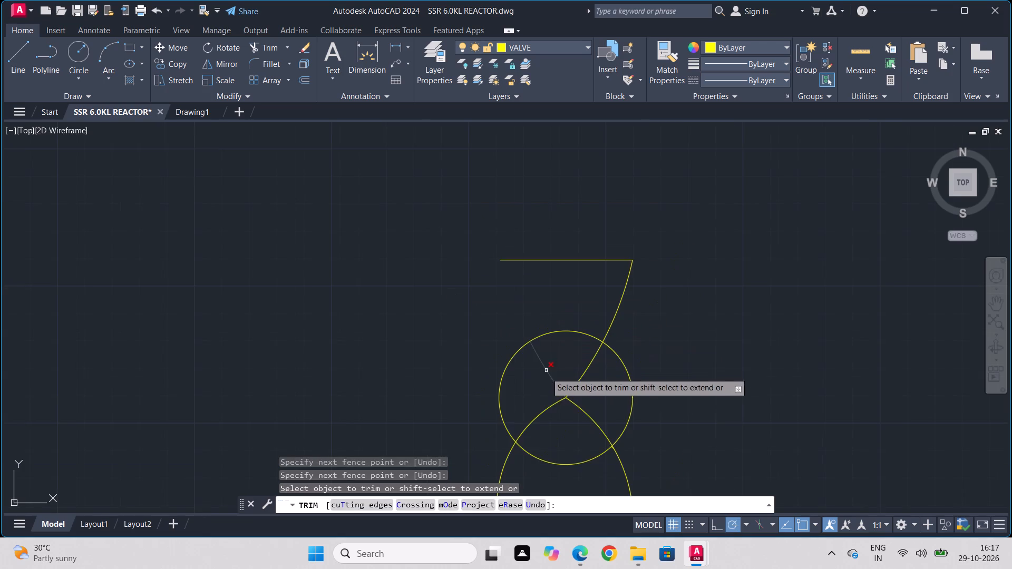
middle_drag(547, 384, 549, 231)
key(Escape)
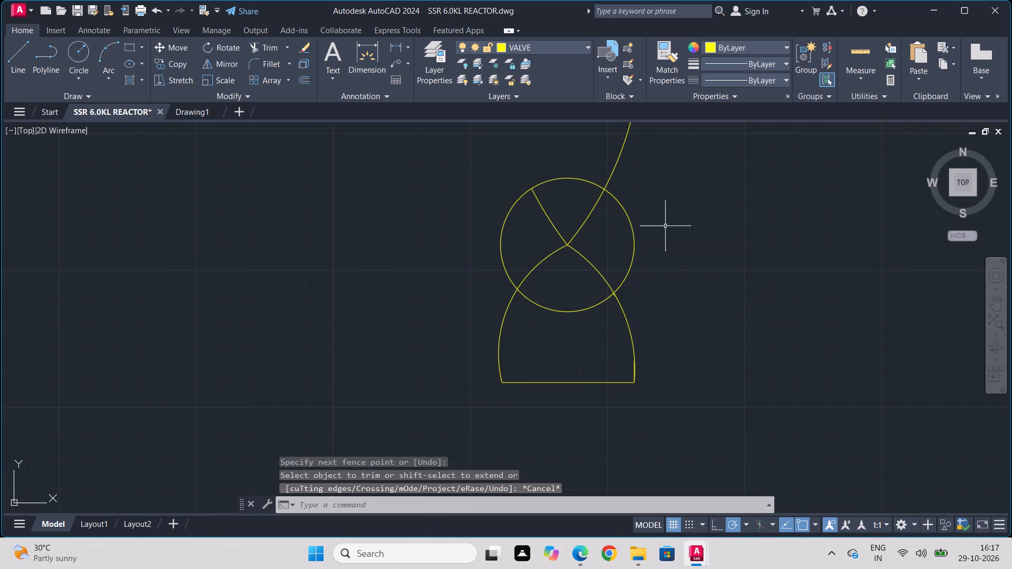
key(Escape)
Erase the entire valve symbol, including the circle, arcs and straight edges.
scroll(683, 197, down, 2)
middle_drag(674, 208, 664, 286)
drag(695, 183, 566, 367)
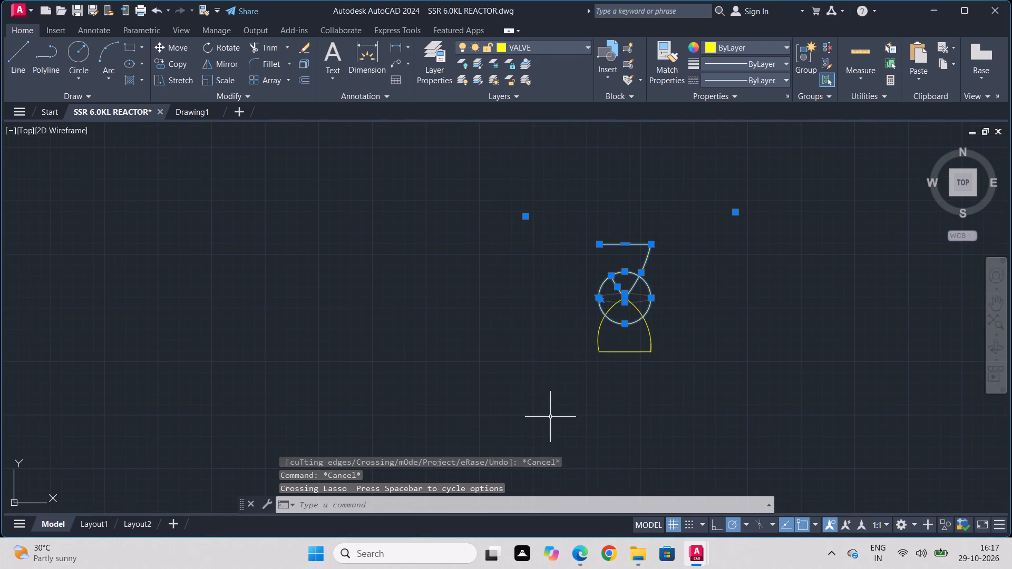
click(550, 417)
click(709, 255)
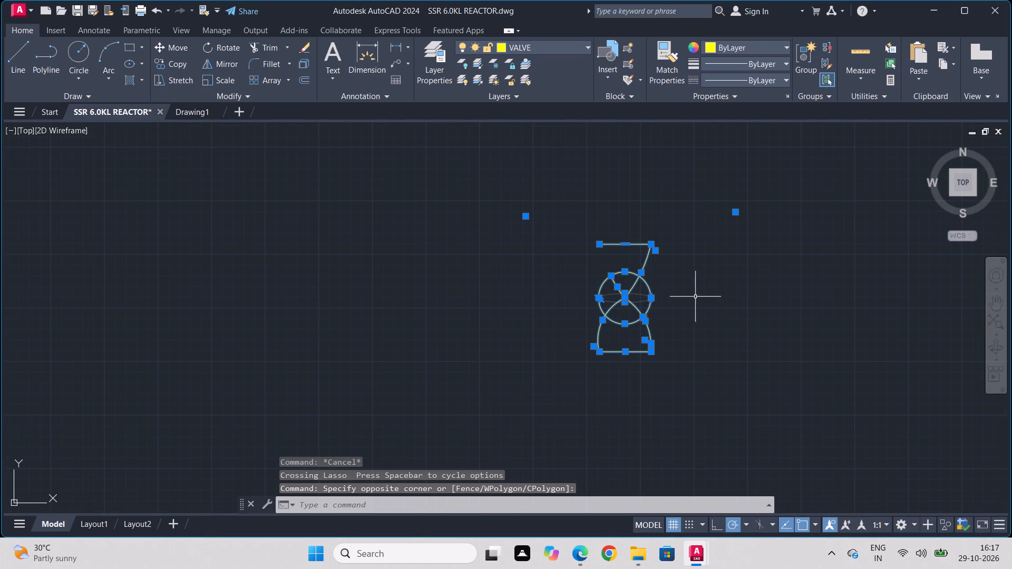
key(Delete)
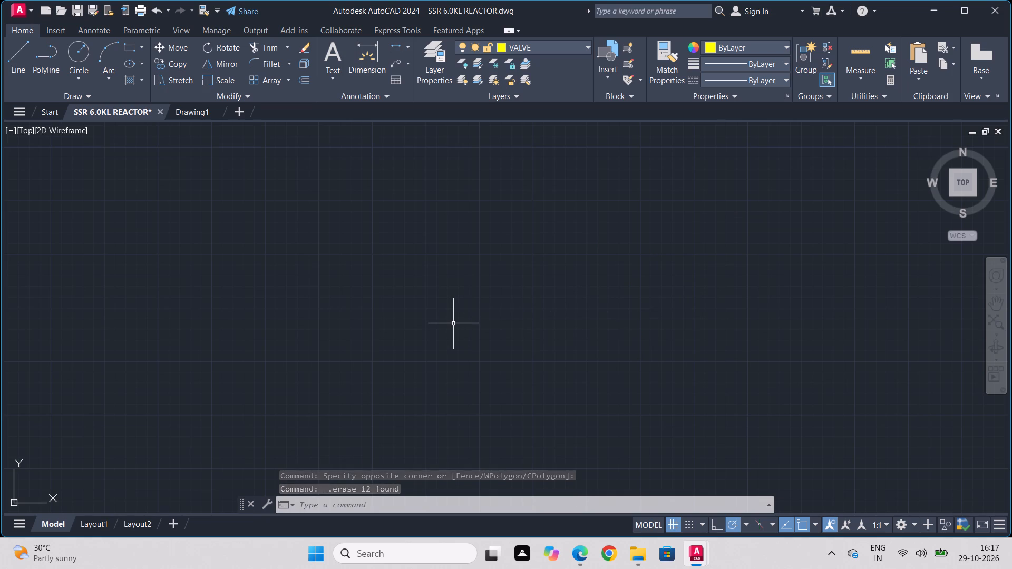
Open the drawing P&ID MSGL0.8KL REACTOR2 EXTRACT from the Documents folder.
click(199, 114)
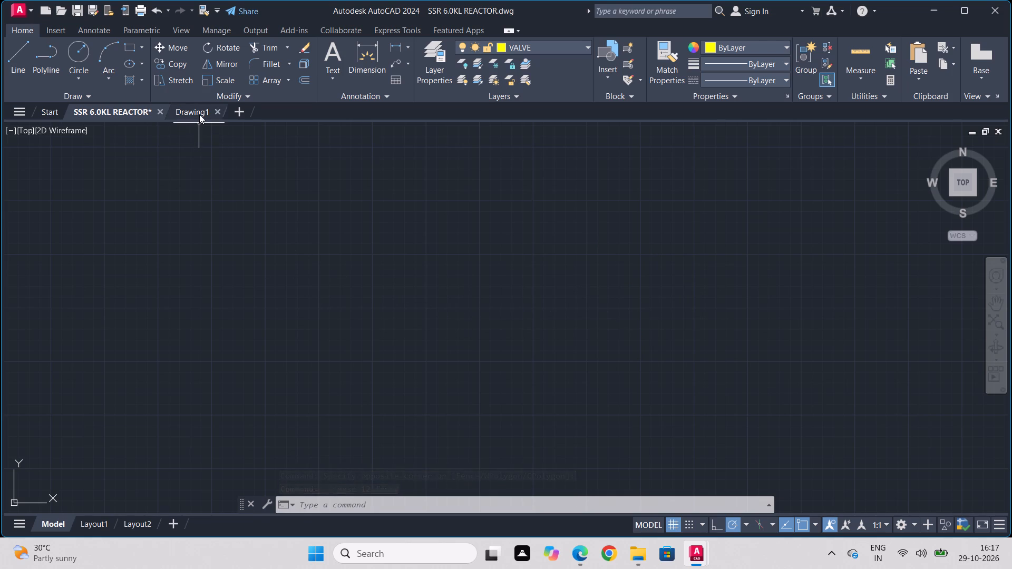
right_click(199, 114)
click(247, 147)
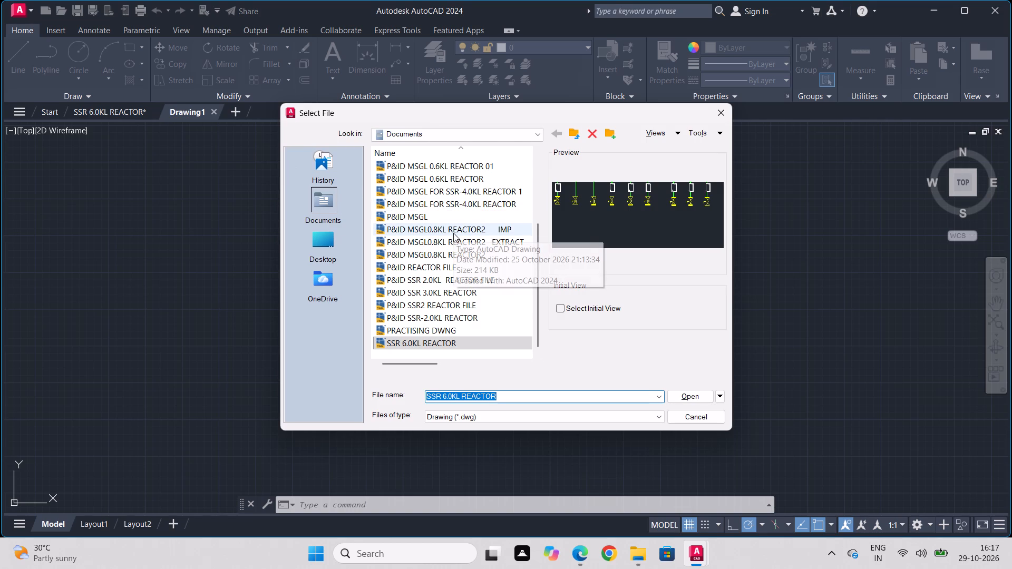
click(410, 243)
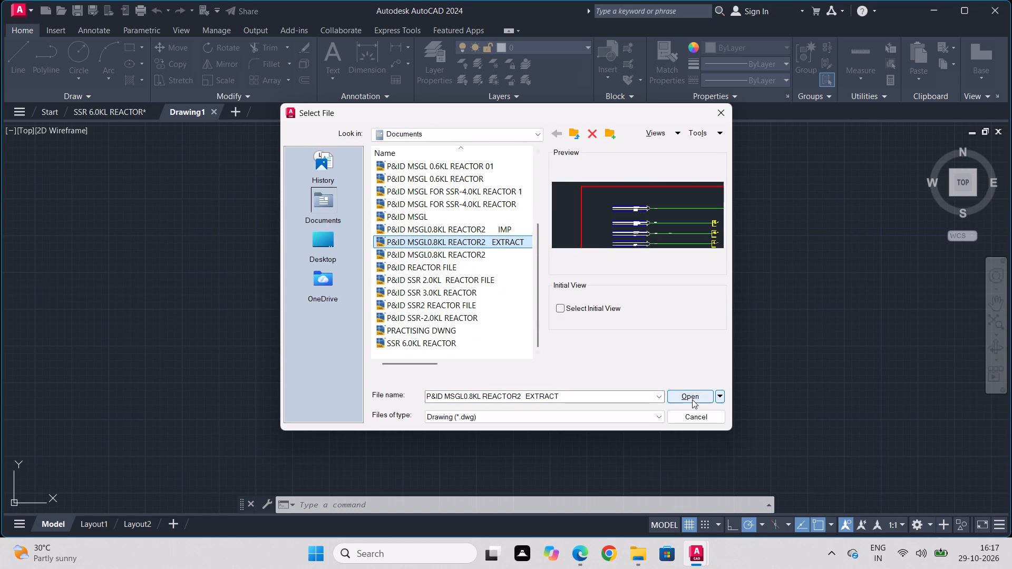
click(690, 395)
Examine the SG1/50 symbol and the neighbouring BVF valve symbols on the MS1/80 piping below the headers.
scroll(712, 395, down, 1)
middle_drag(712, 395, 689, 371)
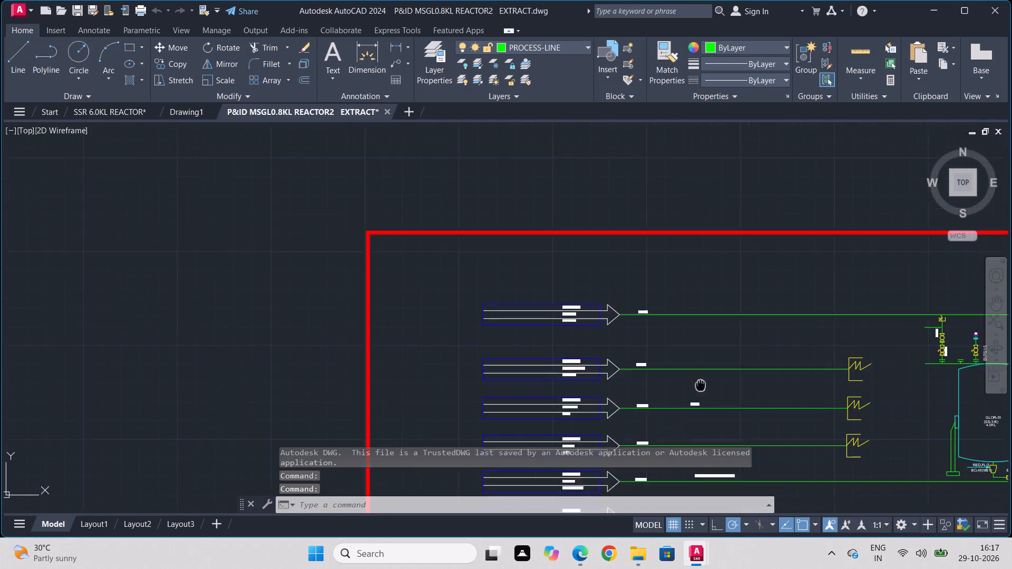
middle_drag(689, 371, 331, 213)
middle_drag(601, 390, 421, 153)
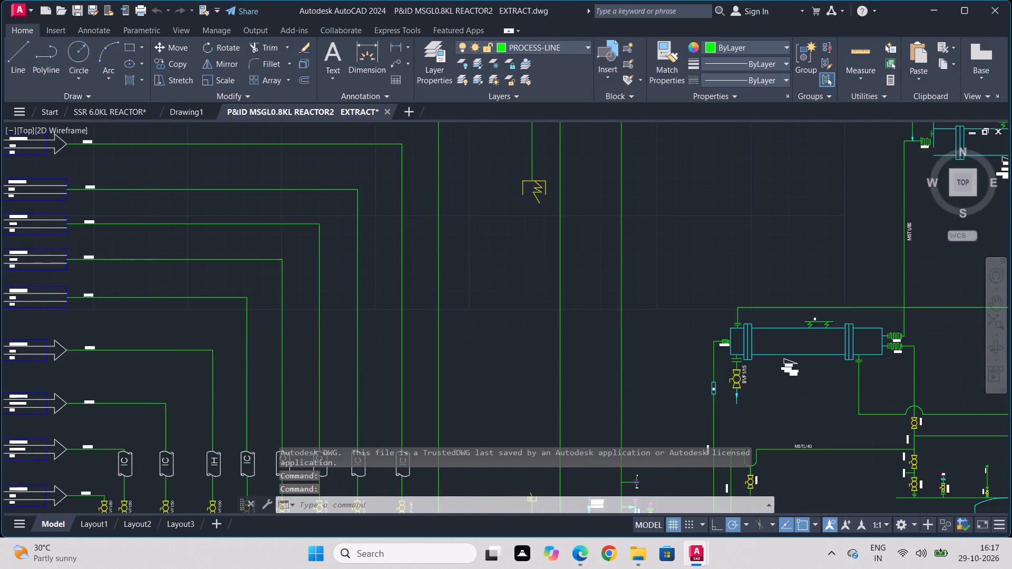
scroll(406, 232, down, 1)
middle_drag(386, 305, 507, 170)
scroll(471, 303, up, 2)
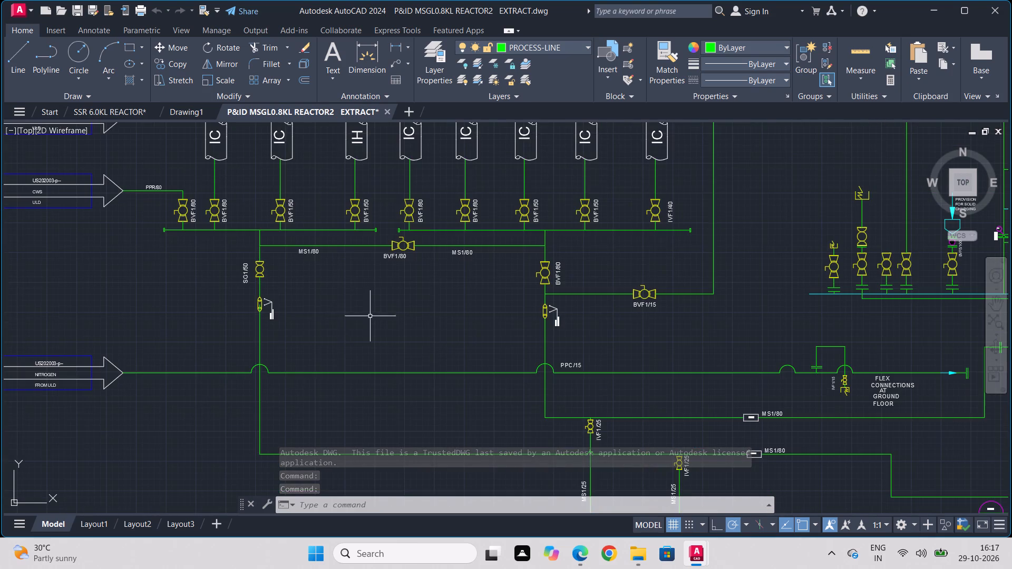
scroll(252, 278, up, 2)
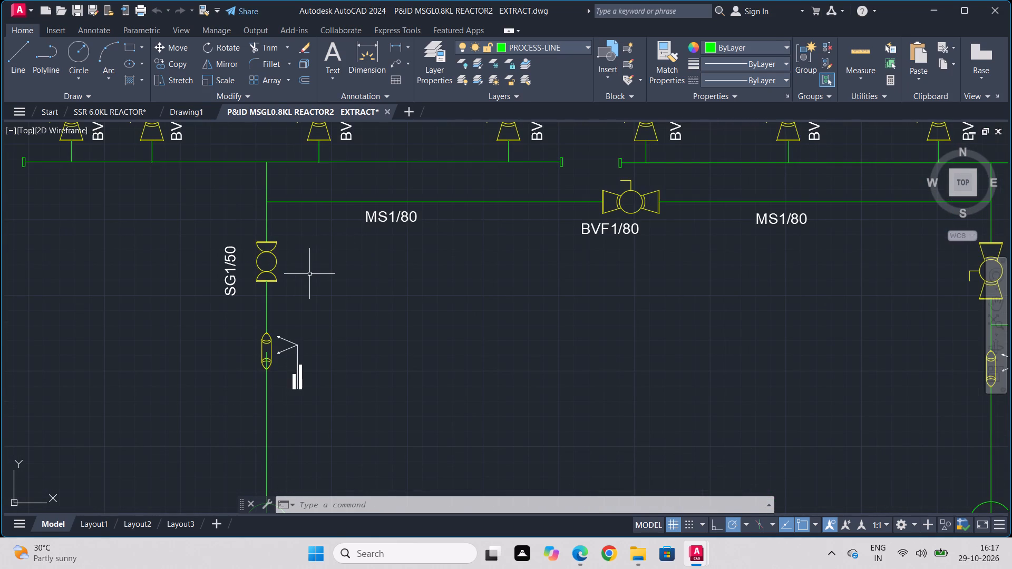
scroll(465, 360, down, 1)
scroll(320, 436, down, 1)
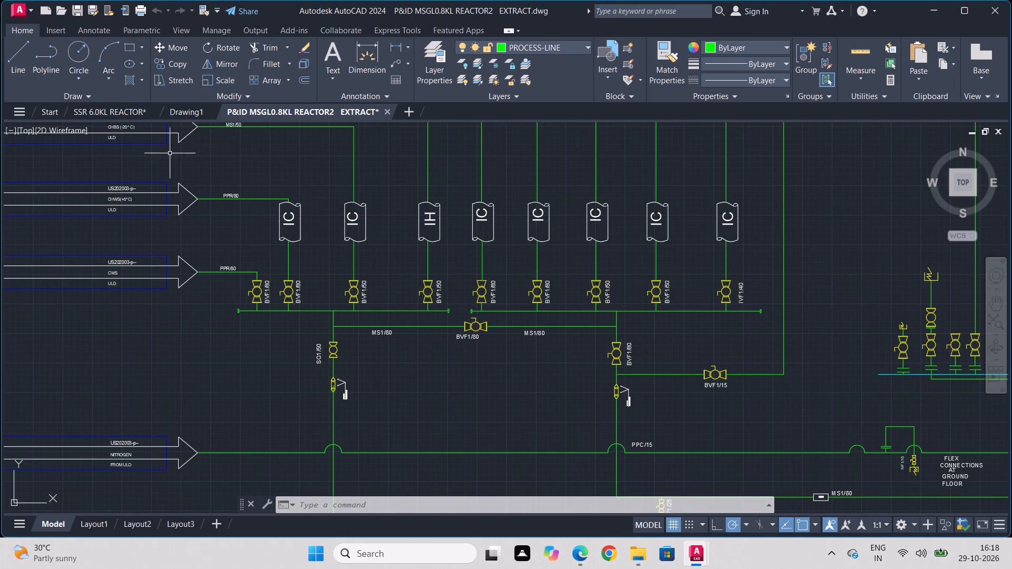
Return to the SSR 6.0KL REACTOR drawing and draw a tall, narrow rectangle in the empty area below the loose symbols.
click(103, 115)
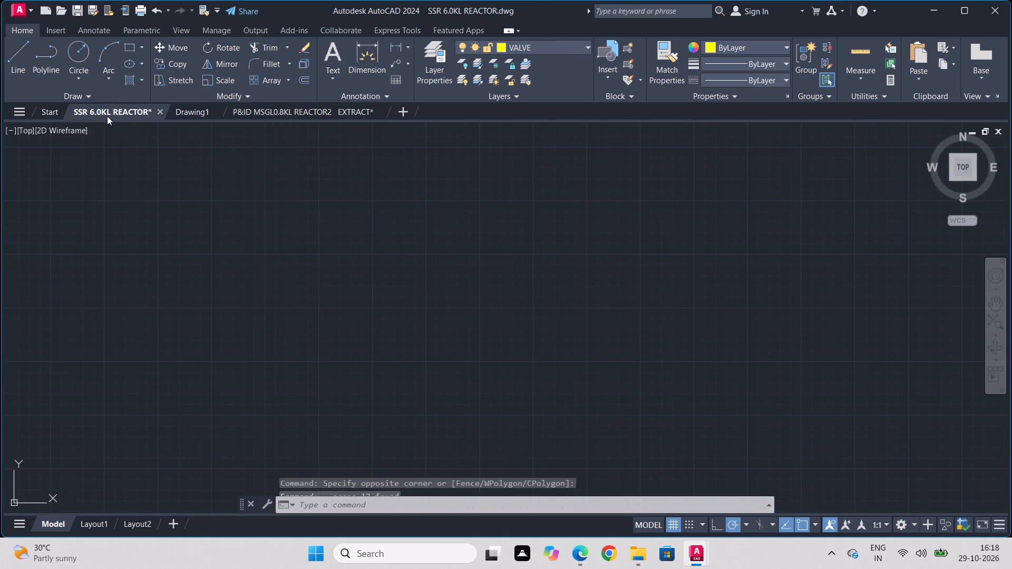
scroll(369, 274, down, 2)
scroll(615, 367, down, 2)
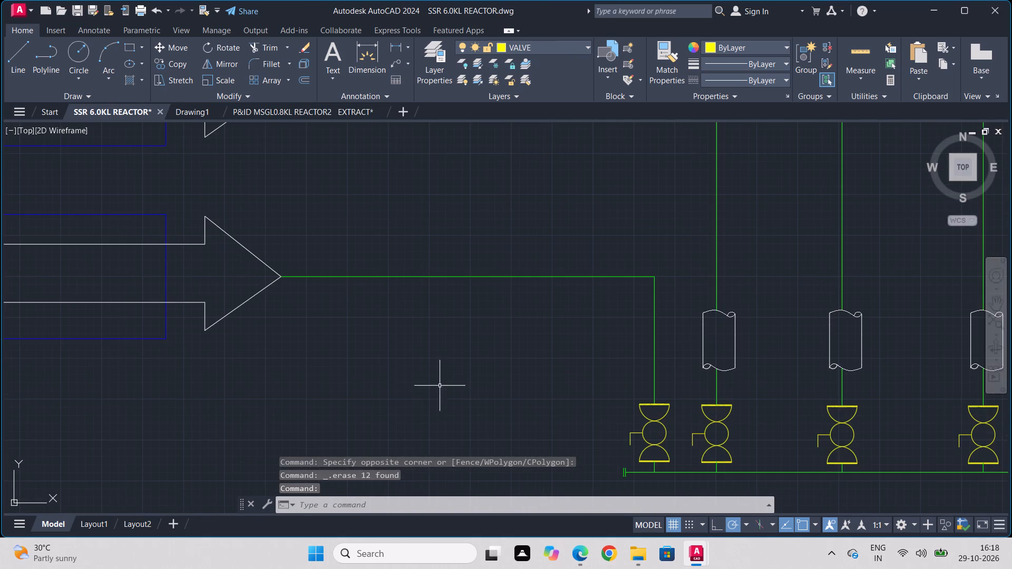
middle_drag(419, 386, 650, 312)
scroll(611, 321, down, 1)
scroll(344, 359, down, 2)
middle_drag(329, 360, 503, 379)
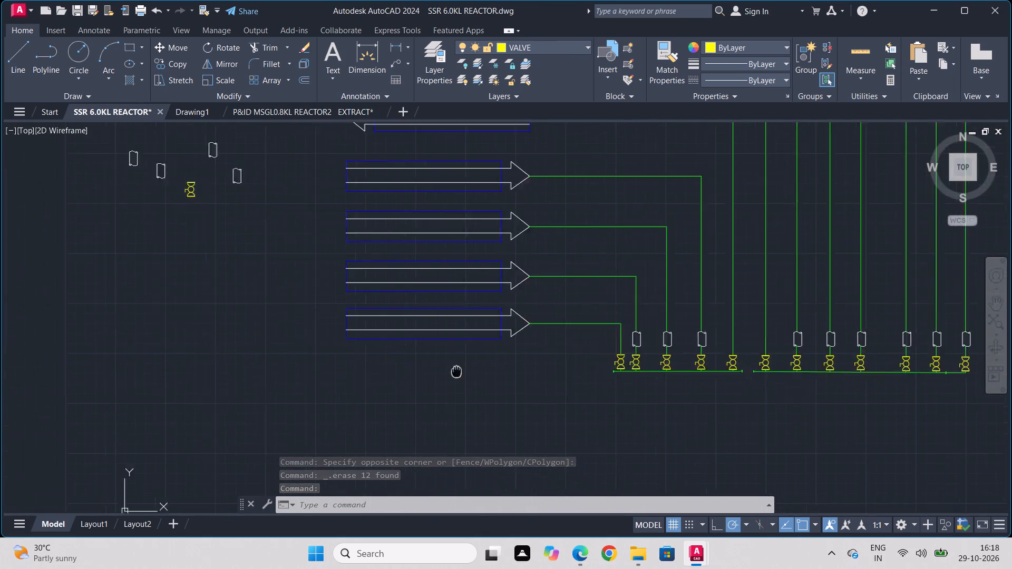
middle_drag(503, 379, 638, 389)
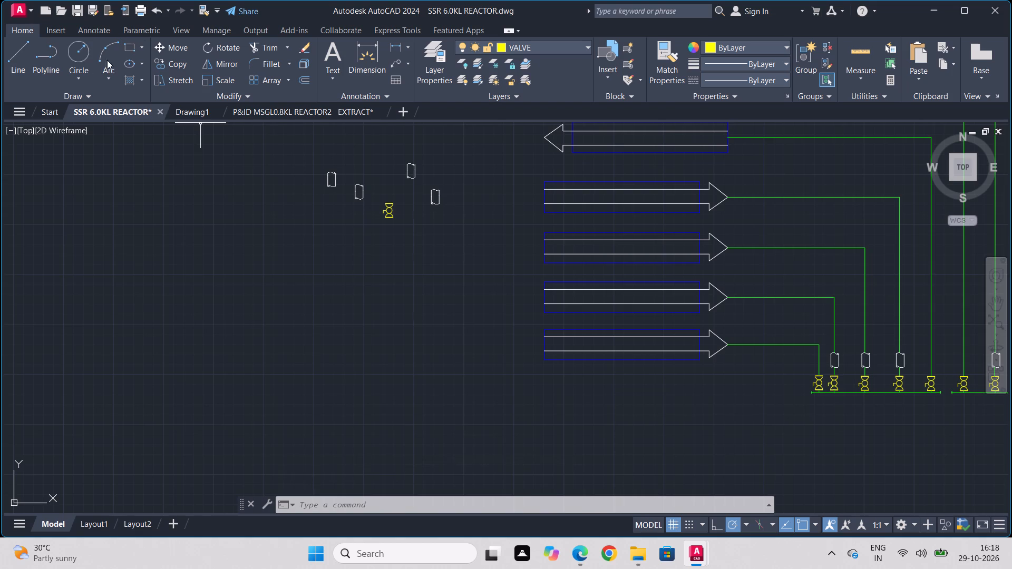
click(80, 62)
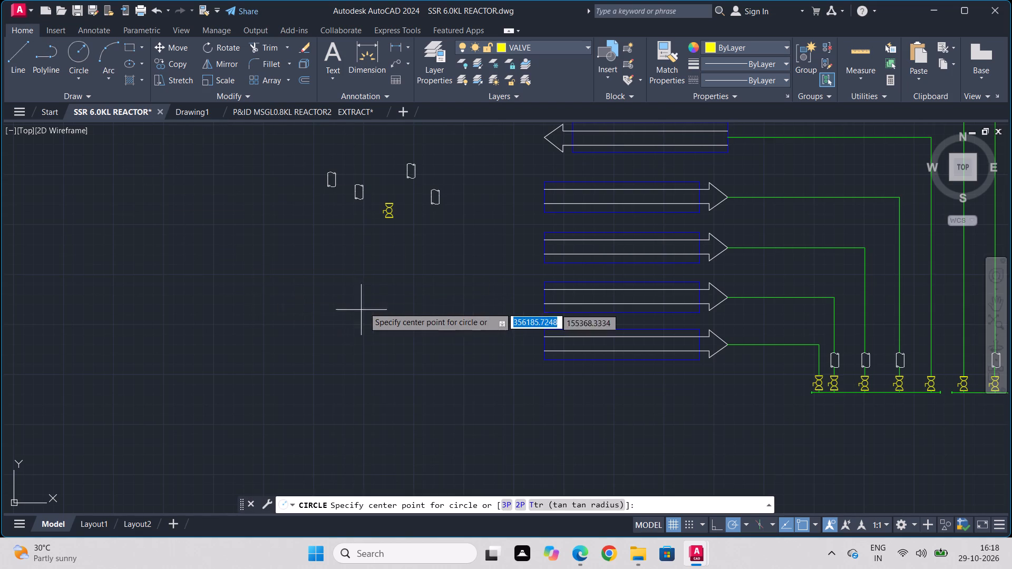
scroll(373, 290, up, 3)
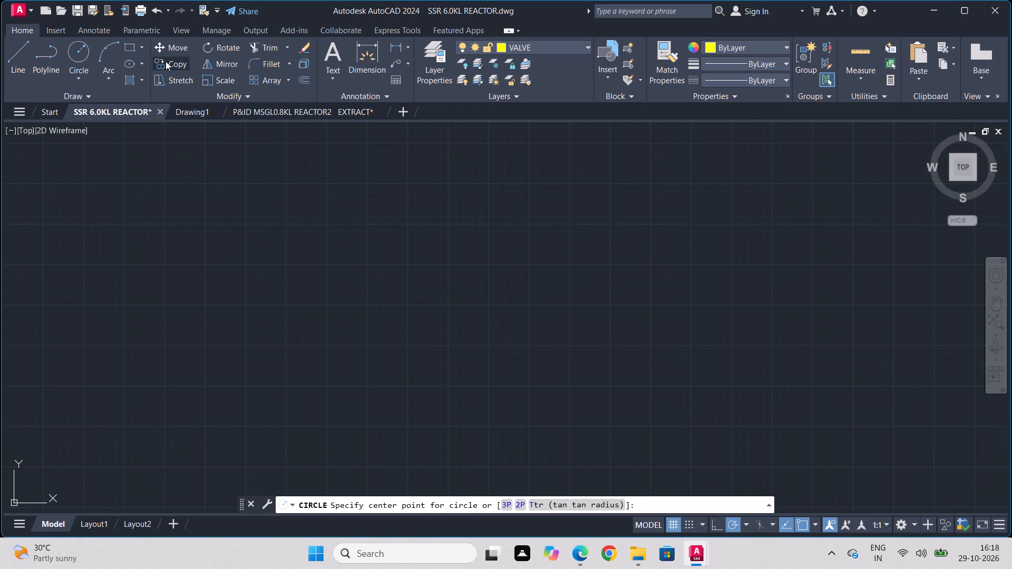
click(129, 46)
click(390, 184)
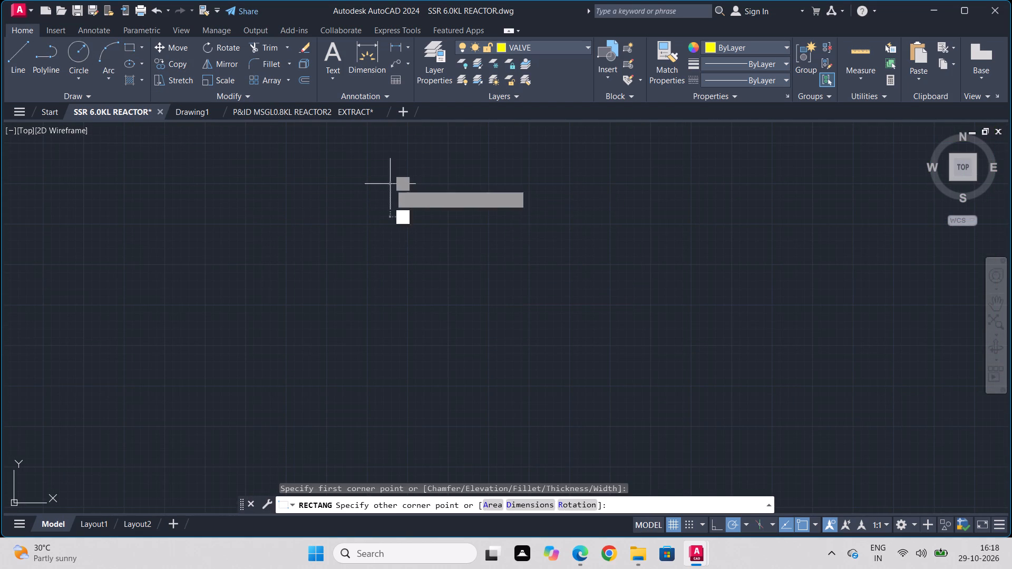
click(362, 250)
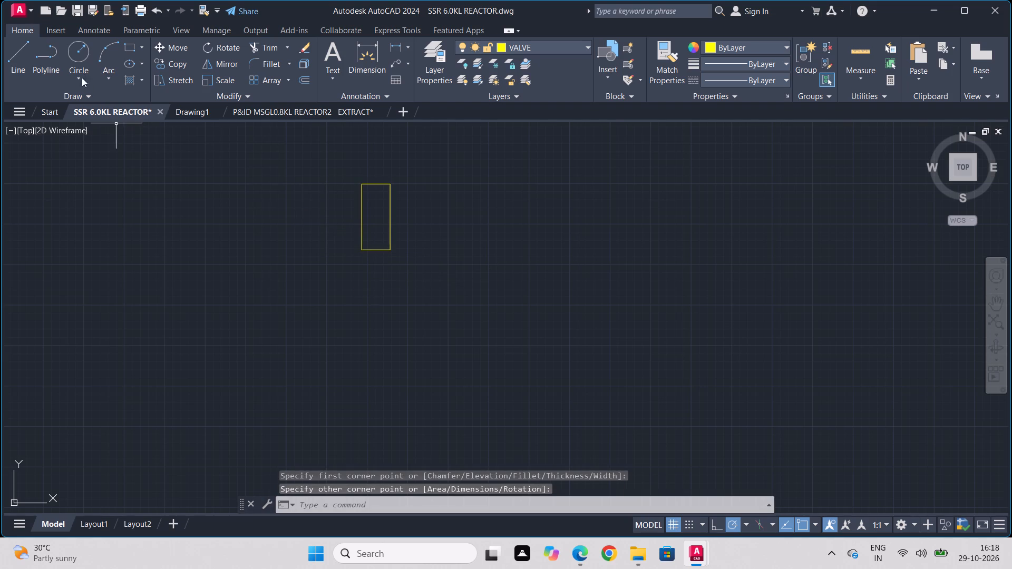
Draw a circle of about 87 radius centred in the rectangle, reaching the midpoint of its long side.
click(77, 64)
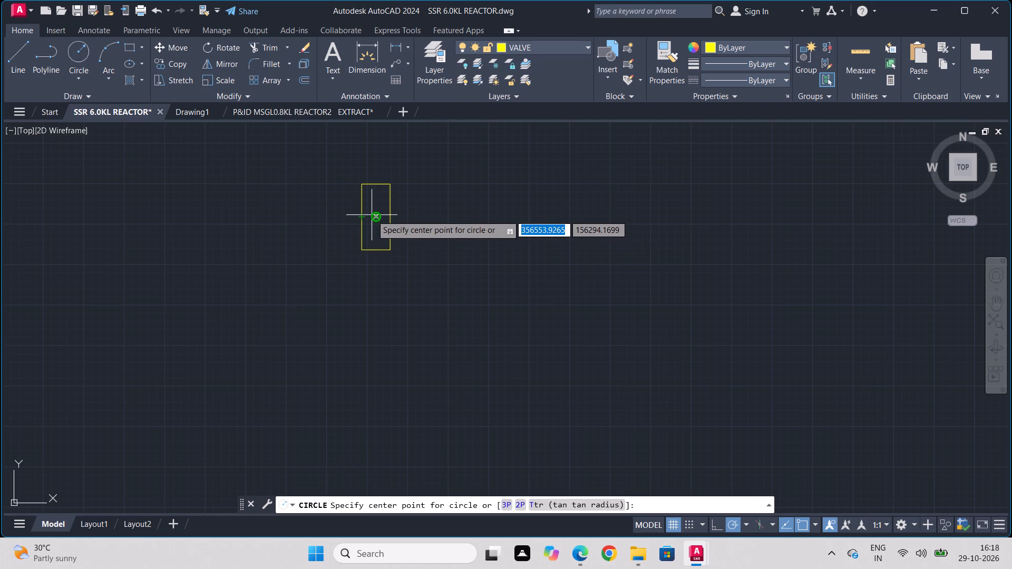
click(375, 214)
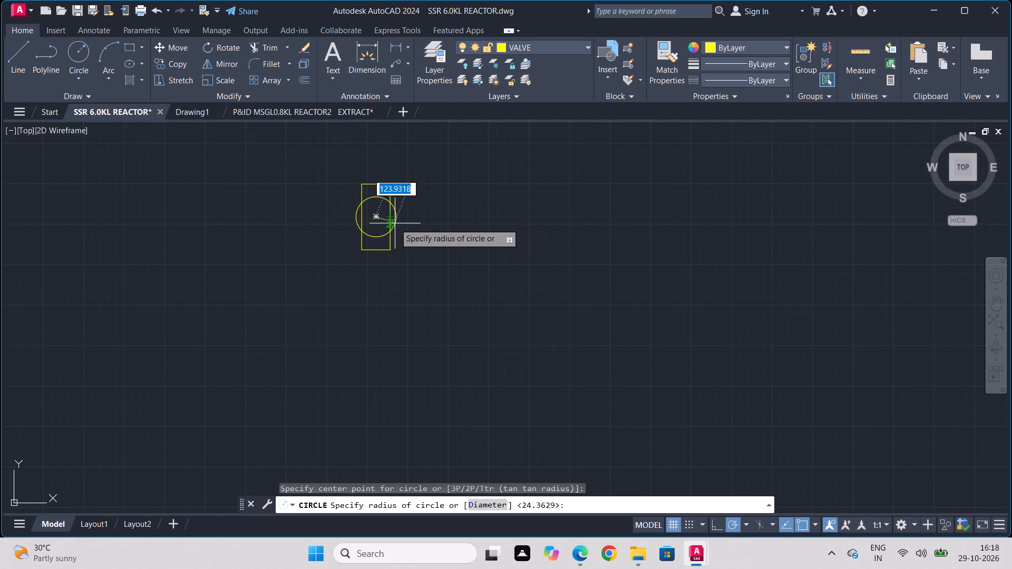
scroll(395, 223, up, 3)
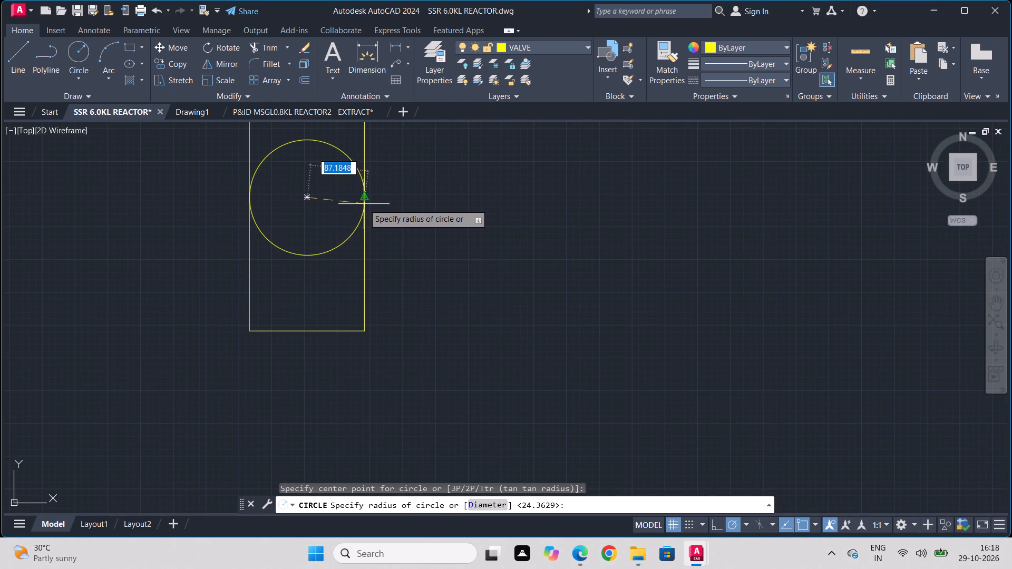
click(364, 195)
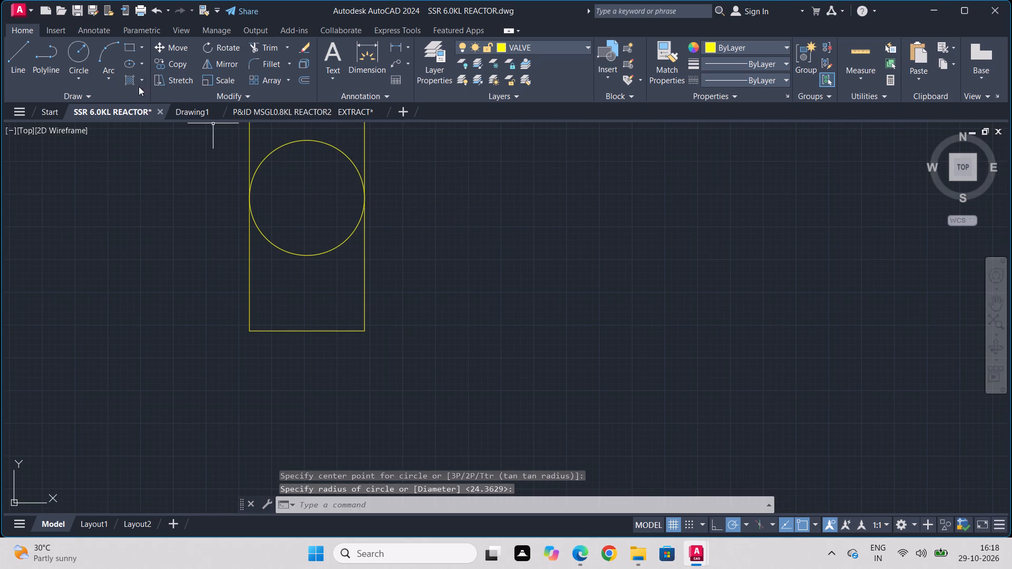
Draw two crossing three-point arcs from the rectangle's upper corners through the circle's top point, extending past the opposite sides.
click(94, 61)
click(105, 58)
middle_drag(297, 175, 317, 259)
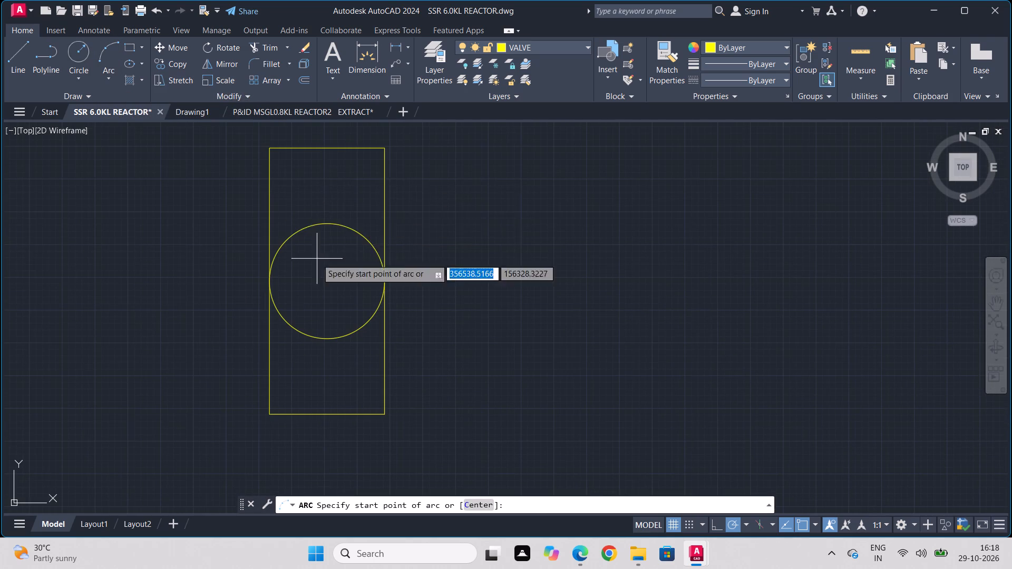
click(270, 147)
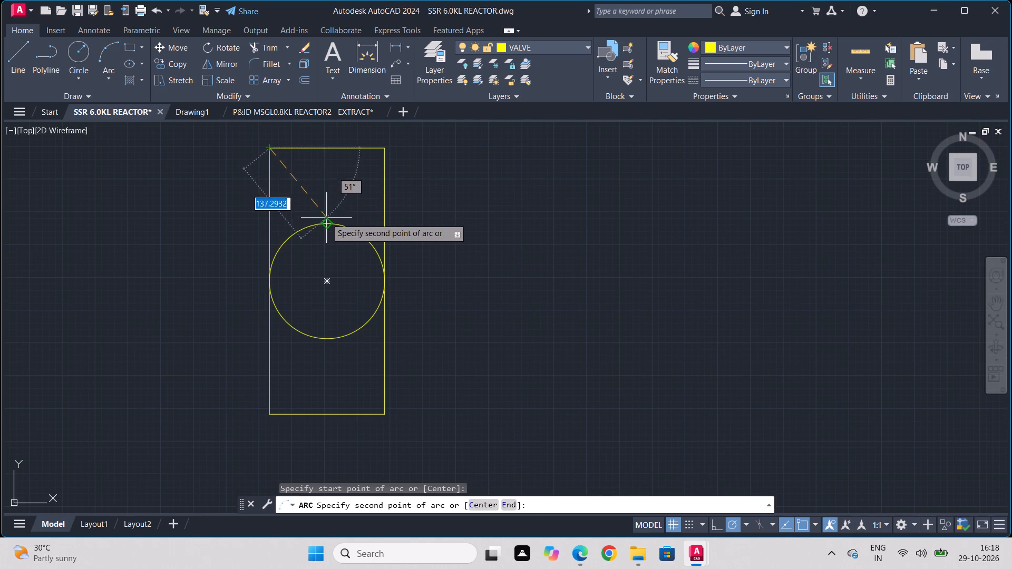
click(324, 224)
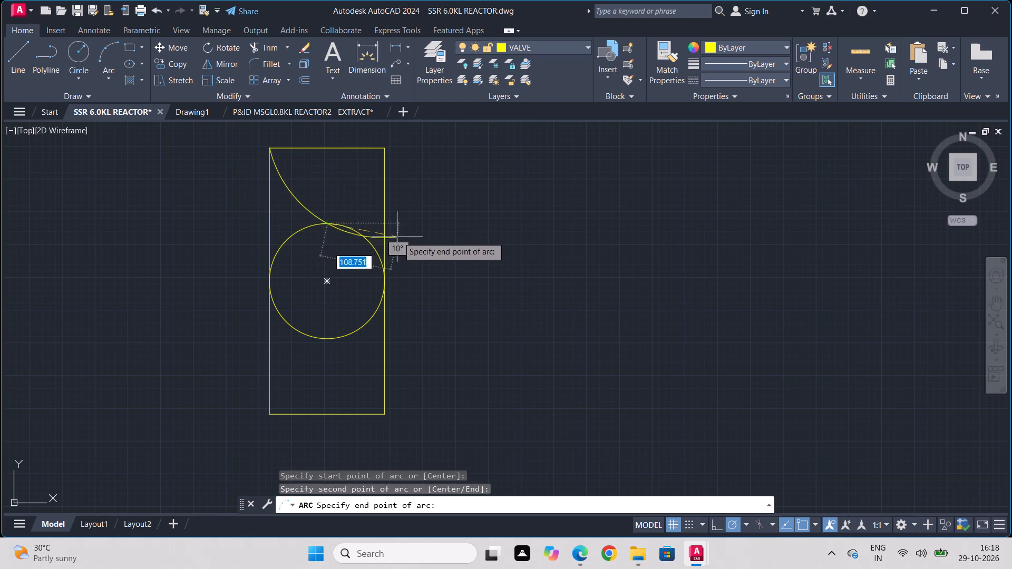
click(441, 161)
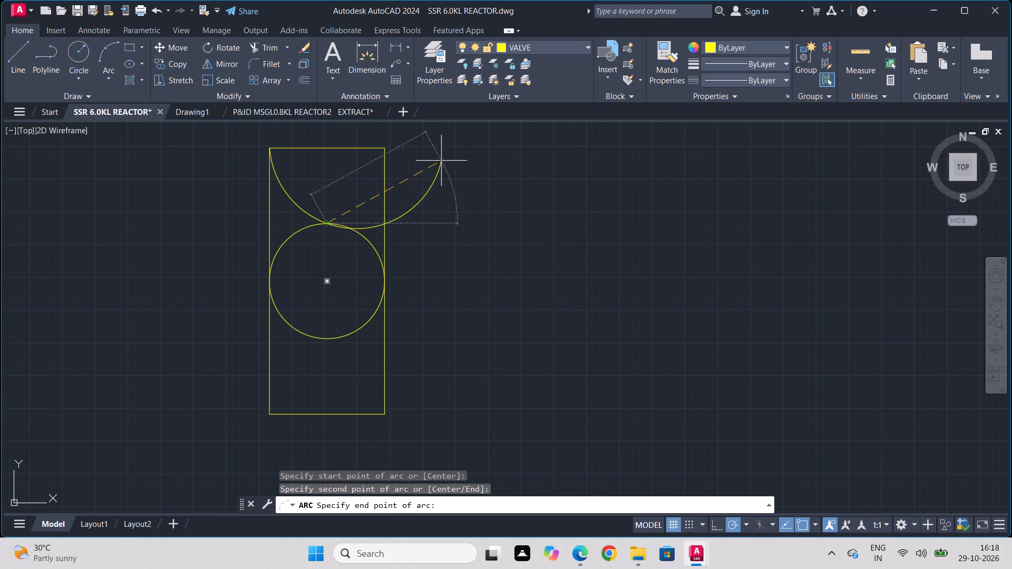
click(104, 56)
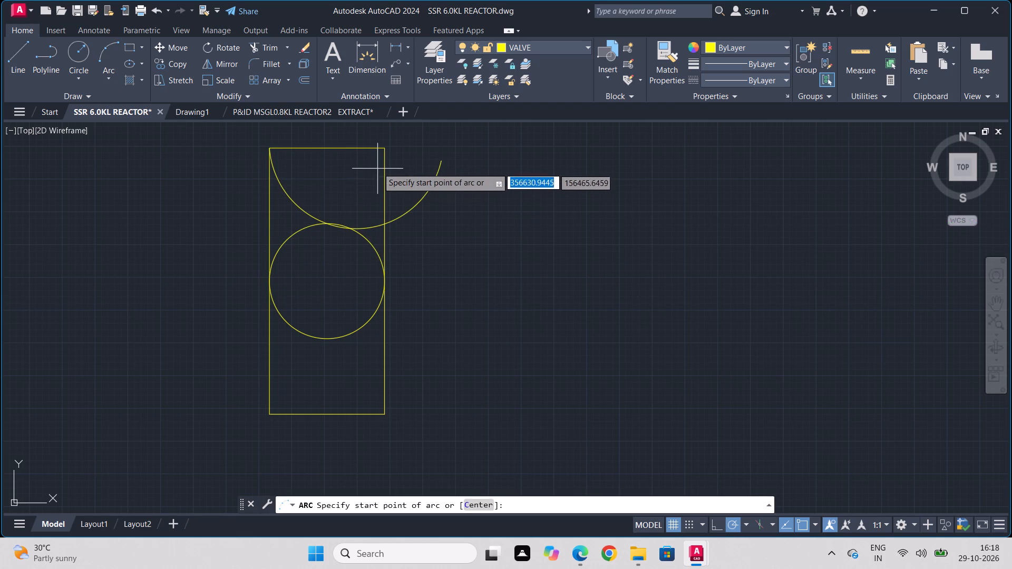
click(382, 149)
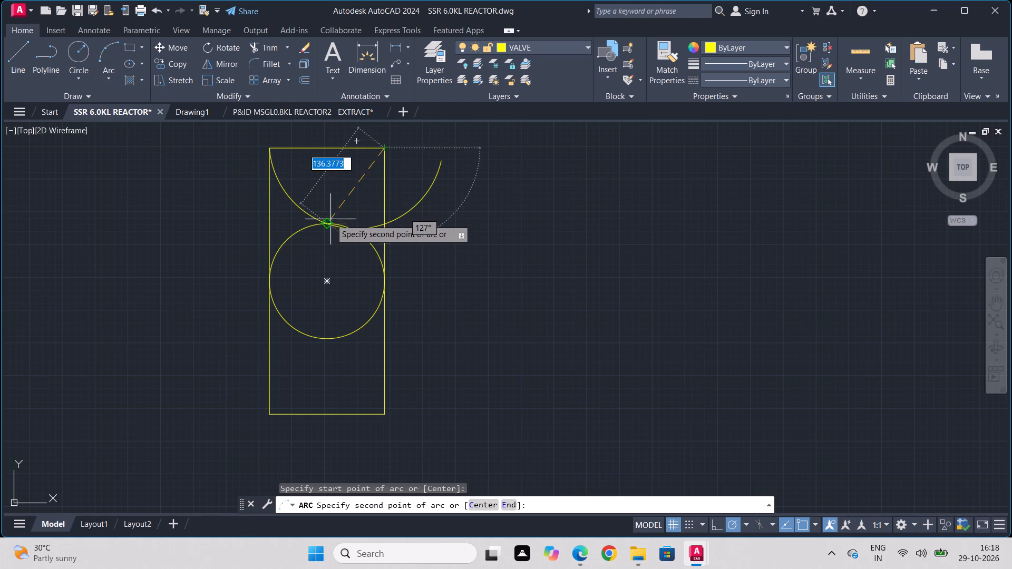
click(329, 223)
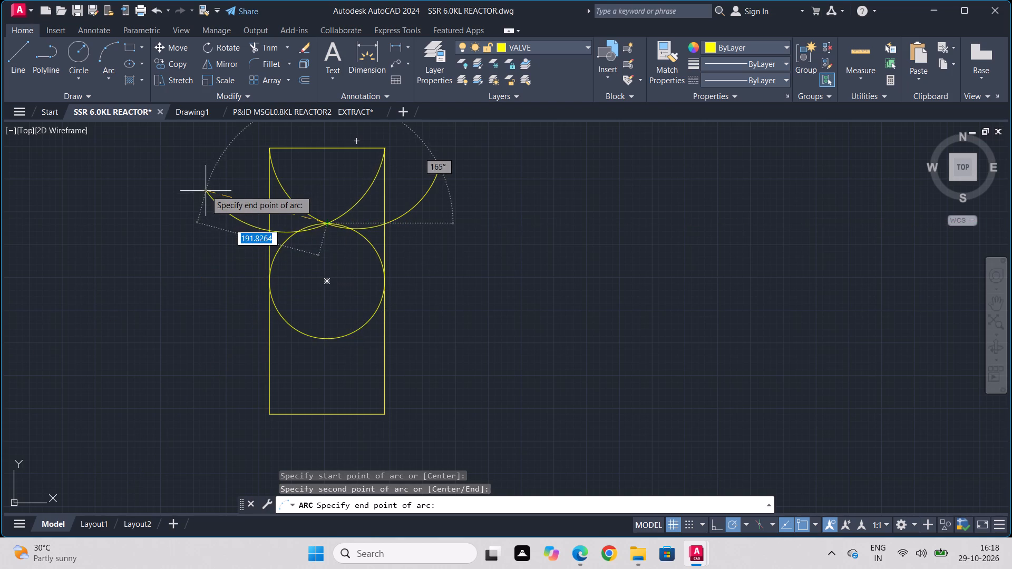
click(213, 165)
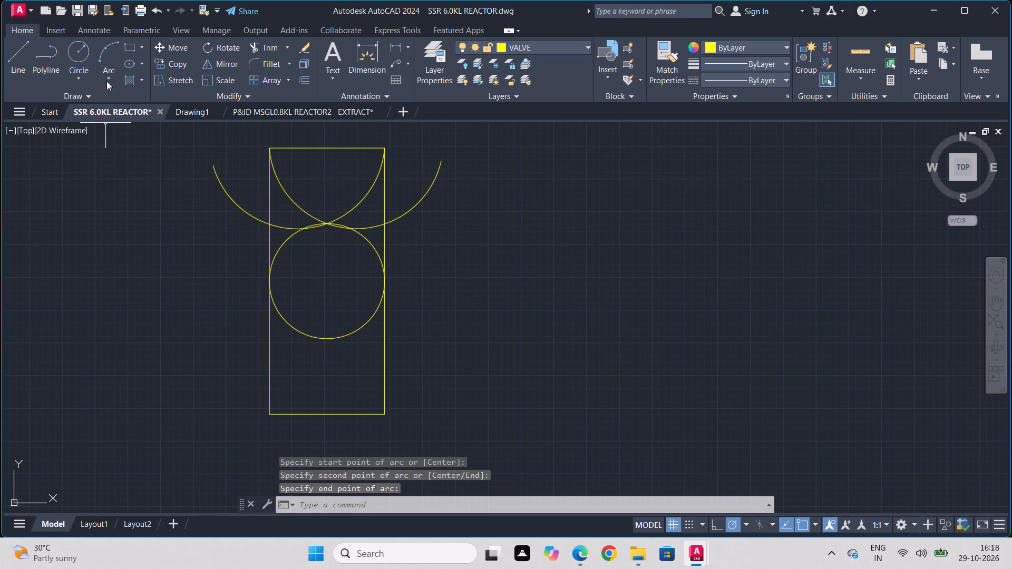
Draw two crossing three-point arcs from the rectangle's lower corners through the circle's bottom point, extending past the opposite sides.
click(105, 57)
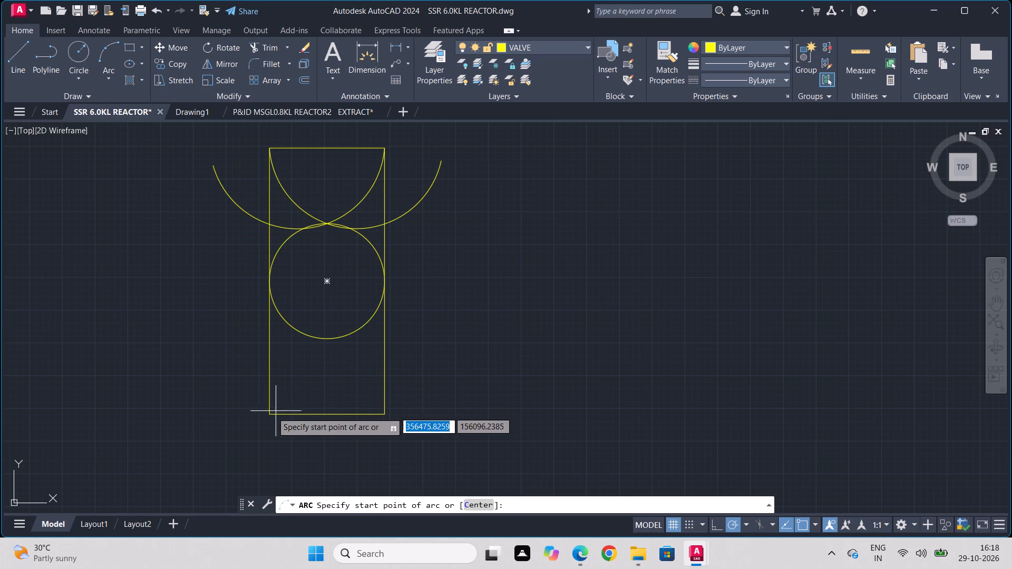
drag(271, 411, 277, 400)
click(324, 339)
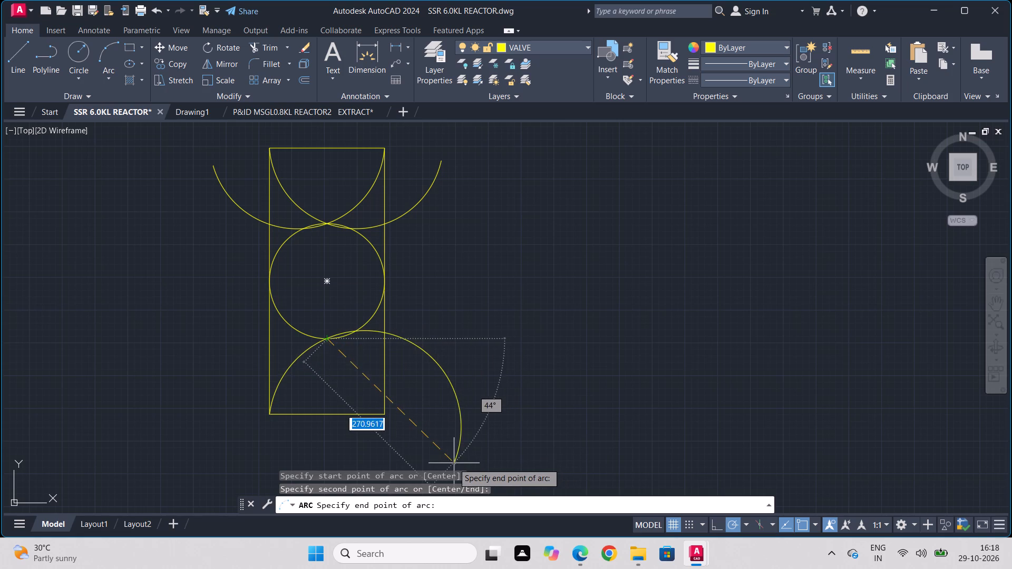
middle_drag(441, 443, 422, 352)
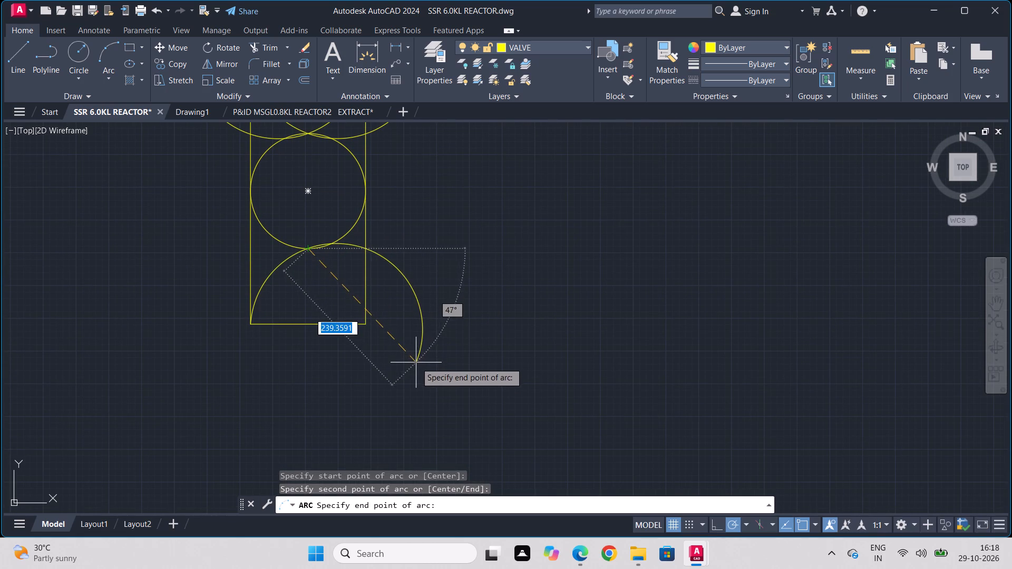
click(412, 279)
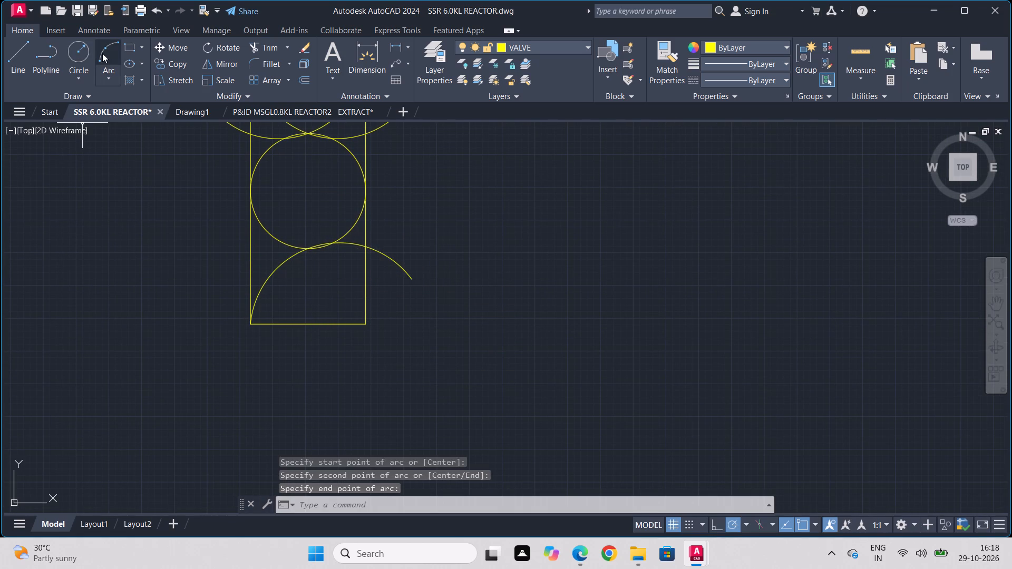
click(102, 53)
click(366, 318)
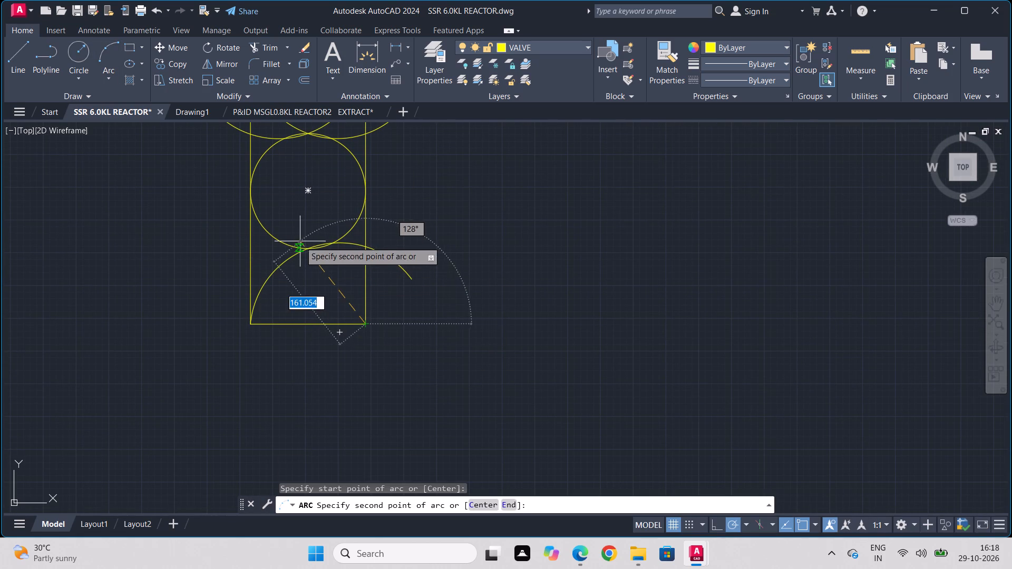
click(306, 247)
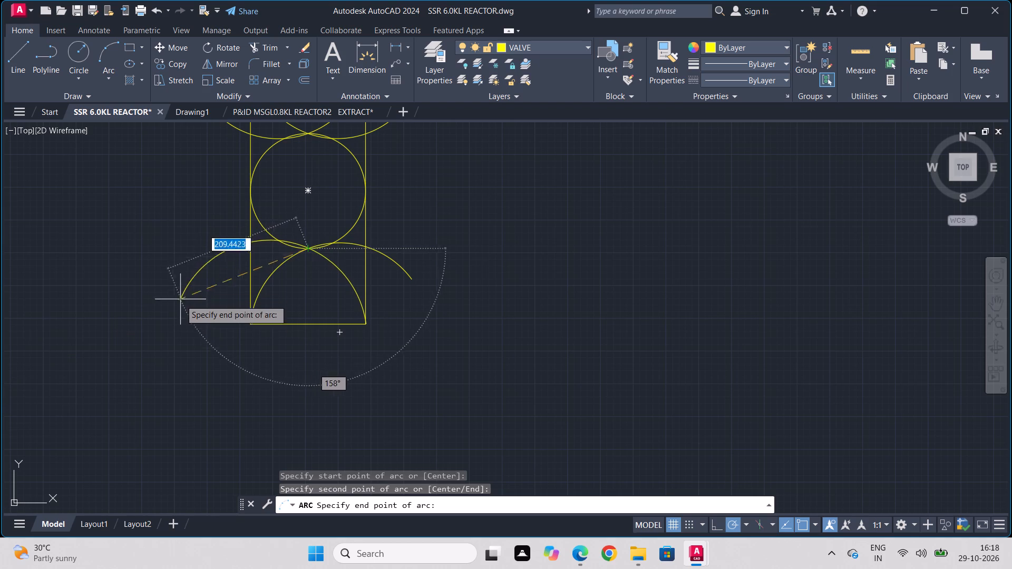
click(217, 293)
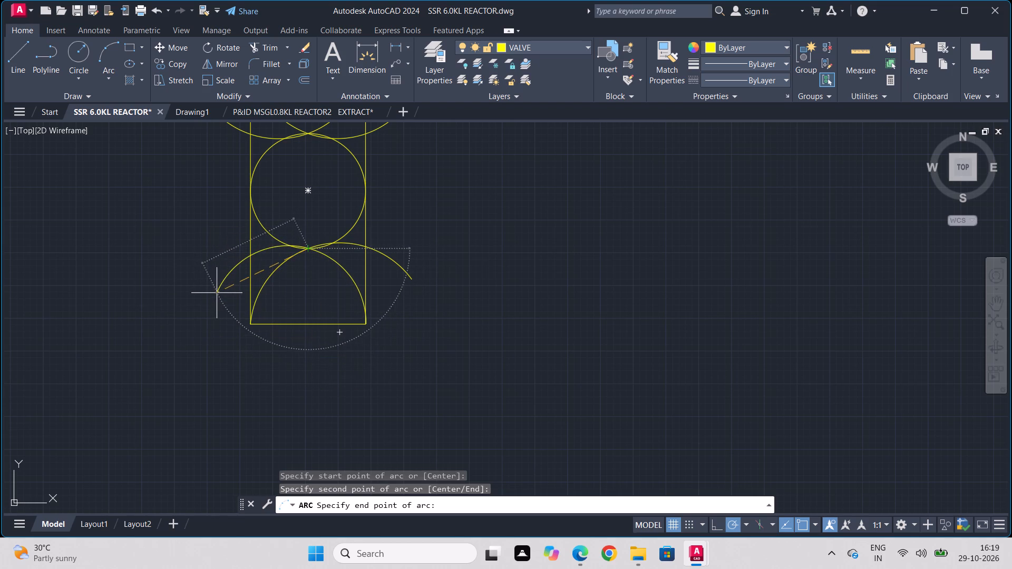
Trim the ends of all four arcs that extend outside the rectangle's long sides.
click(253, 52)
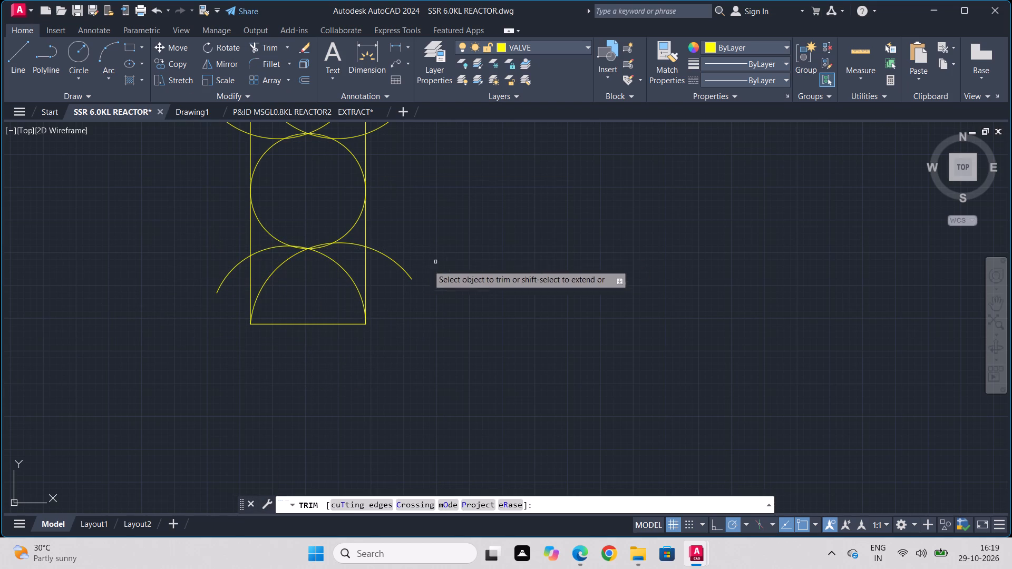
scroll(408, 270, up, 1)
drag(396, 223, 386, 319)
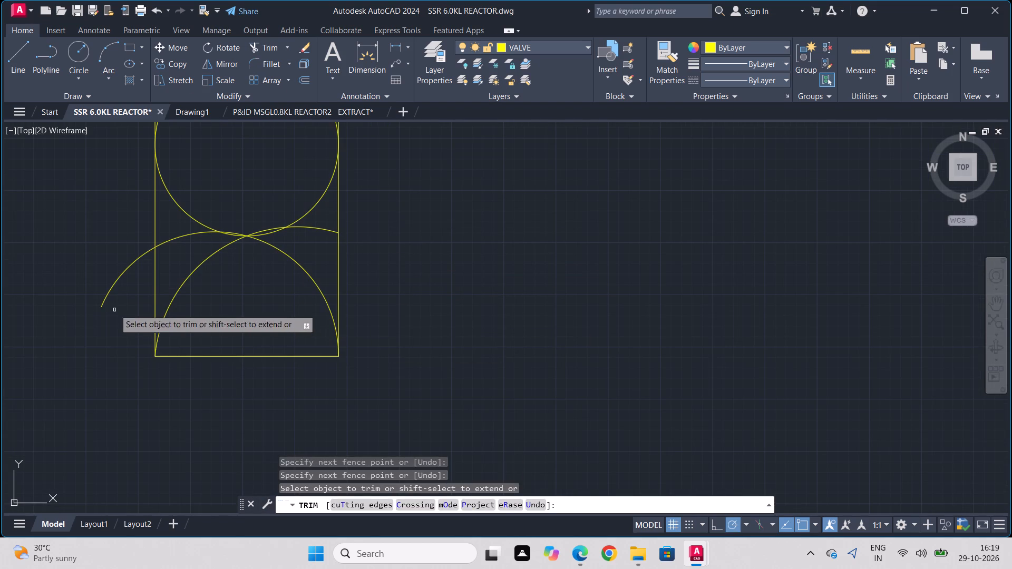
drag(116, 291, 139, 209)
middle_drag(139, 209, 166, 313)
middle_drag(134, 178, 173, 369)
scroll(134, 178, down, 1)
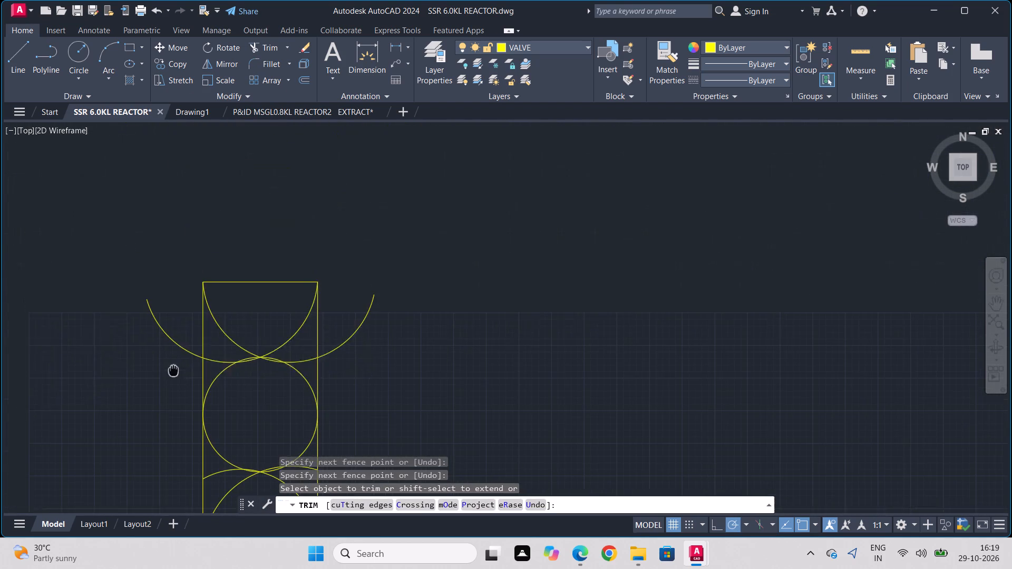
middle_drag(173, 369, 173, 369)
drag(174, 273, 166, 413)
drag(351, 287, 387, 433)
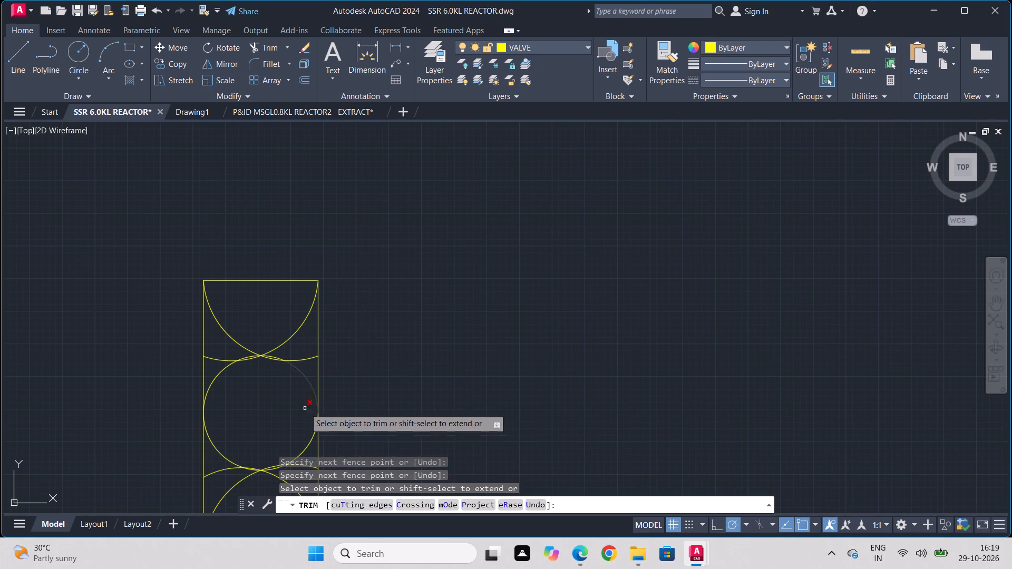
Trim the upper arcs' leftover pieces beyond the circle's top point, so each arc ends at that point.
scroll(291, 360, up, 4)
middle_drag(294, 348, 361, 270)
drag(361, 270, 404, 338)
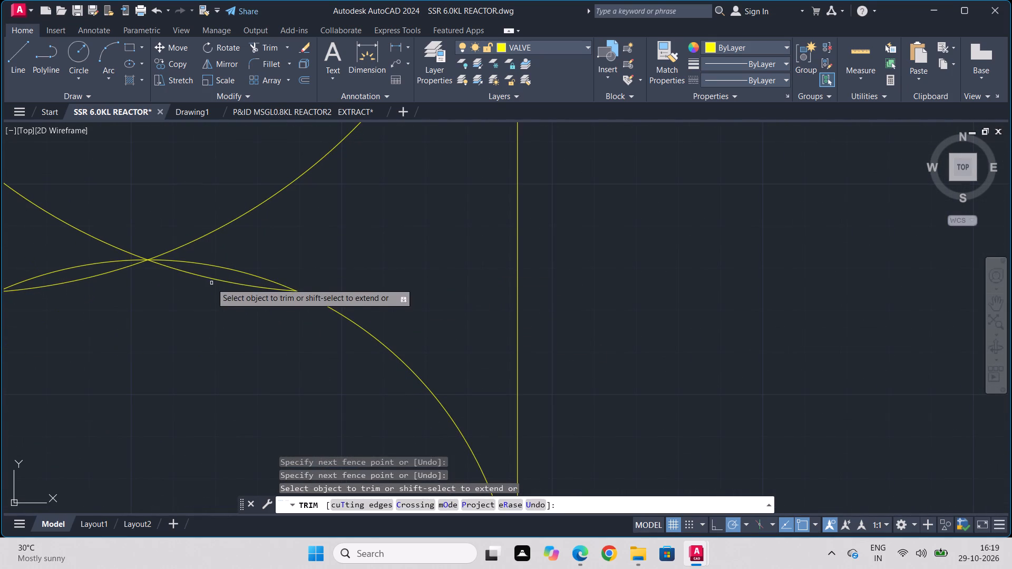
drag(211, 282, 215, 271)
drag(91, 269, 91, 307)
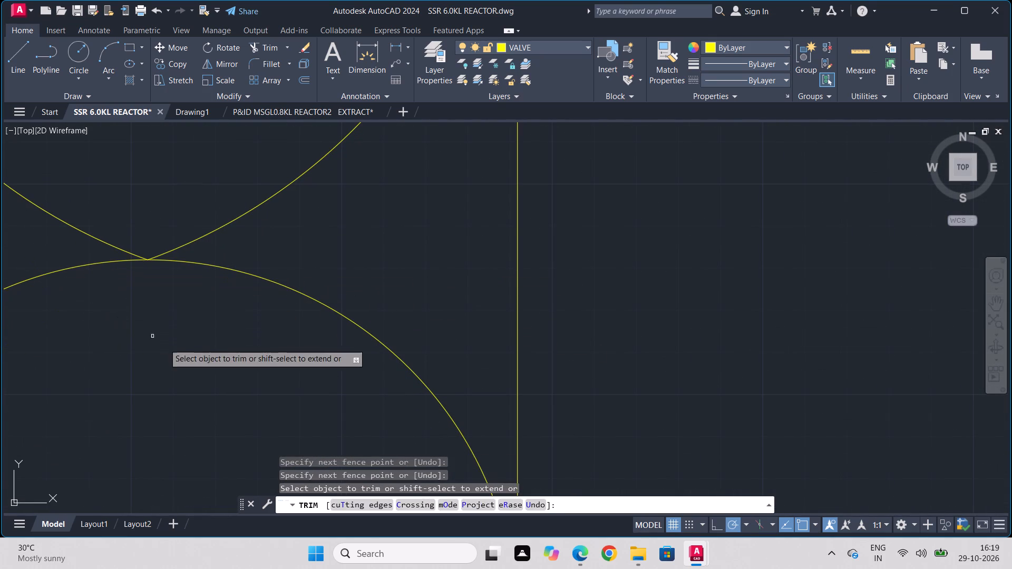
scroll(175, 355, down, 2)
drag(26, 320, 54, 311)
Trim the lower arcs' leftover pieces beyond the circle's bottom point, so each arc ends at that point.
scroll(159, 407, down, 2)
middle_drag(159, 407, 224, 276)
scroll(173, 377, up, 3)
drag(188, 287, 202, 342)
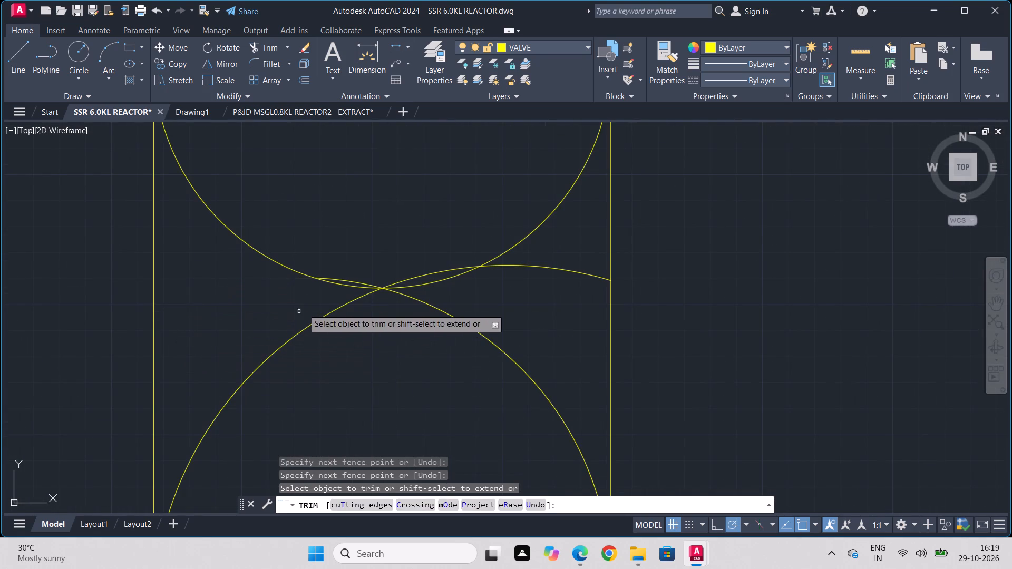
click(340, 280)
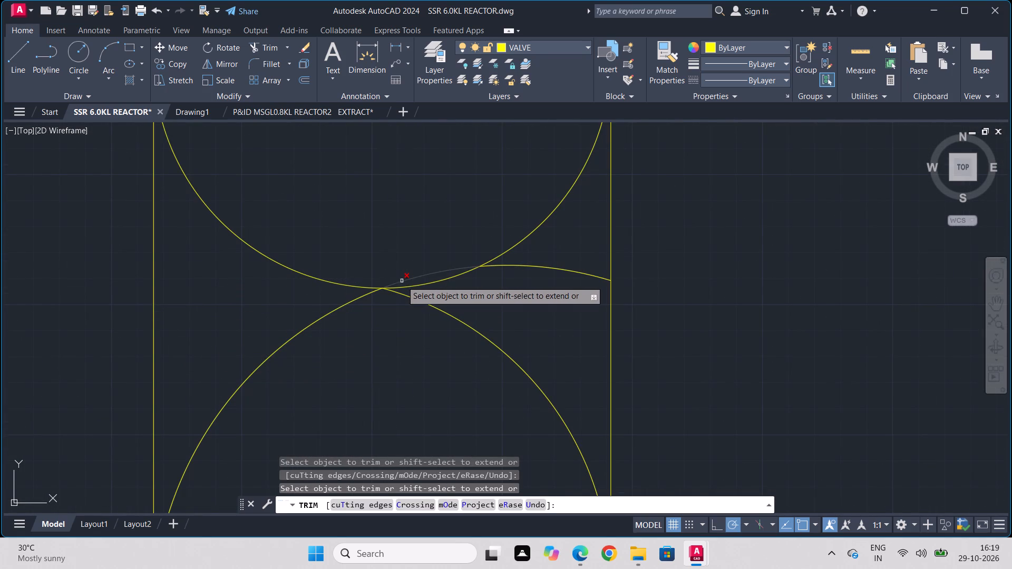
click(402, 281)
drag(544, 249, 537, 300)
Trim away both long sides of the rectangle, keeping its top and bottom lines, the circle and the arcs.
scroll(537, 300, down, 2)
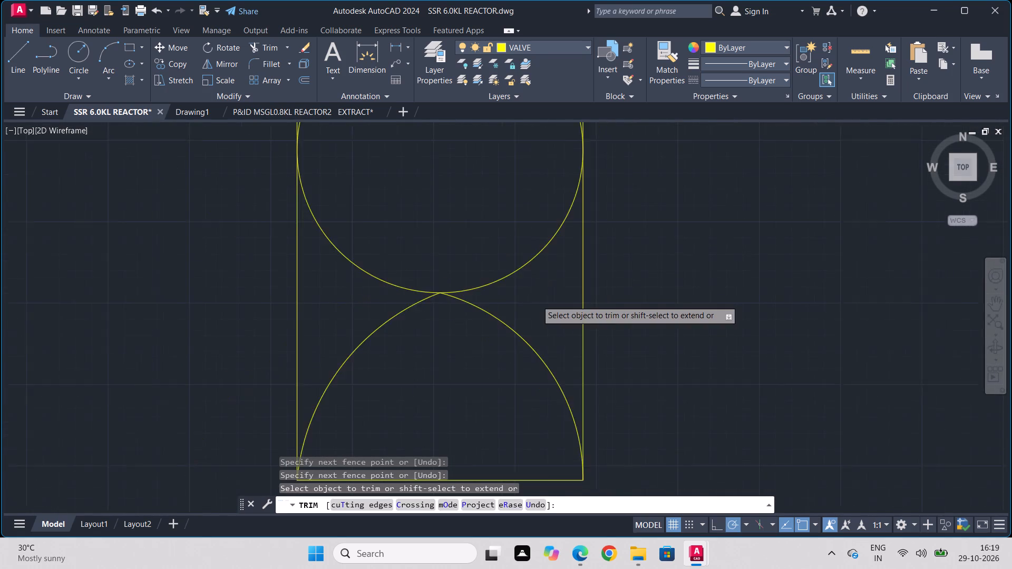
drag(558, 301, 578, 284)
middle_drag(578, 250, 620, 394)
drag(617, 240, 598, 263)
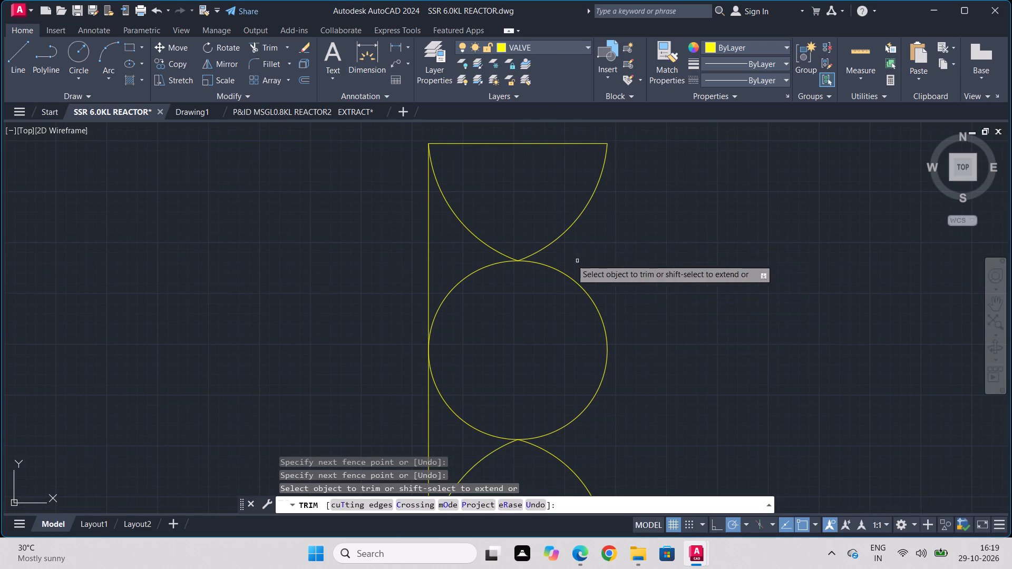
drag(409, 209, 447, 249)
middle_drag(400, 388, 400, 261)
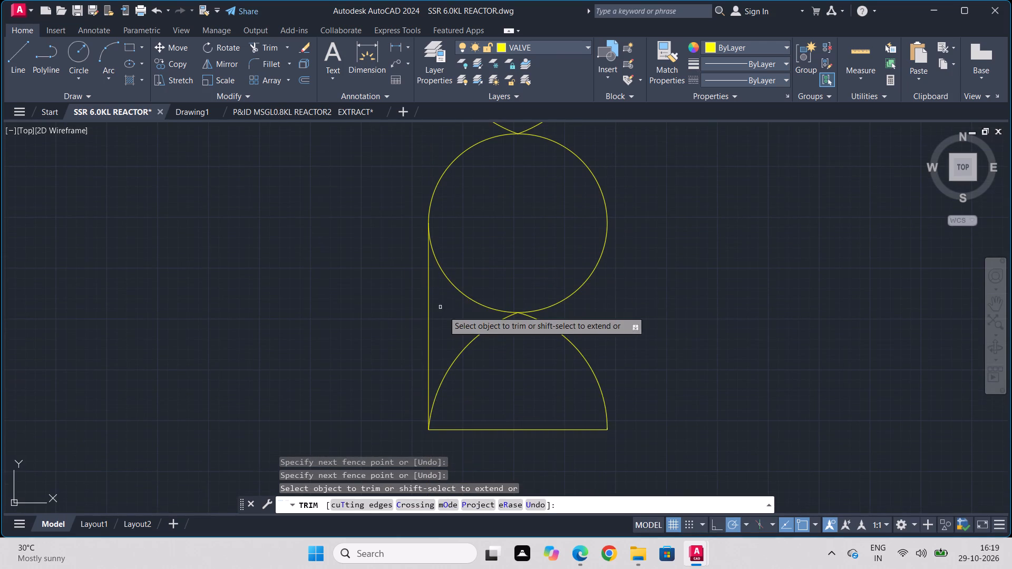
drag(444, 311, 378, 356)
scroll(378, 356, down, 3)
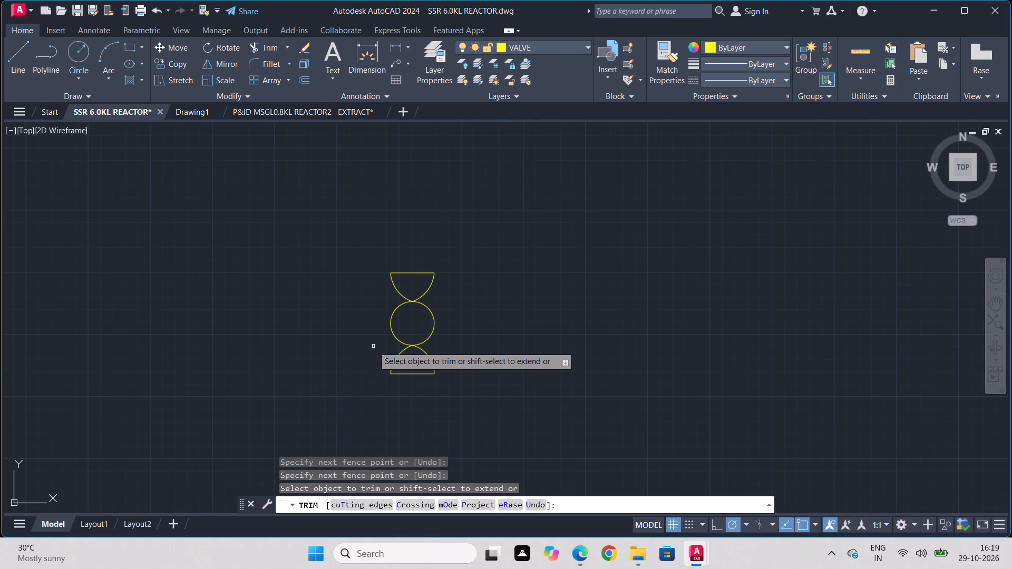
key(Escape)
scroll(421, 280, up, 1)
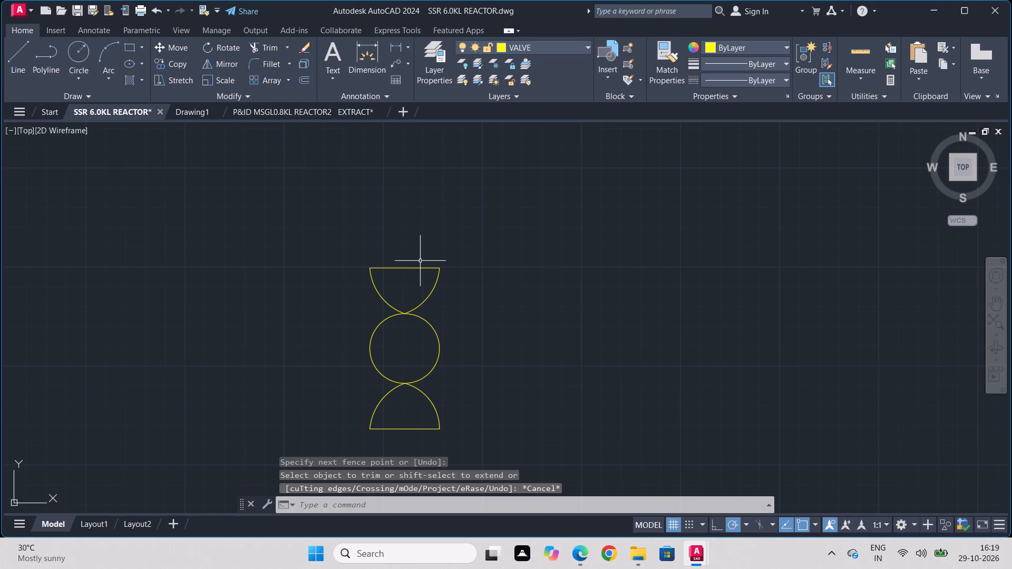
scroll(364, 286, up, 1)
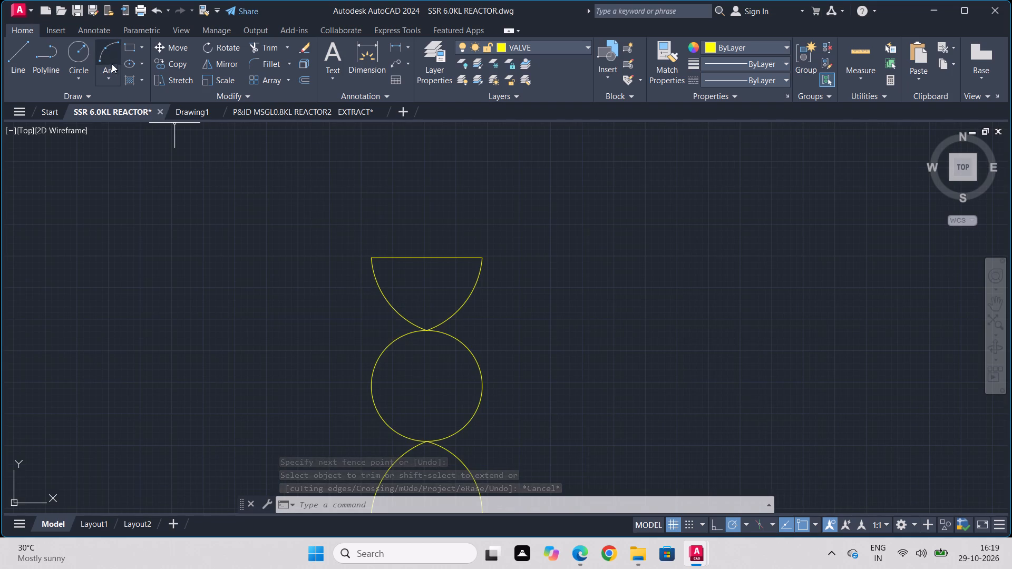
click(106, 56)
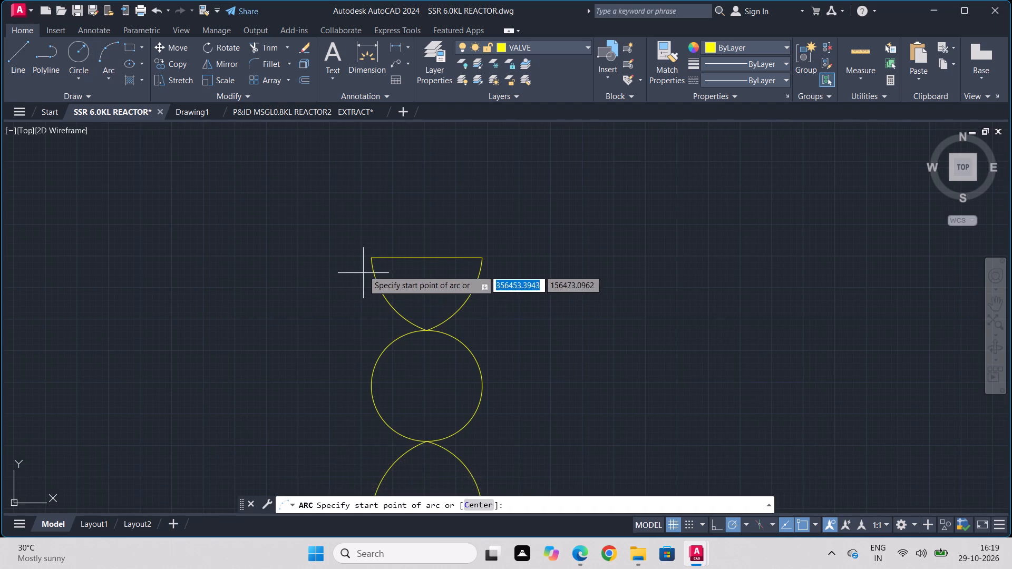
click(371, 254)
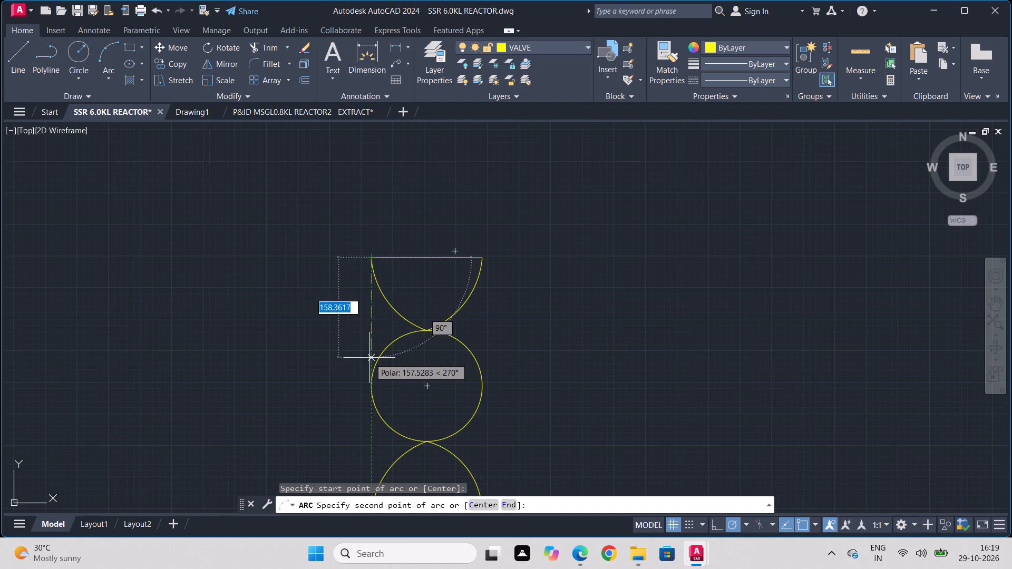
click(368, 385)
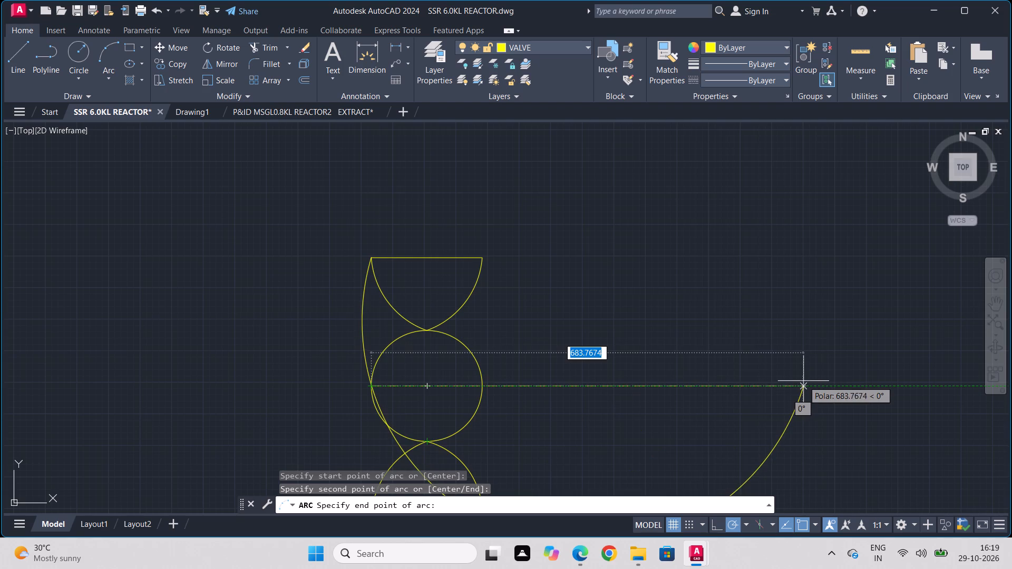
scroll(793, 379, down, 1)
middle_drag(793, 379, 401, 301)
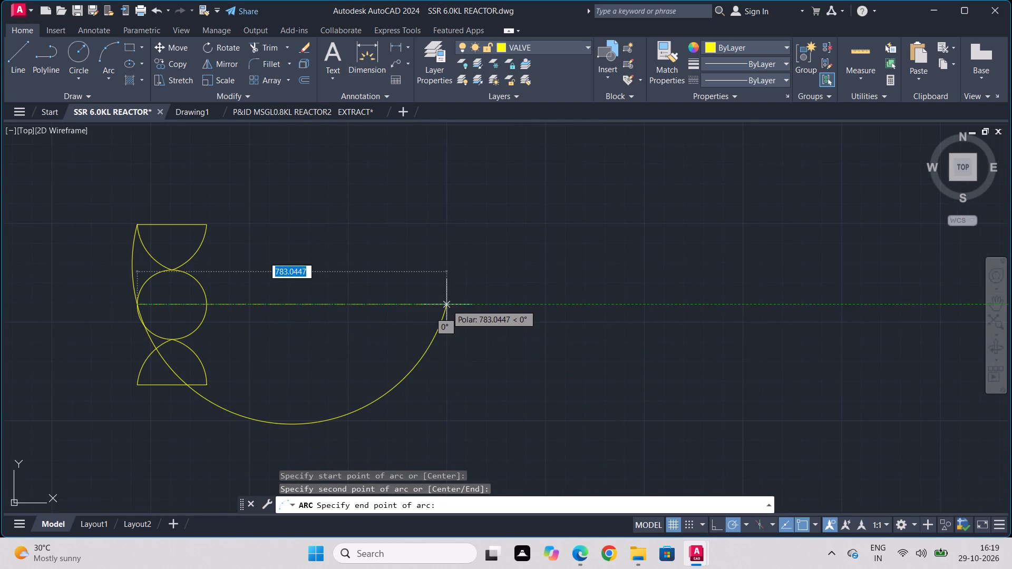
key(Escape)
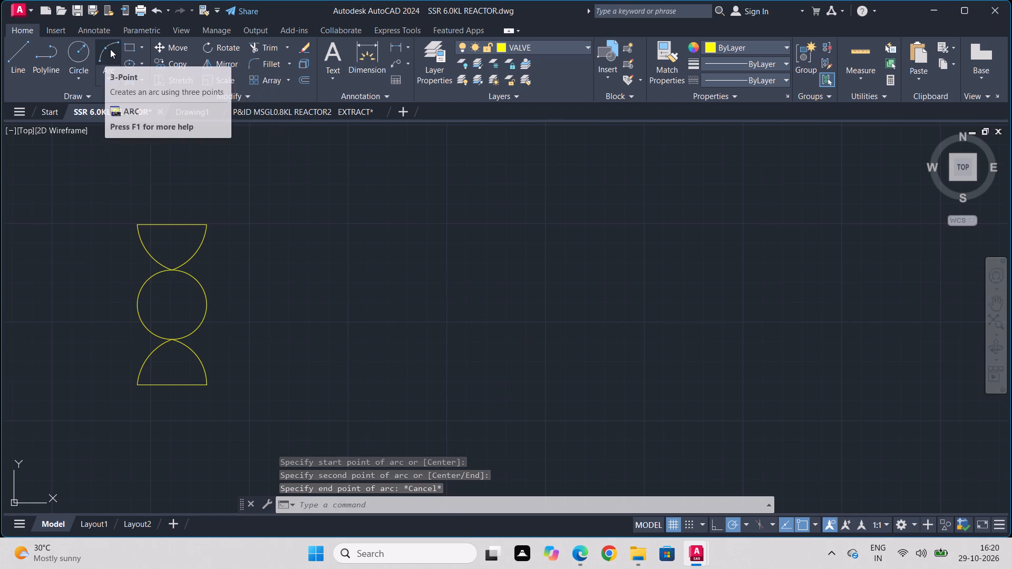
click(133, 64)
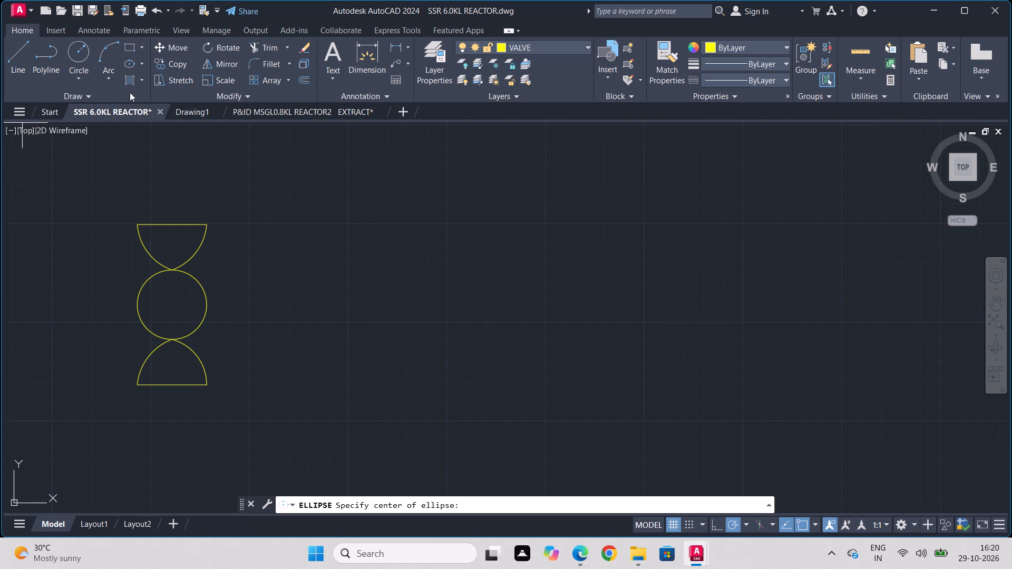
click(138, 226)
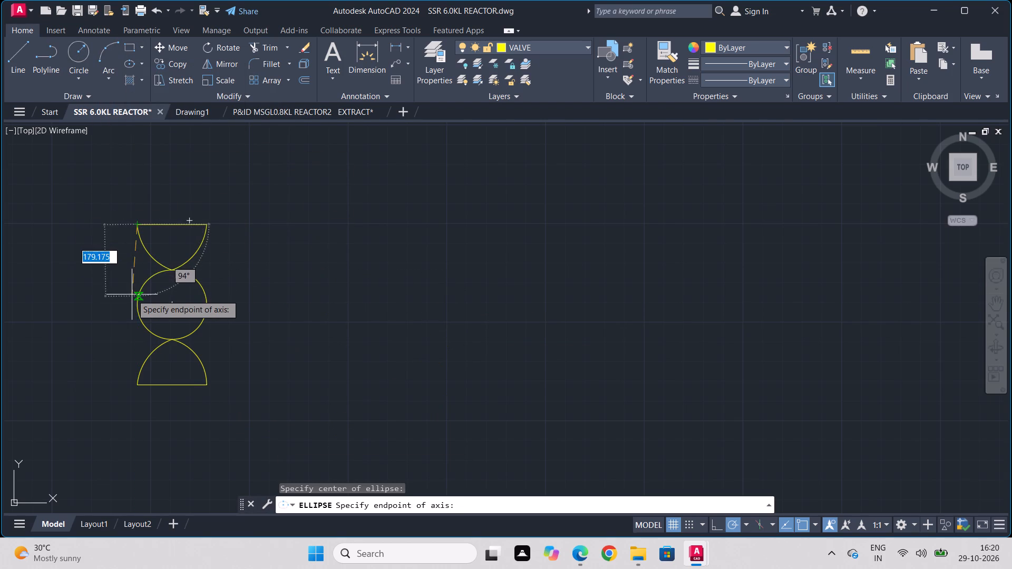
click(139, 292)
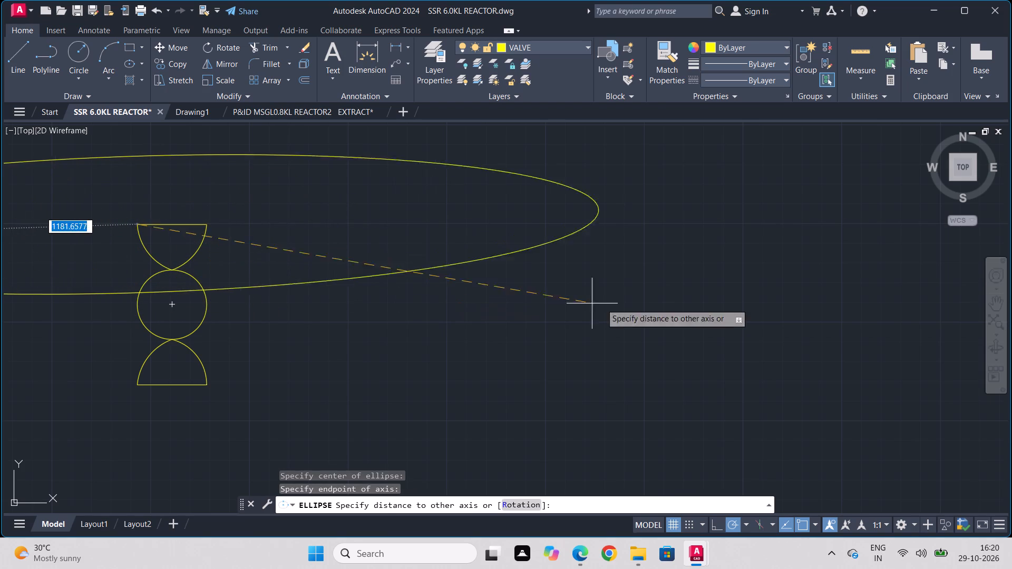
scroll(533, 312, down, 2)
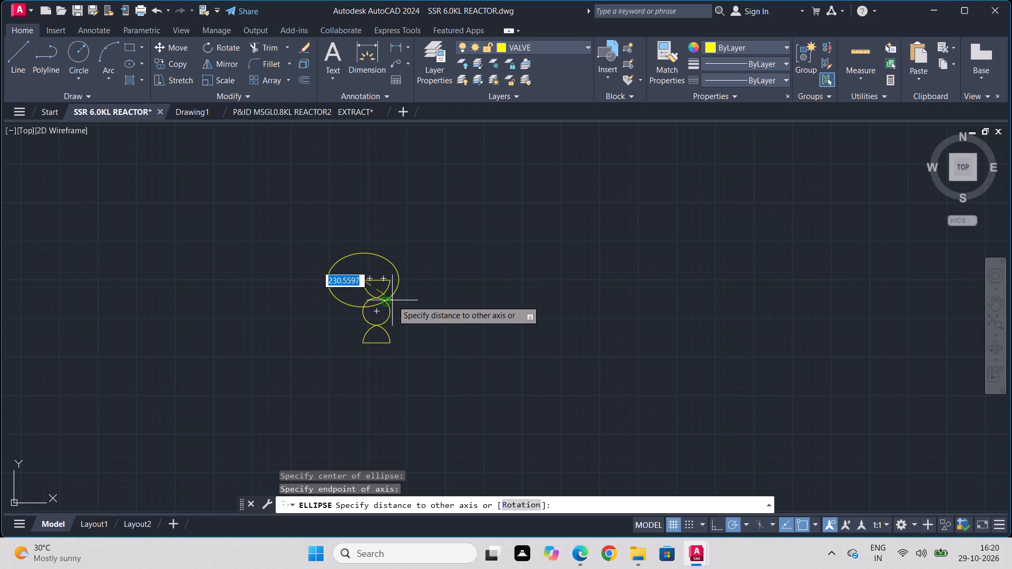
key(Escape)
Scale the whole symbol down to a bit over half its size, using the midpoint of its bottom line as base point.
scroll(377, 277, up, 2)
drag(486, 224, 480, 234)
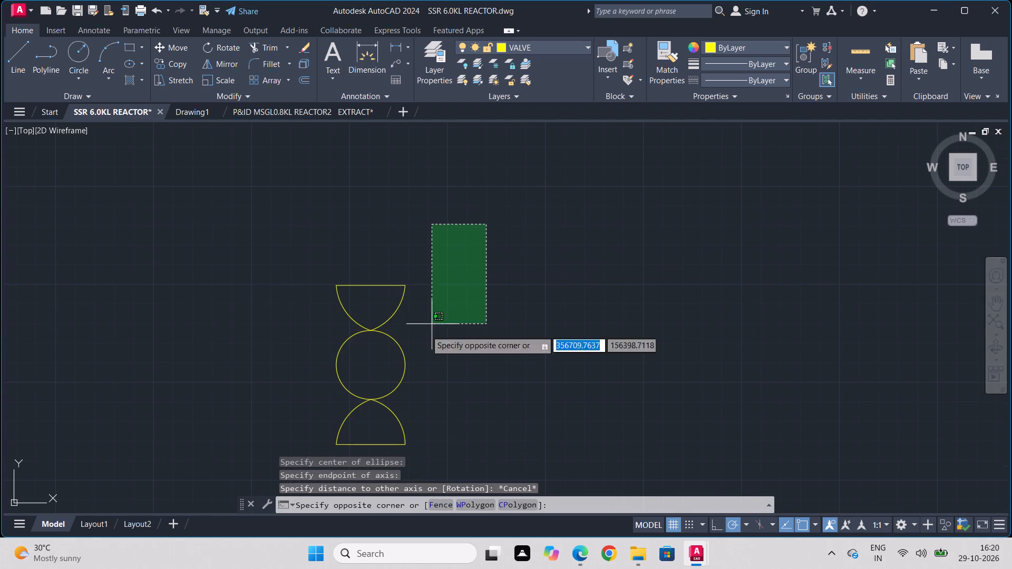
click(279, 434)
middle_drag(486, 427, 489, 337)
drag(494, 352, 475, 347)
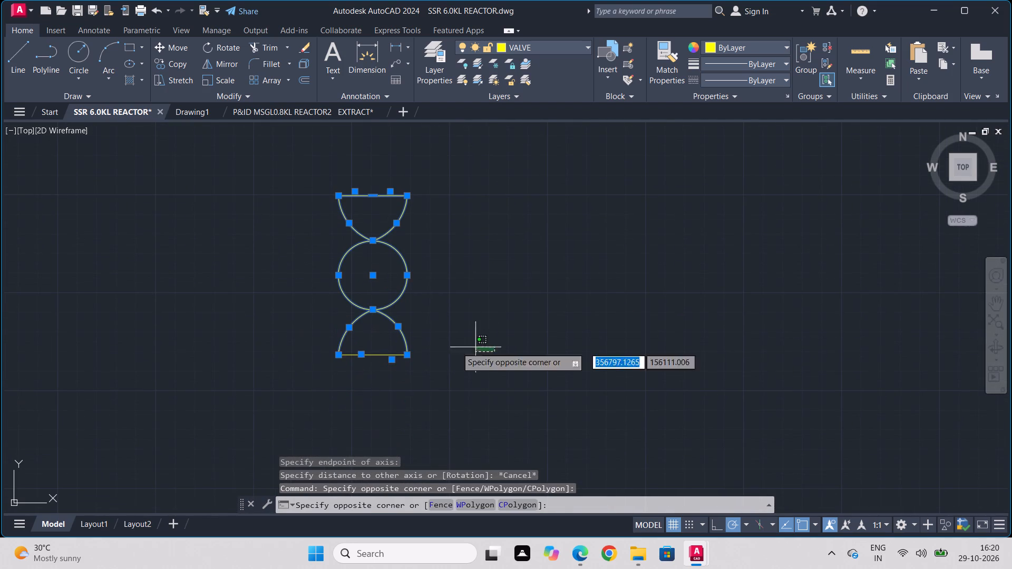
click(271, 412)
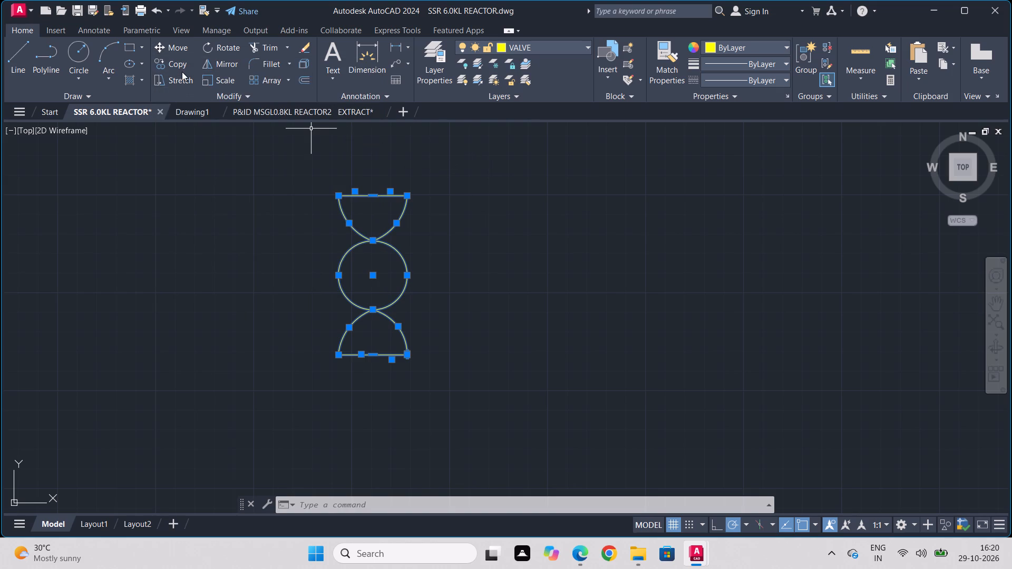
click(206, 83)
click(372, 349)
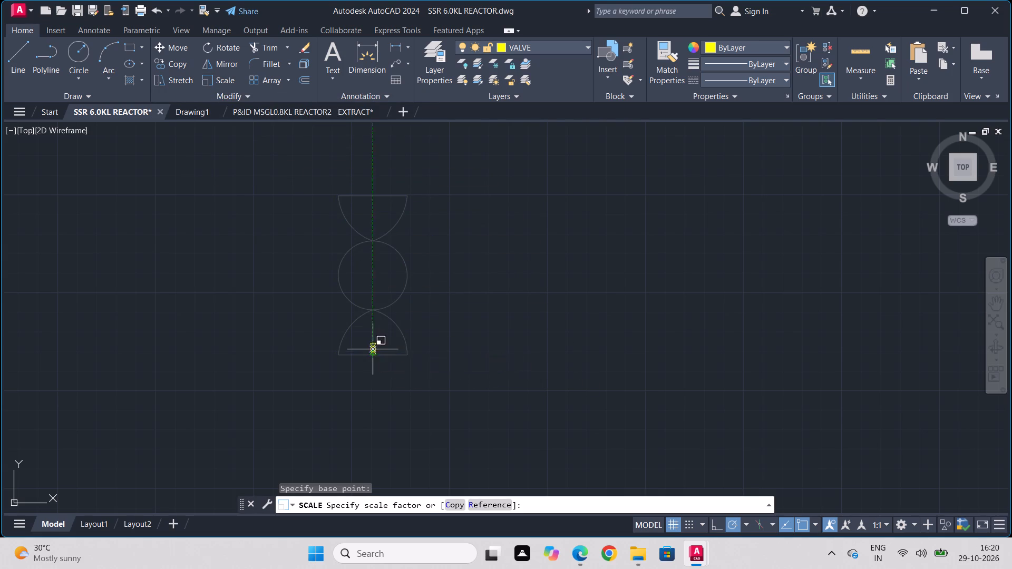
click(416, 364)
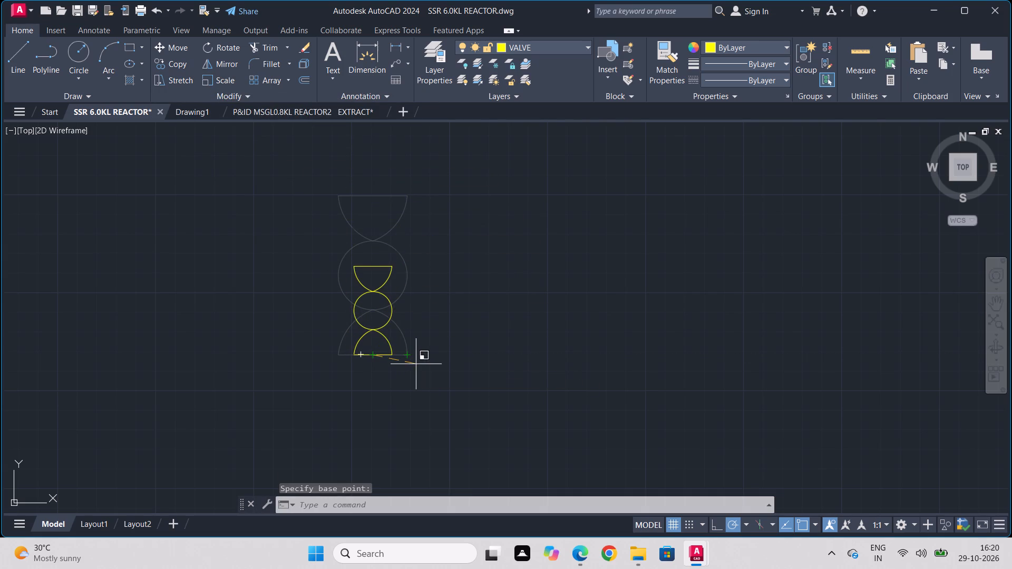
Offset the symbol's top line inward by about 3.34.
scroll(379, 273, up, 2)
click(367, 256)
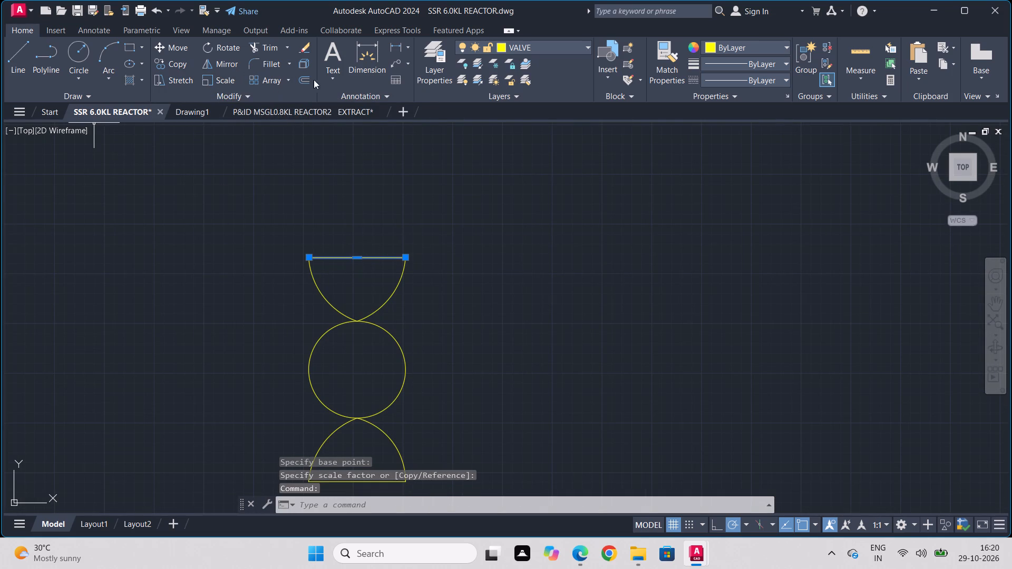
click(305, 83)
click(356, 260)
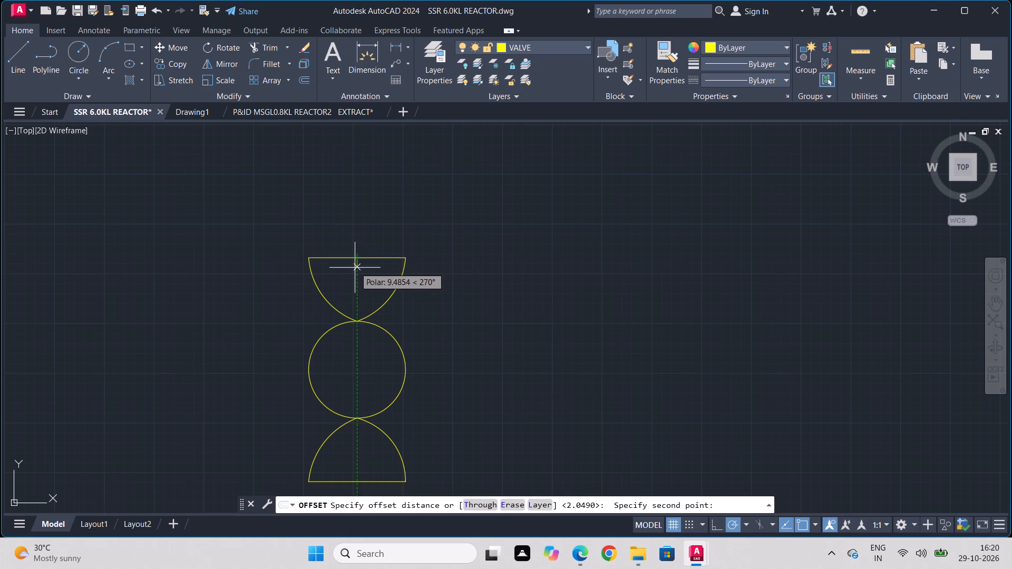
scroll(355, 269, up, 4)
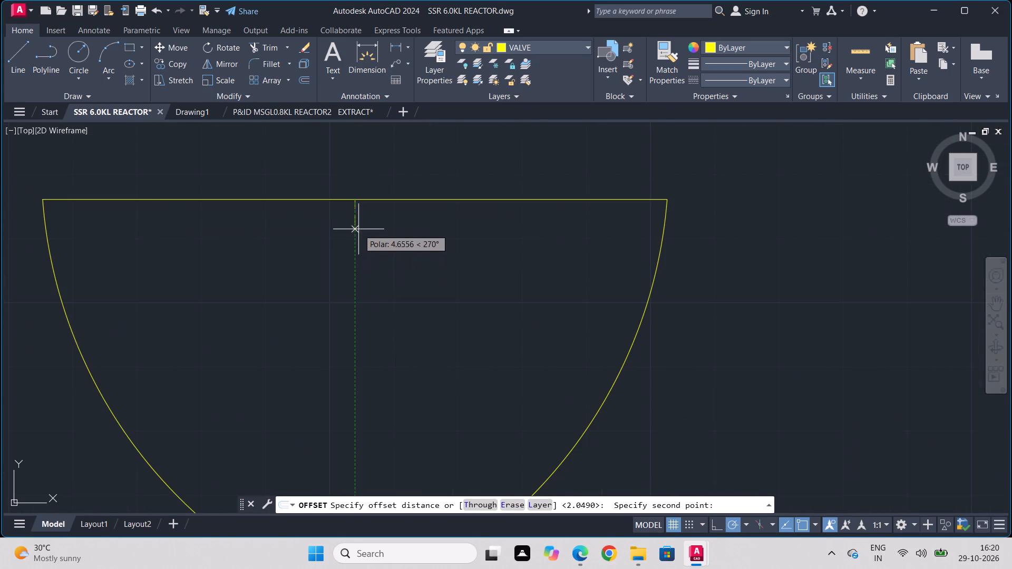
click(356, 221)
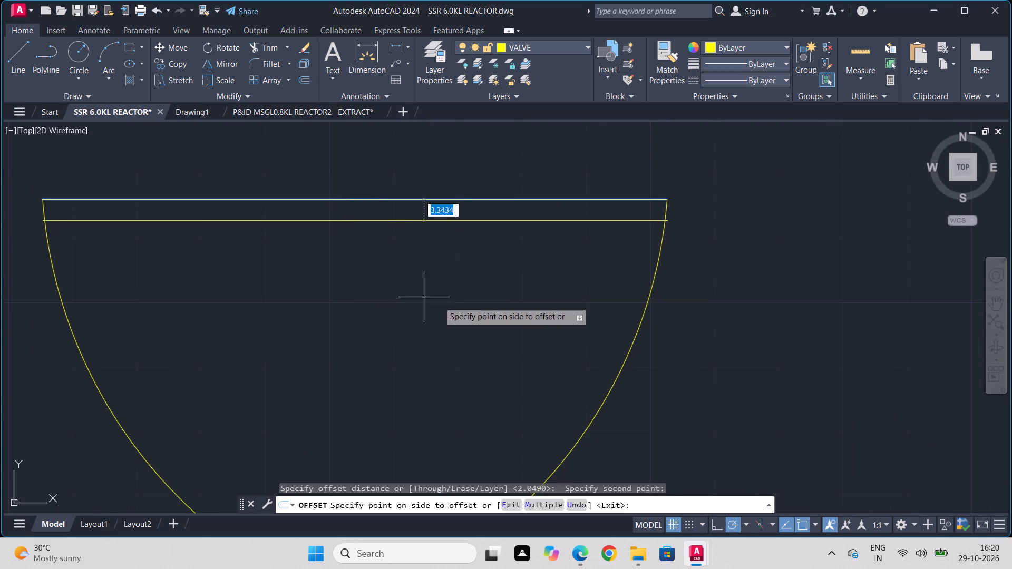
scroll(469, 310, down, 1)
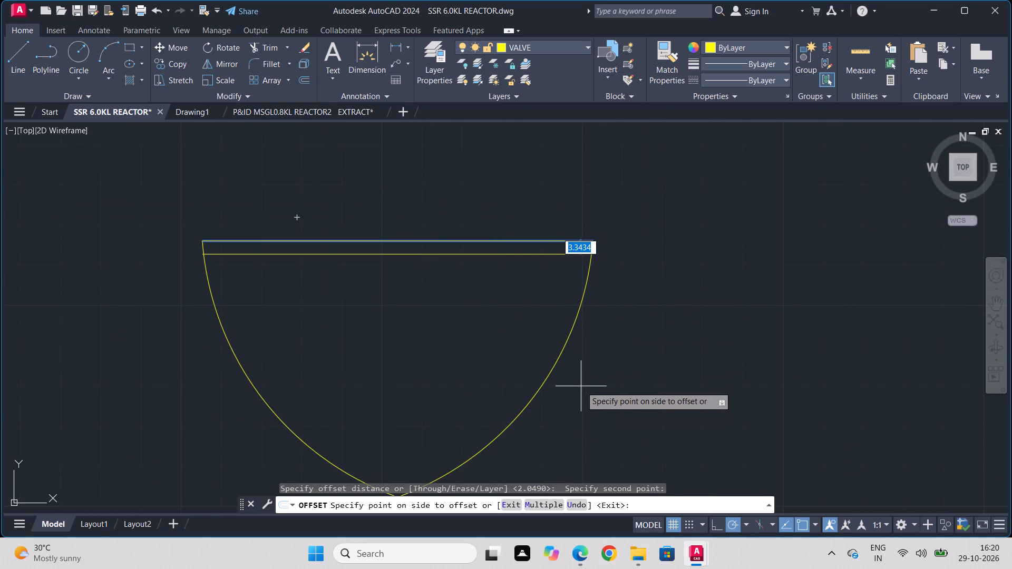
scroll(591, 383, down, 3)
middle_drag(591, 383, 493, 181)
scroll(446, 372, up, 2)
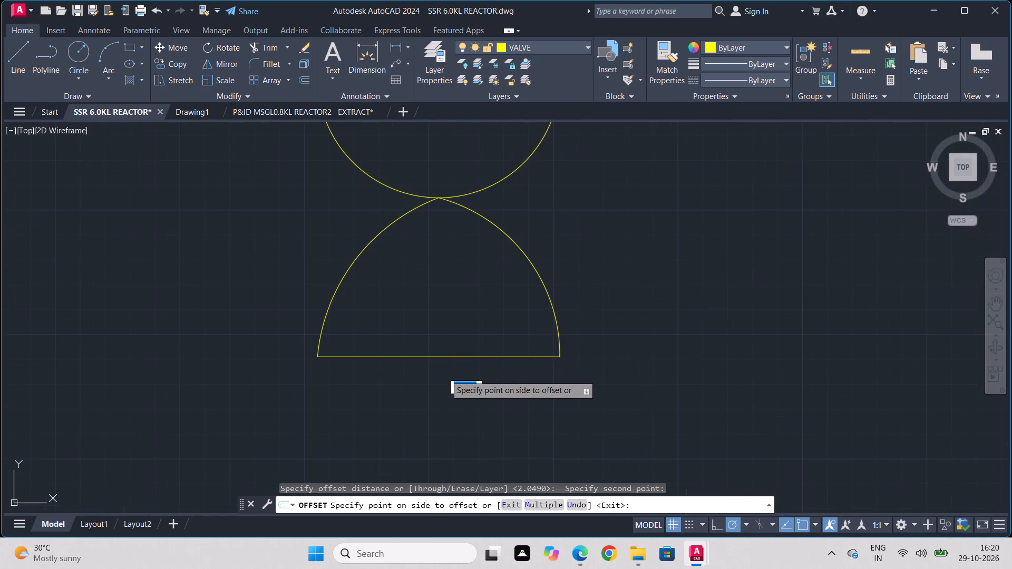
click(441, 355)
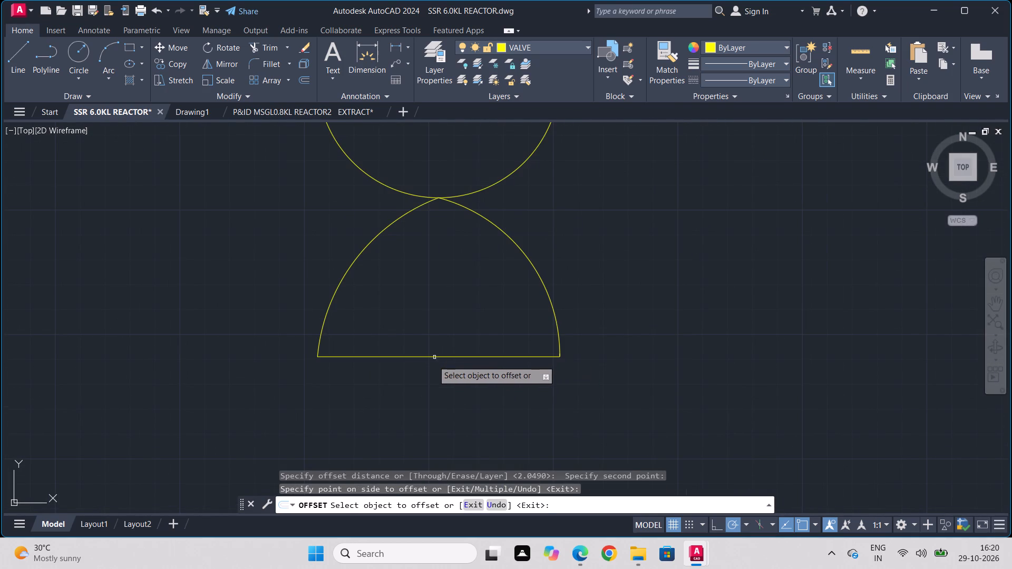
Offset the symbol's bottom line inward by about 3.34.
click(434, 357)
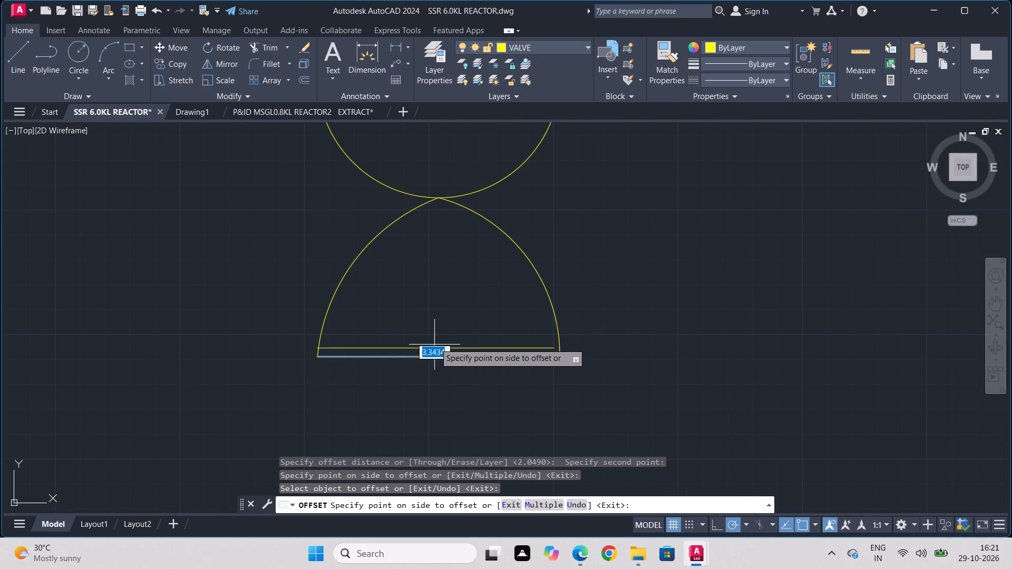
click(435, 342)
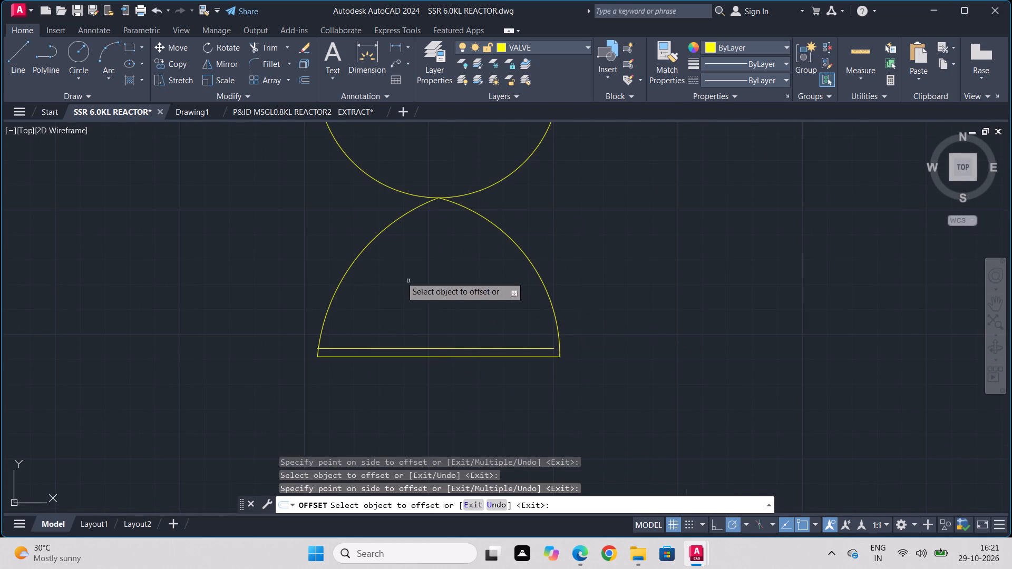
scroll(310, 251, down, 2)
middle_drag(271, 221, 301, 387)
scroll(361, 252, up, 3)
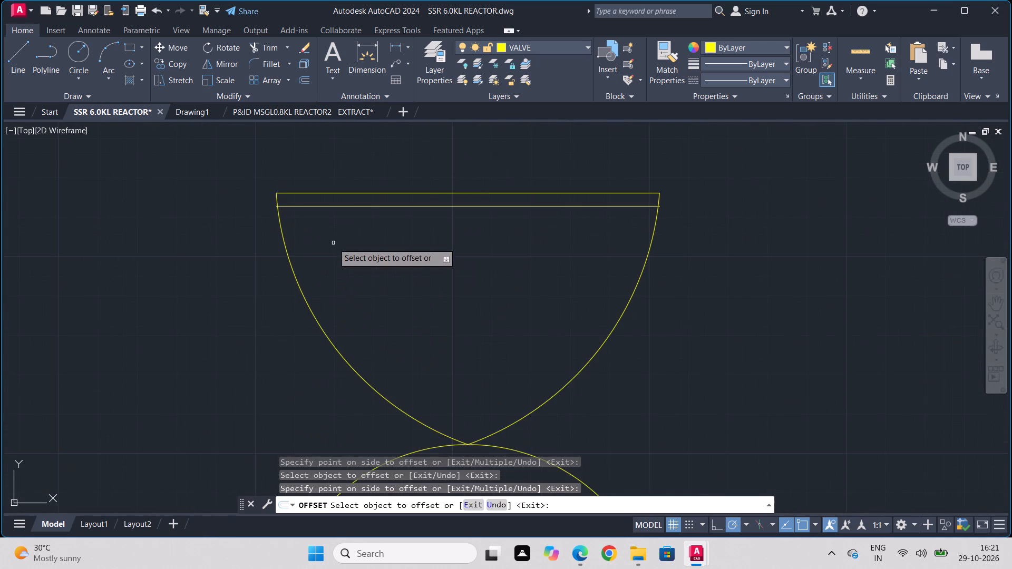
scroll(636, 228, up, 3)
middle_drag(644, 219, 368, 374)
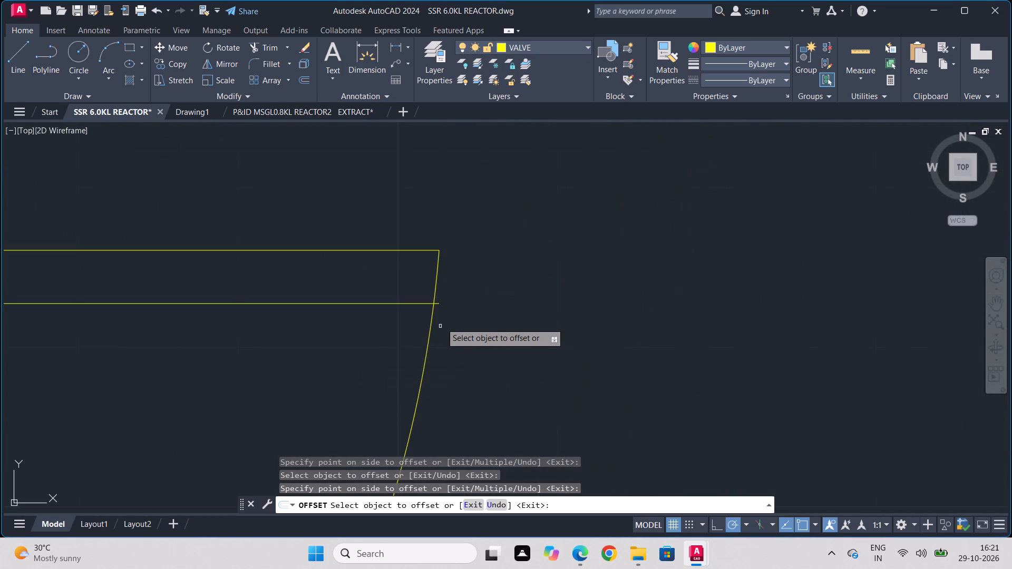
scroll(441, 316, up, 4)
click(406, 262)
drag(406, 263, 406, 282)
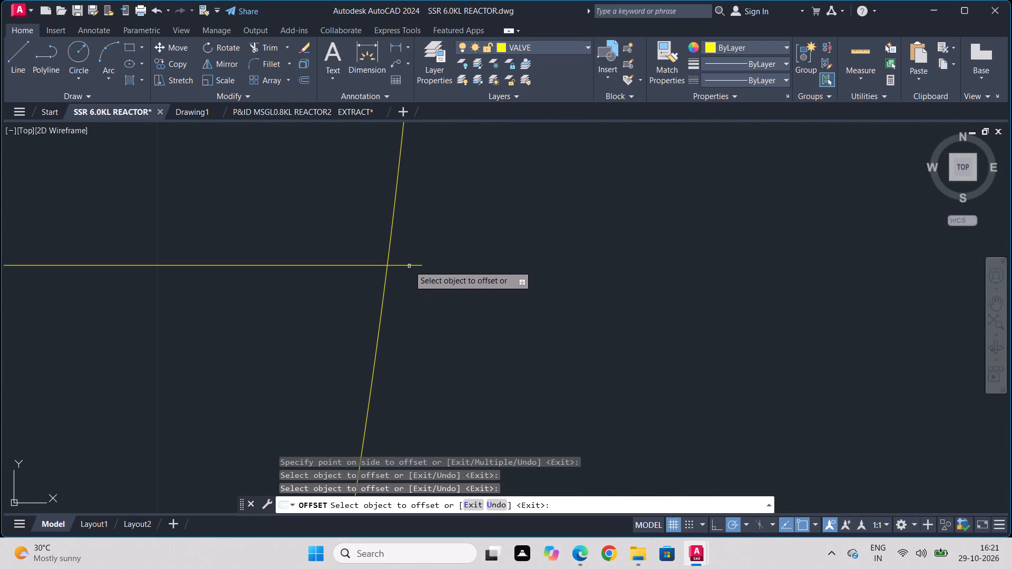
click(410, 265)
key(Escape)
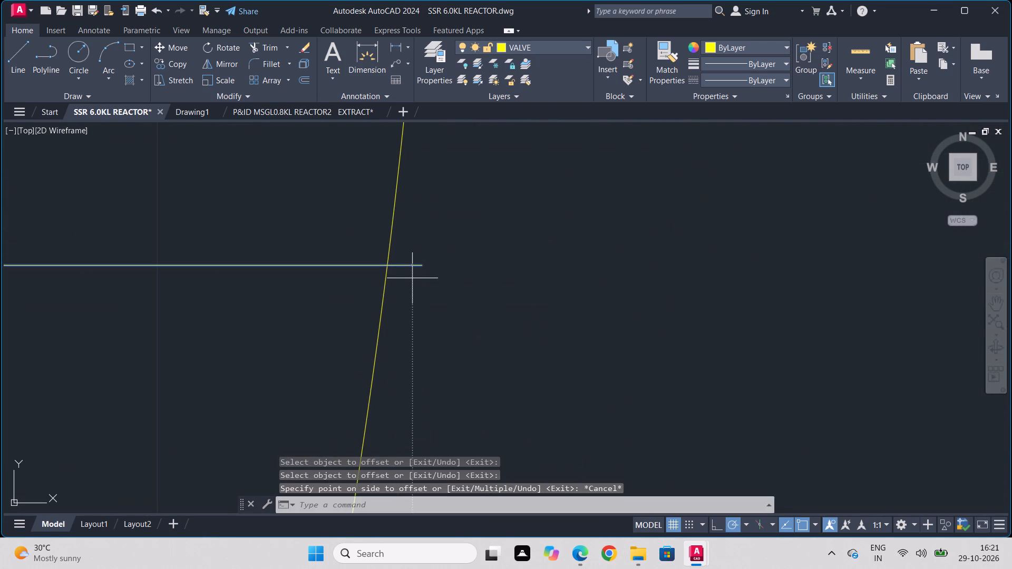
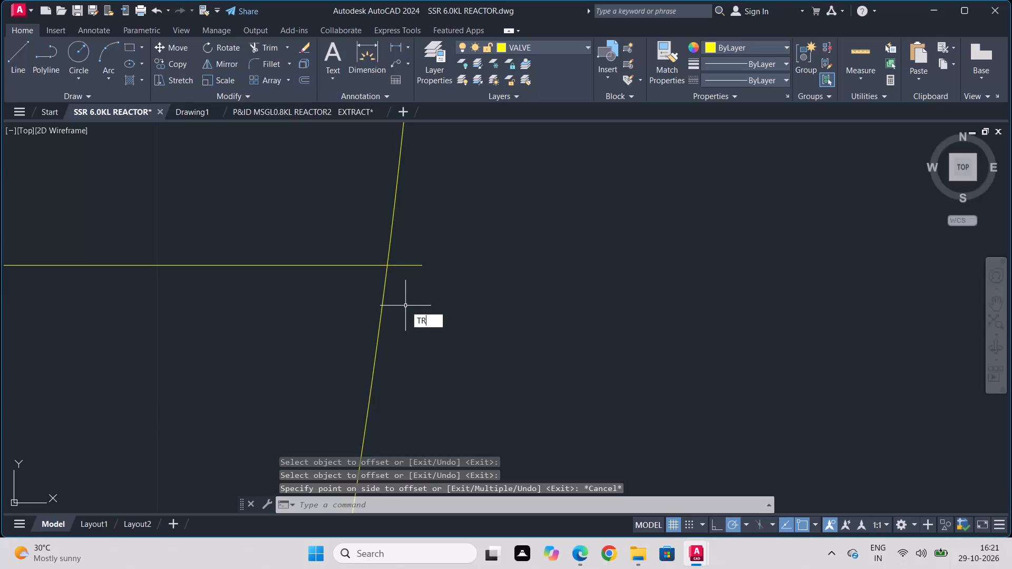
Trim both overhanging ends of the symbol's upper inner offset line back to the arcs.
key(Return)
drag(408, 281, 415, 251)
scroll(416, 271, down, 2)
middle_drag(181, 347, 840, 262)
scroll(199, 343, down, 1)
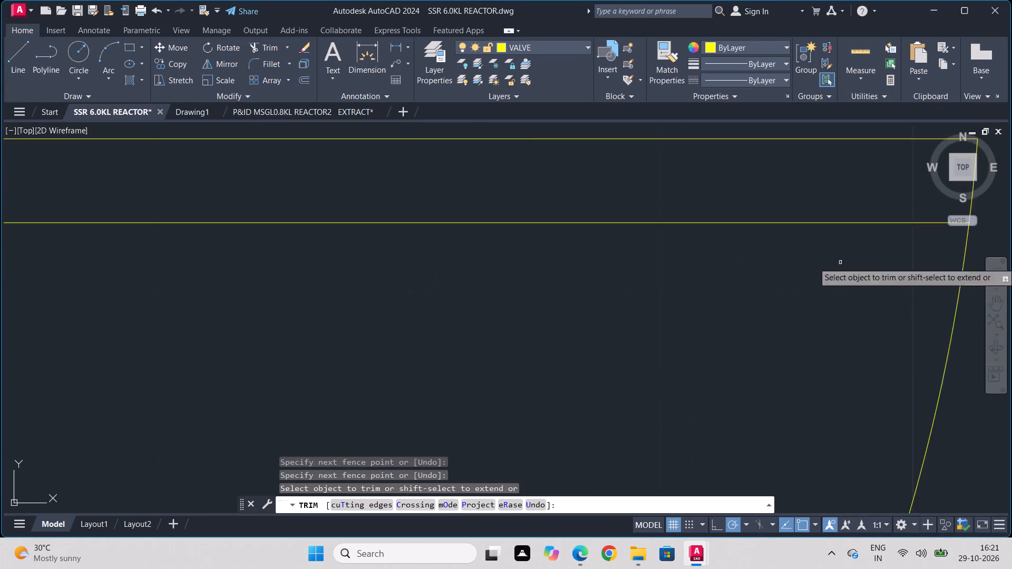
scroll(731, 291, down, 1)
middle_drag(124, 342, 1011, 353)
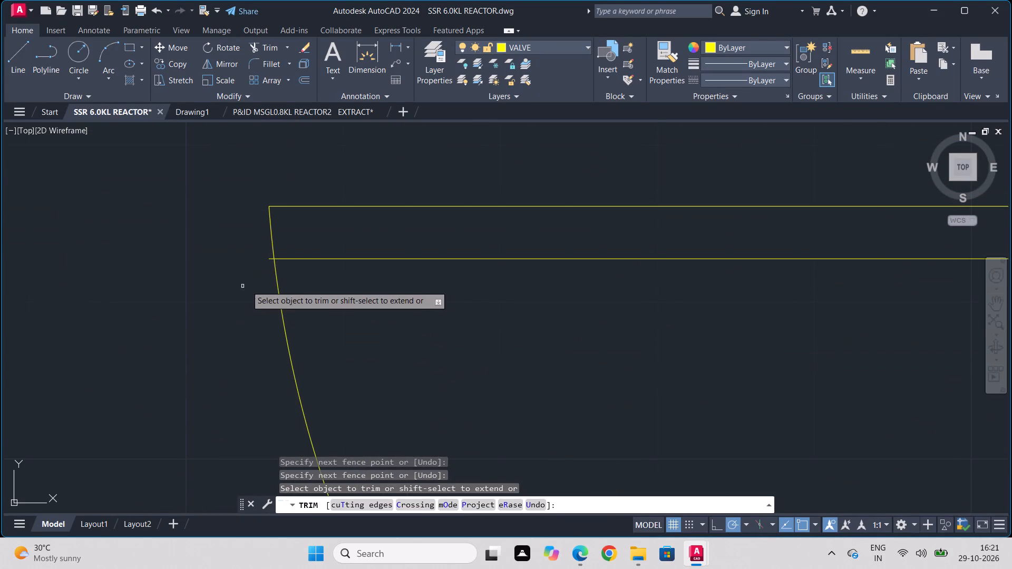
scroll(246, 286, up, 2)
drag(303, 207, 303, 260)
scroll(406, 384, down, 2)
scroll(498, 405, up, 3)
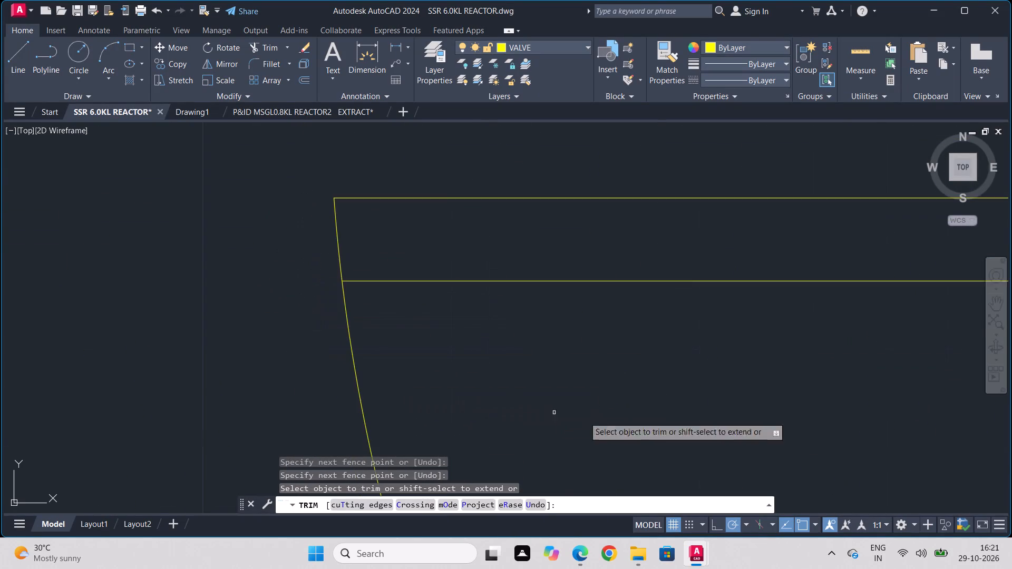
scroll(666, 440, down, 2)
middle_drag(664, 430, 84, 99)
scroll(28, 82, down, 1)
scroll(240, 272, down, 2)
middle_drag(341, 313, 359, 165)
scroll(346, 348, down, 1)
middle_drag(339, 386, 402, 121)
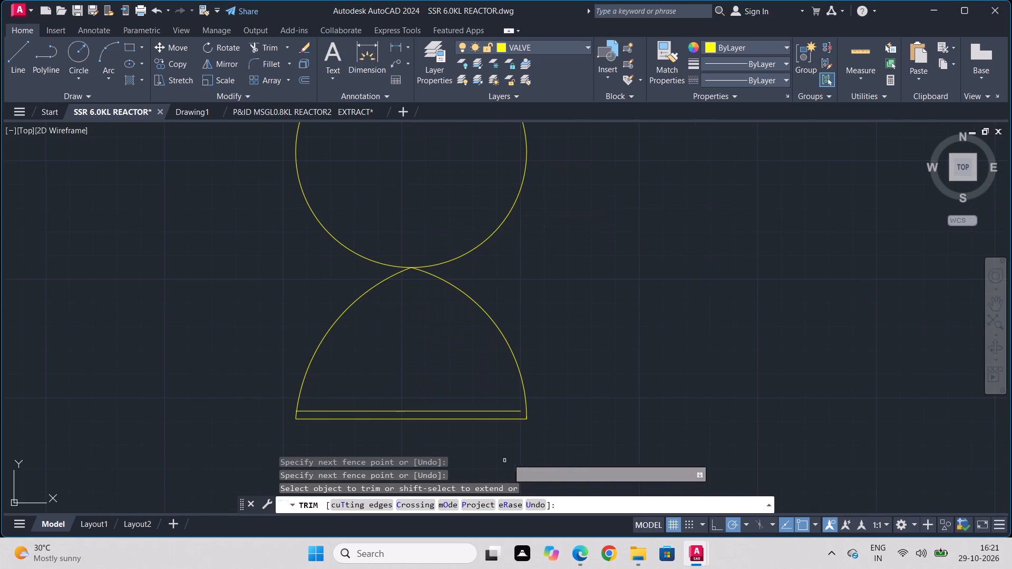
key(Escape)
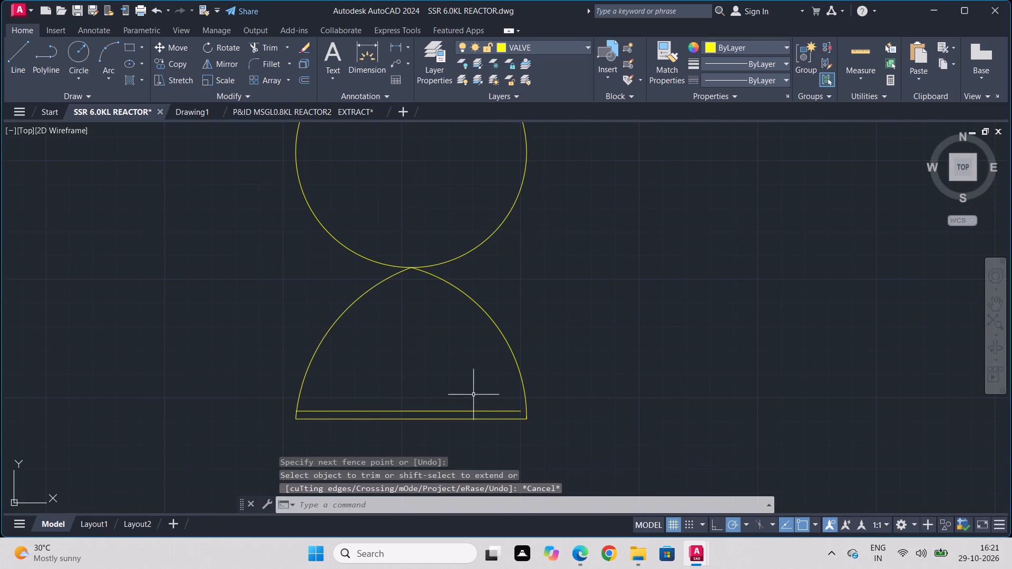
Stretch the short end of the lower inner offset line horizontally to meet the adjacent arc.
click(474, 411)
scroll(500, 403, up, 5)
middle_drag(503, 397, 360, 168)
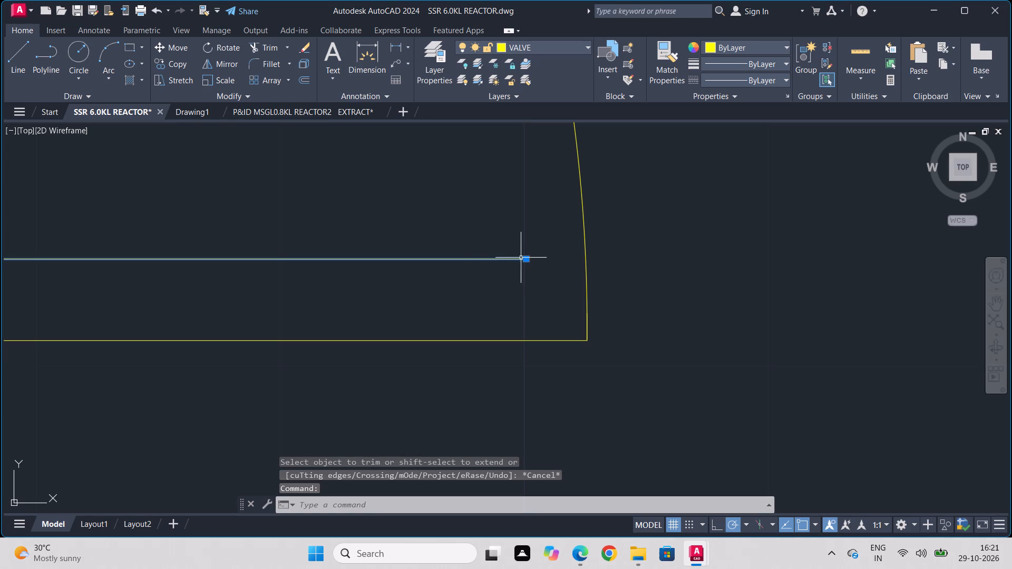
click(525, 259)
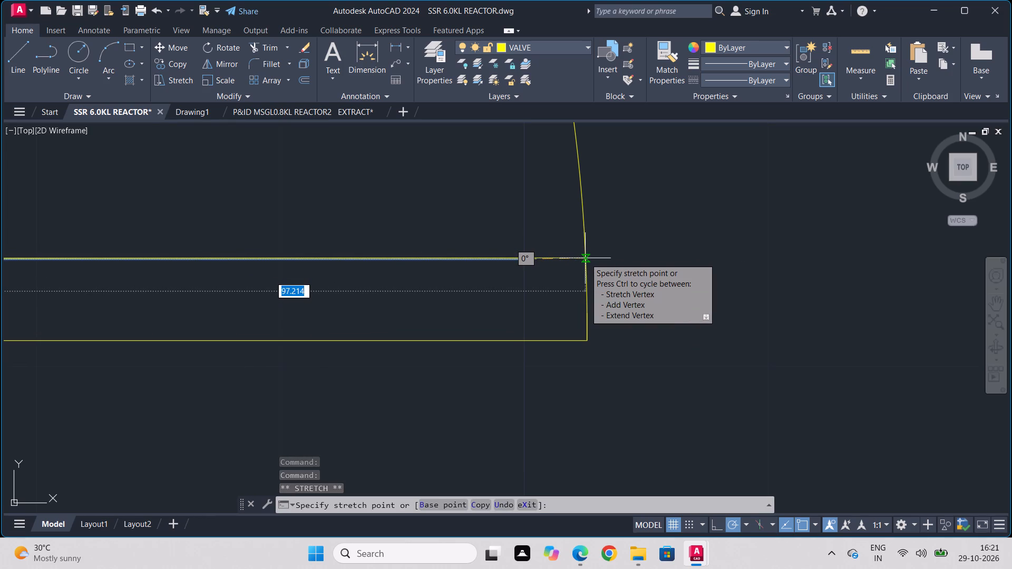
click(585, 259)
scroll(449, 343, down, 3)
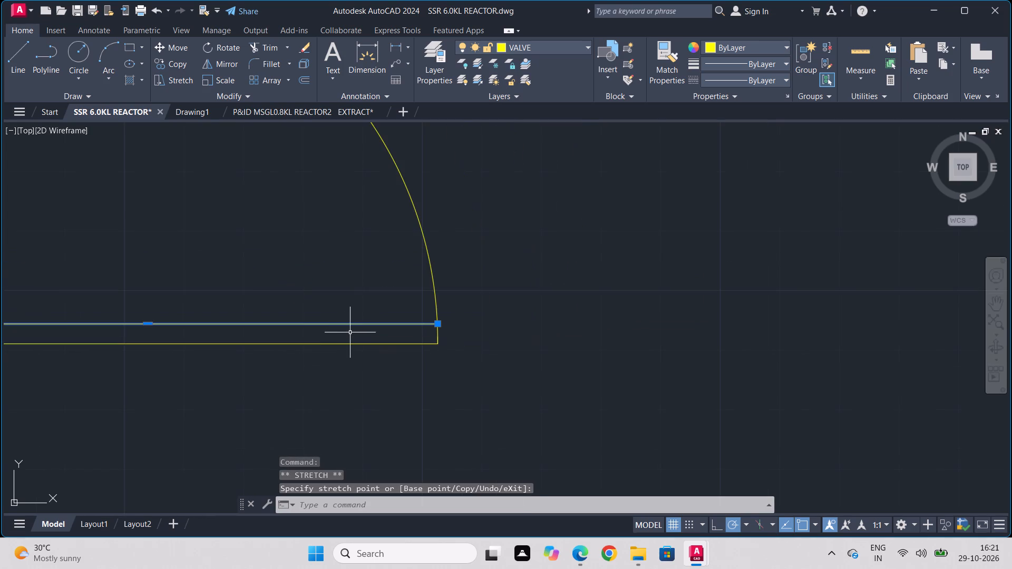
key(Escape)
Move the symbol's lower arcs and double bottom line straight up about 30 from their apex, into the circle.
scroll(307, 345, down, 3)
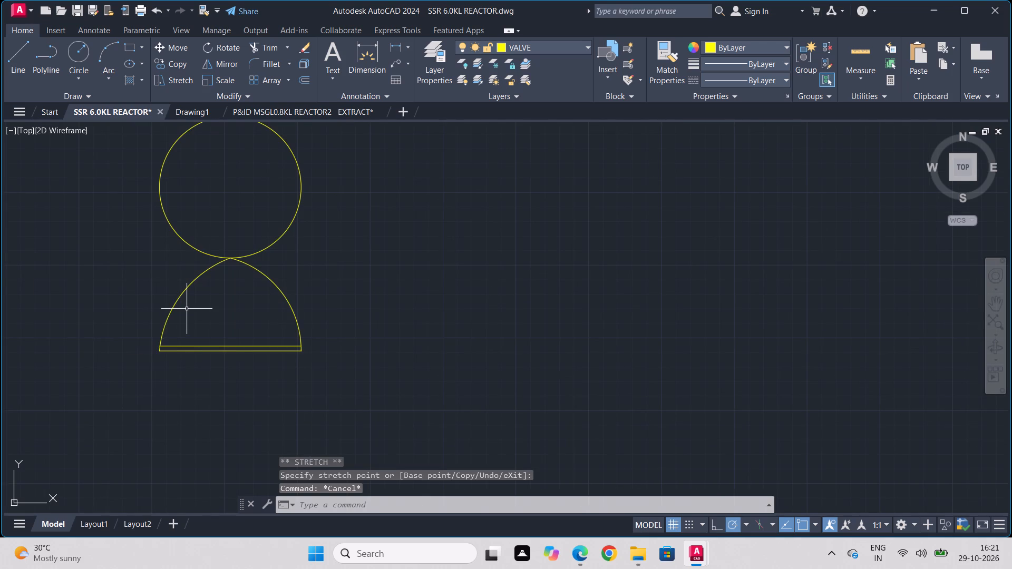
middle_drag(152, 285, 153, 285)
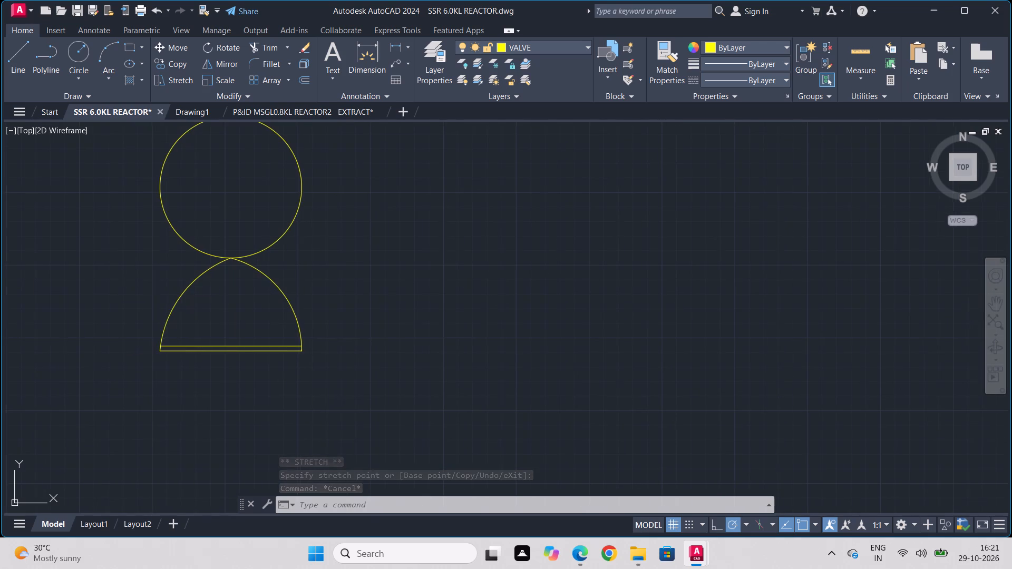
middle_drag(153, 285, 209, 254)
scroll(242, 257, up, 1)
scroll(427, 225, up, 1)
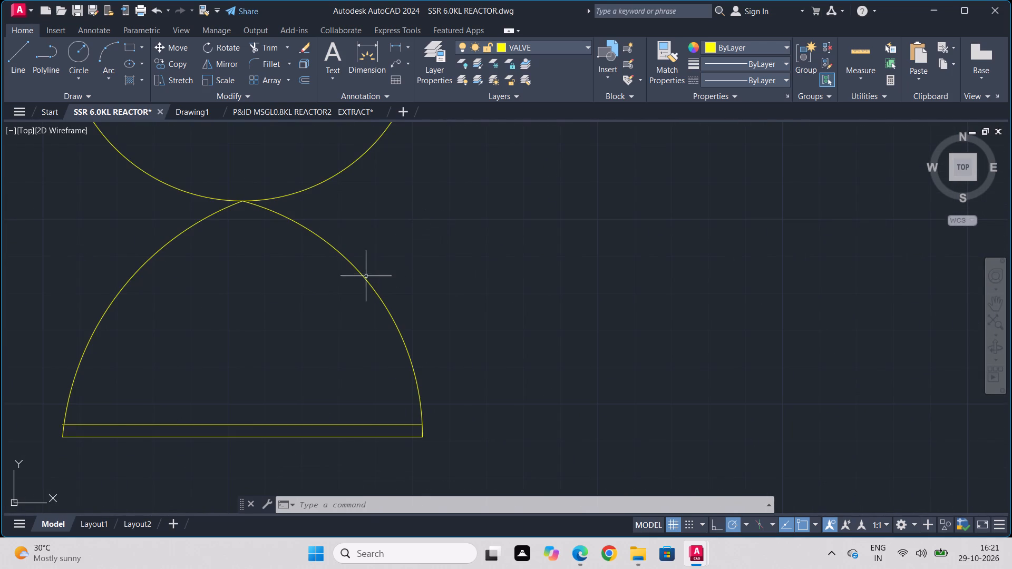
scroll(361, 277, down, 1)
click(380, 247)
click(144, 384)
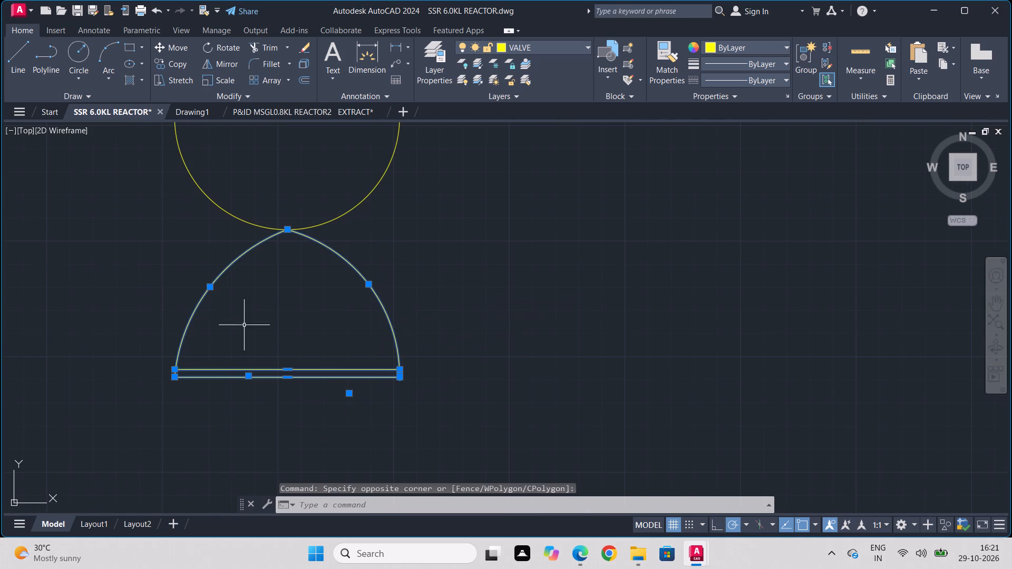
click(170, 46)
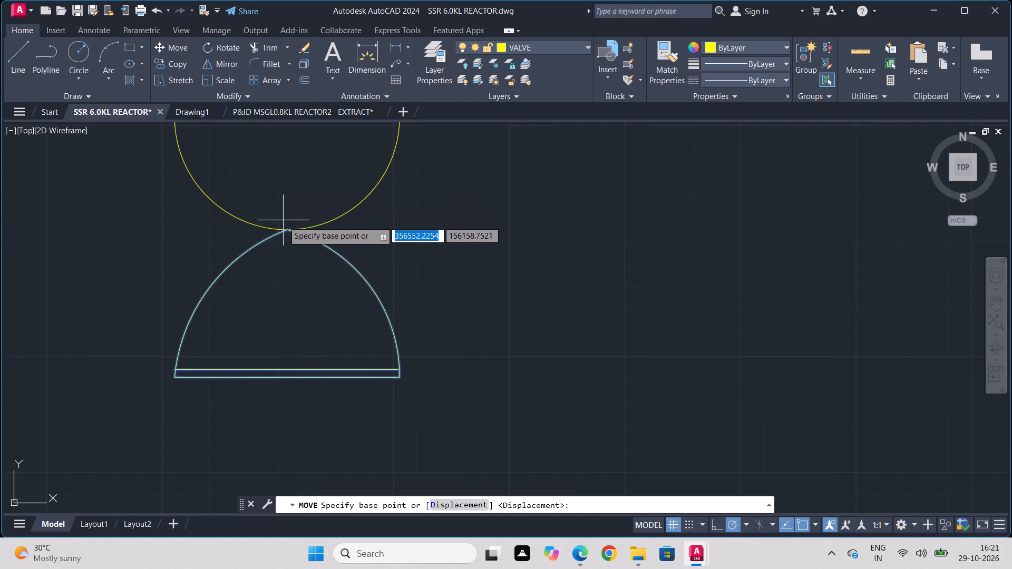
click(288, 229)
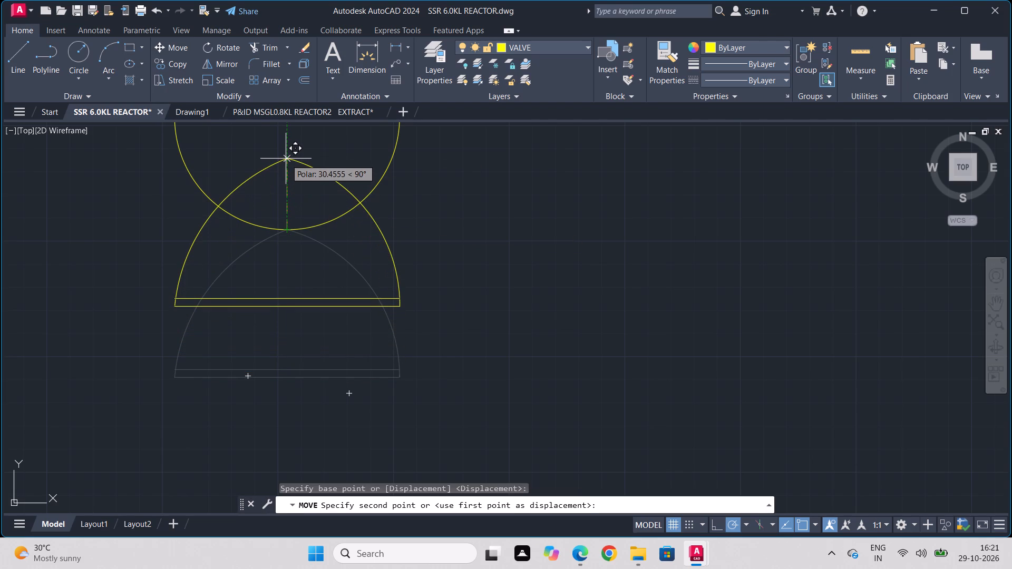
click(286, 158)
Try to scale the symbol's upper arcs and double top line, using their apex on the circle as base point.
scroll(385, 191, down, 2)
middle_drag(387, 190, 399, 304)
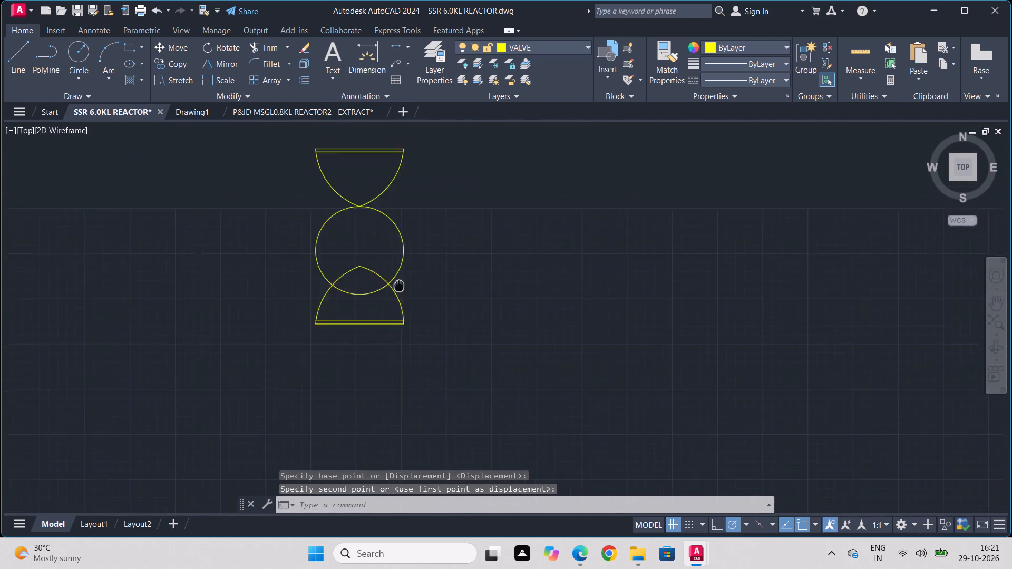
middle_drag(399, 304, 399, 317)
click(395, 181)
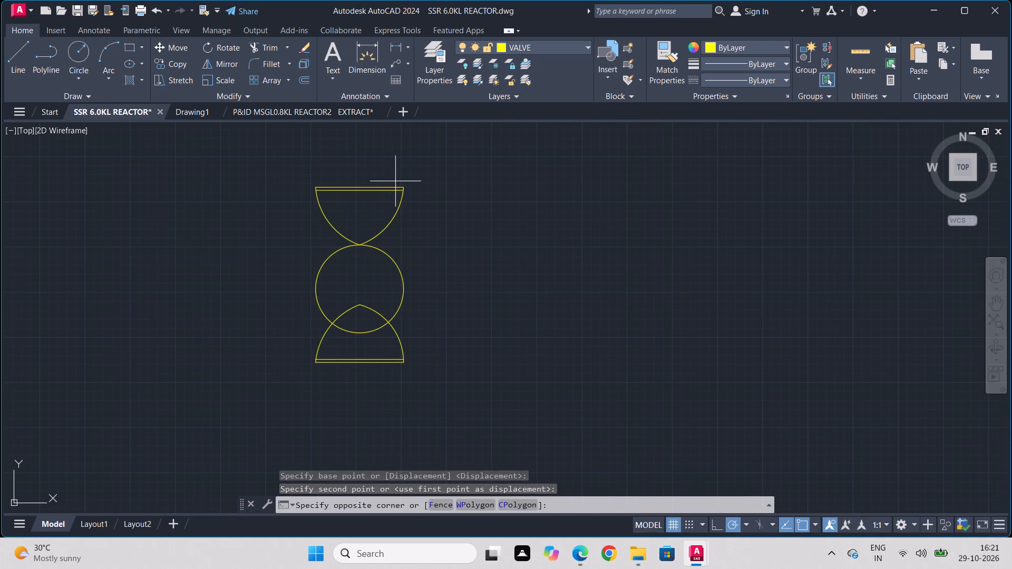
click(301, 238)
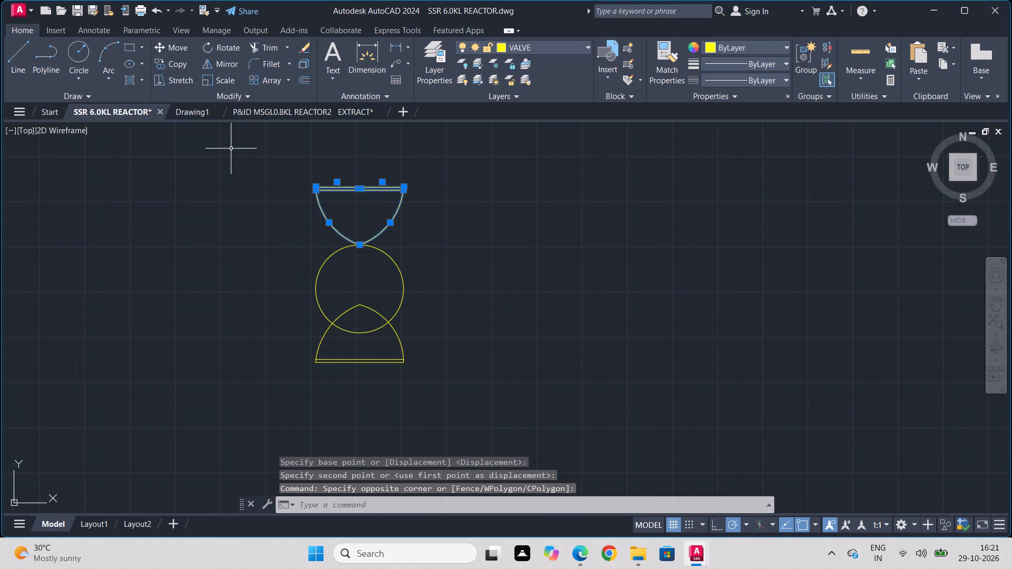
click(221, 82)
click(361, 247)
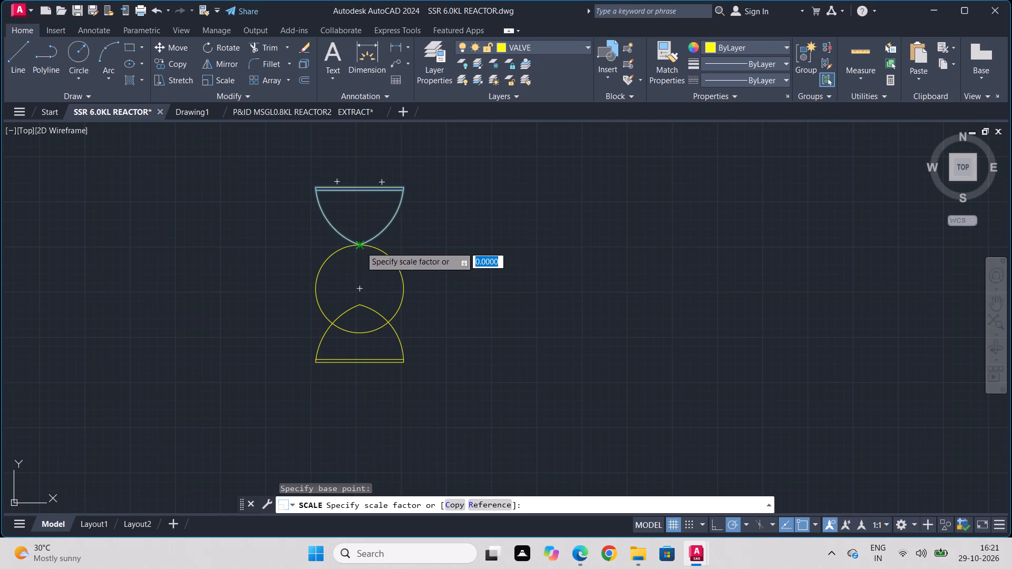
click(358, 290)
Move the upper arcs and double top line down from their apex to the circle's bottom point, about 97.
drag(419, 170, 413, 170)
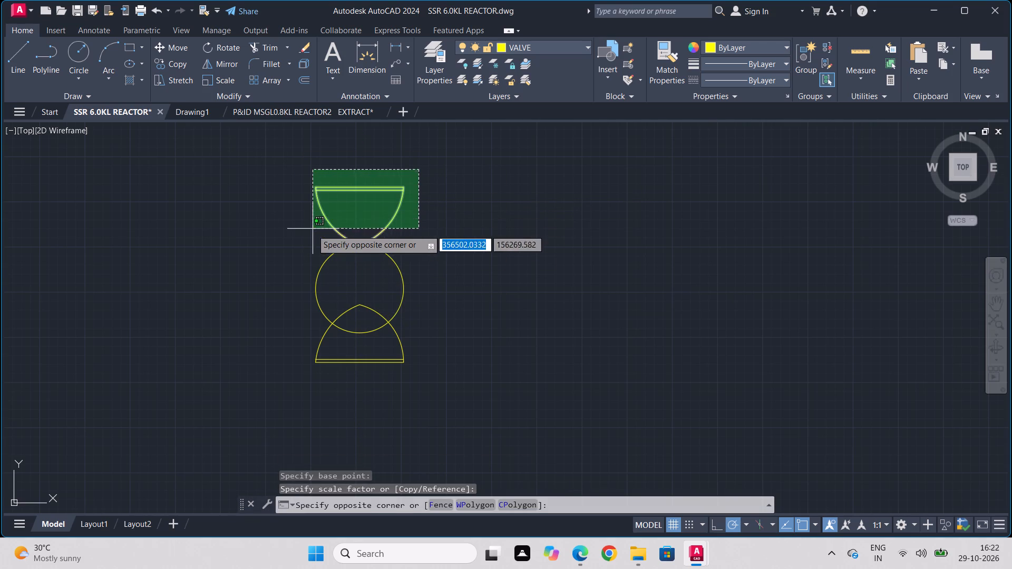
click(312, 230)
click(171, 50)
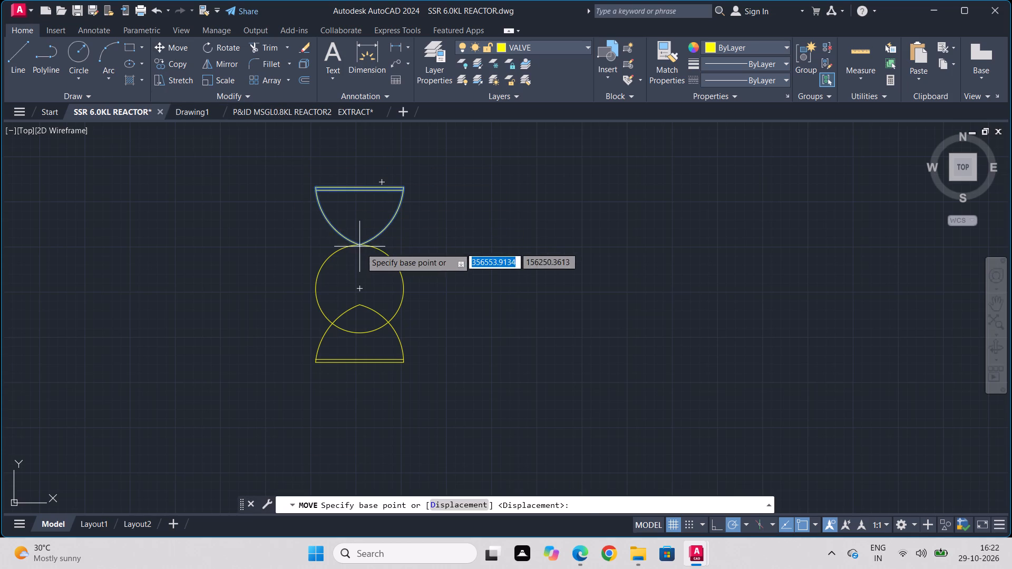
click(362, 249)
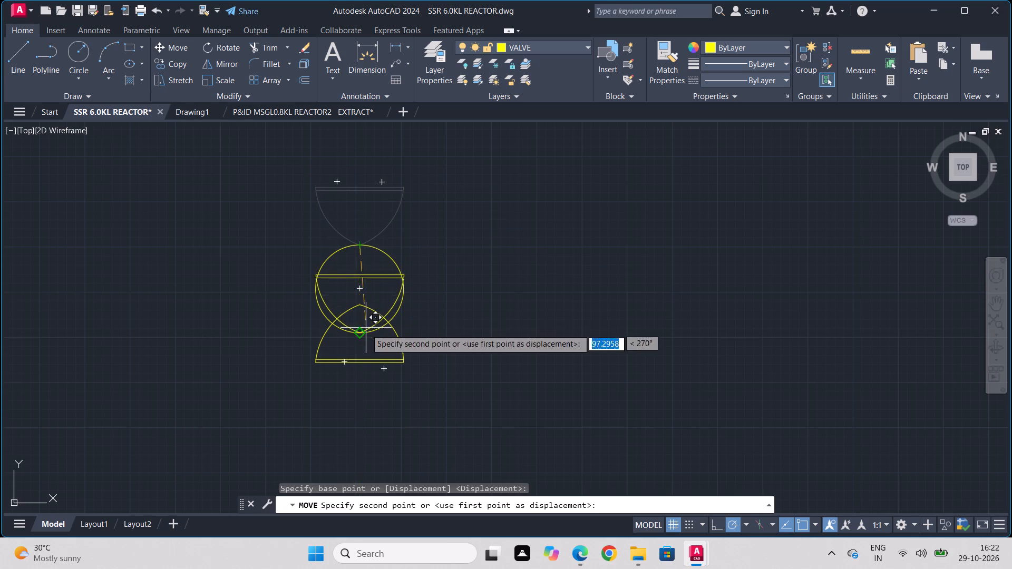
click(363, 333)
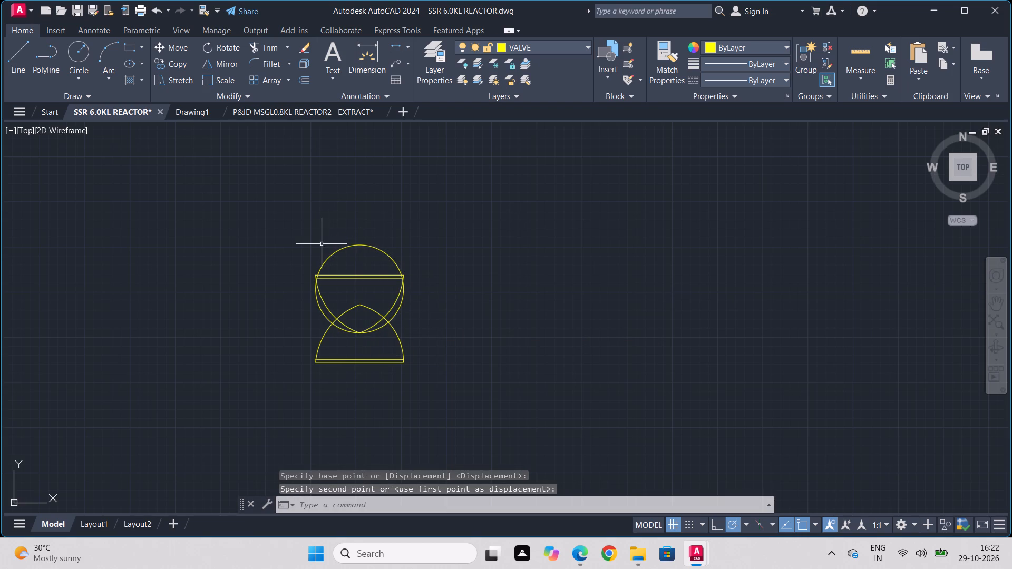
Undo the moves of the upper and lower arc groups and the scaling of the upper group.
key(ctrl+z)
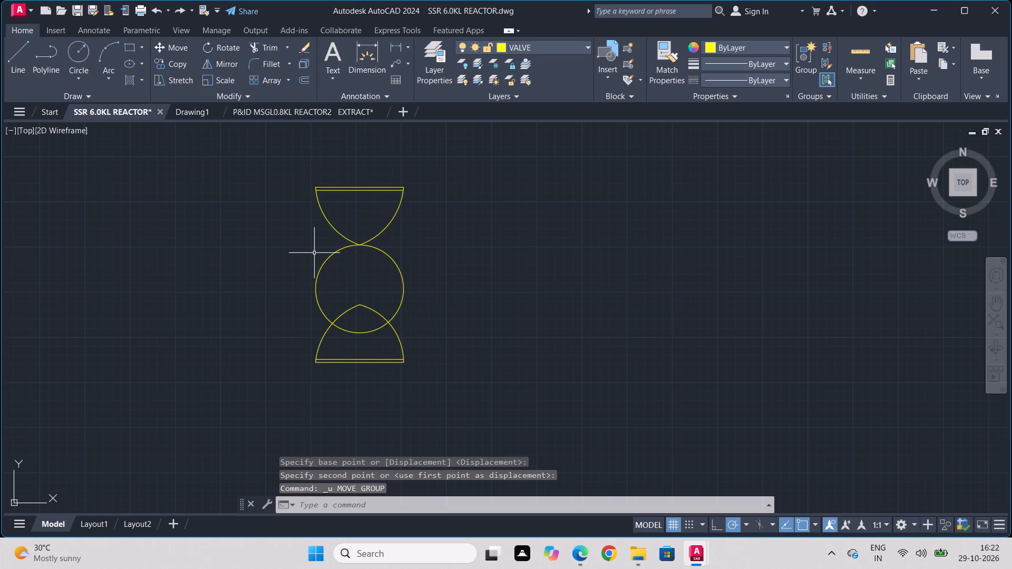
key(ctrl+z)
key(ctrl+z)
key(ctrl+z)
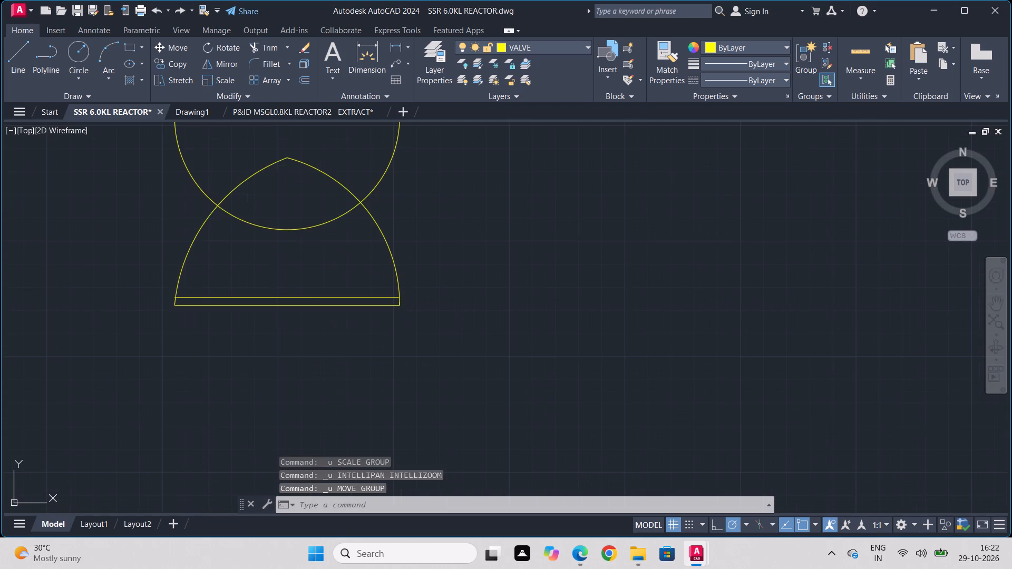
Move the whole symbol from its top line to the empty area beside the green header with the existing valves.
scroll(387, 287, down, 2)
scroll(388, 288, up, 1)
scroll(483, 308, down, 2)
drag(467, 152, 462, 168)
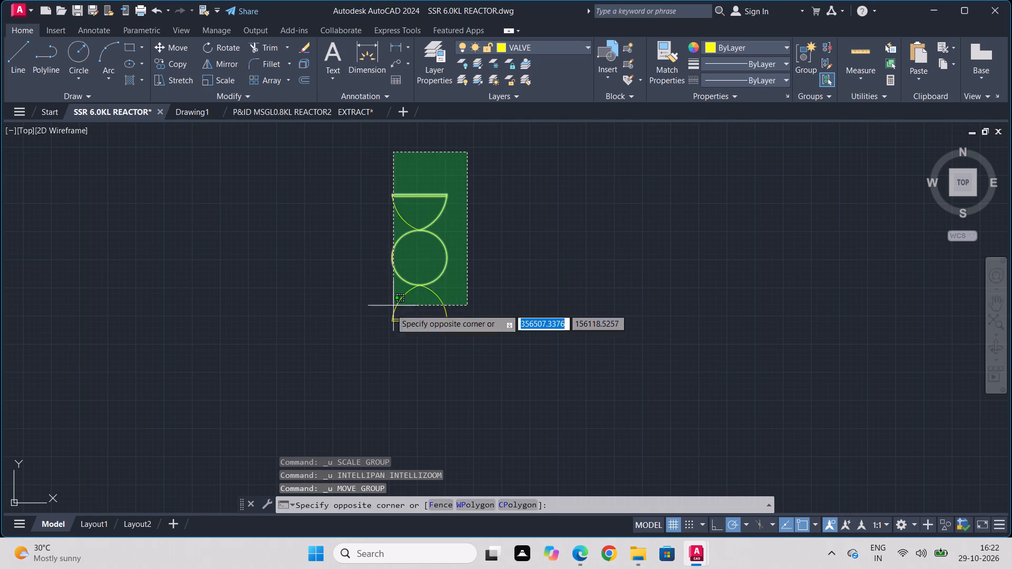
click(353, 365)
click(182, 48)
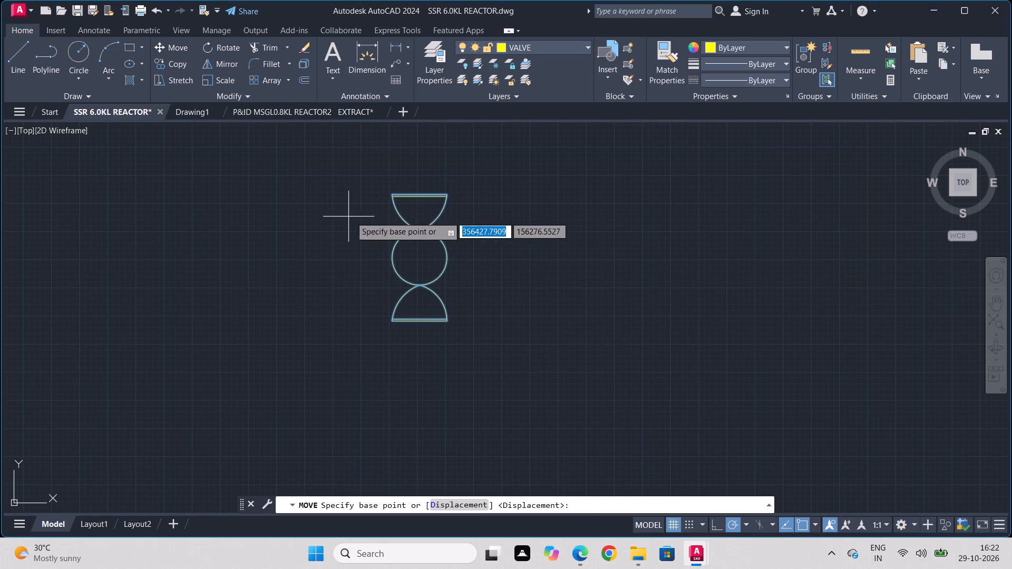
click(421, 192)
scroll(684, 288, down, 1)
scroll(684, 288, up, 1)
scroll(684, 288, down, 4)
middle_drag(686, 282, 346, 210)
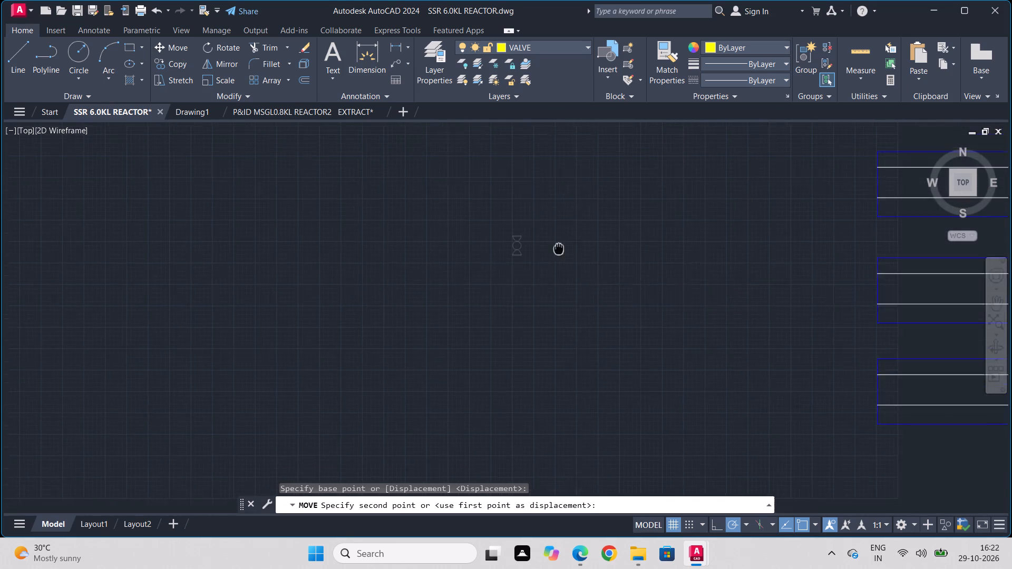
middle_drag(346, 210, 7, 216)
middle_drag(706, 385, 61, 167)
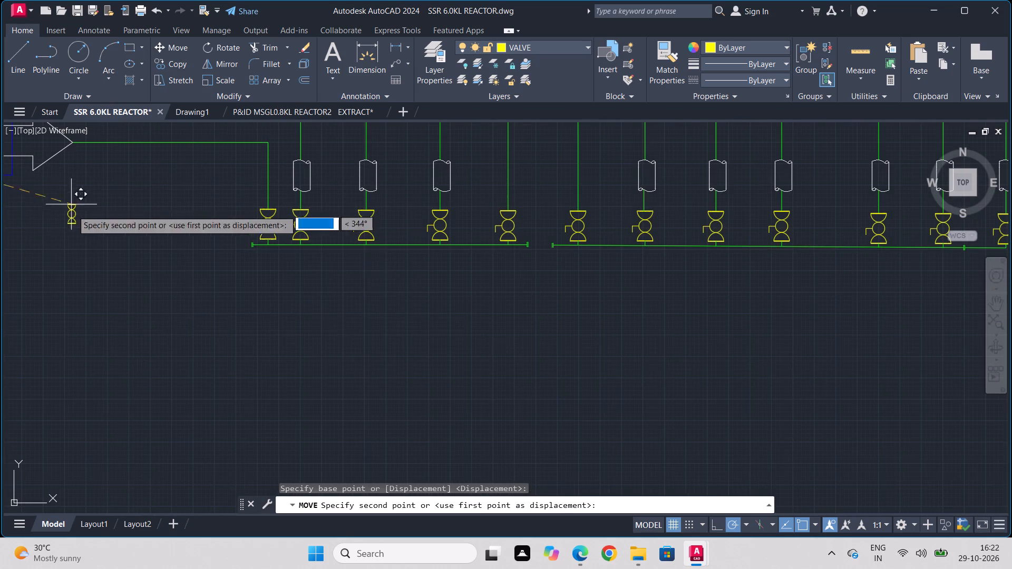
scroll(196, 321, up, 1)
click(141, 223)
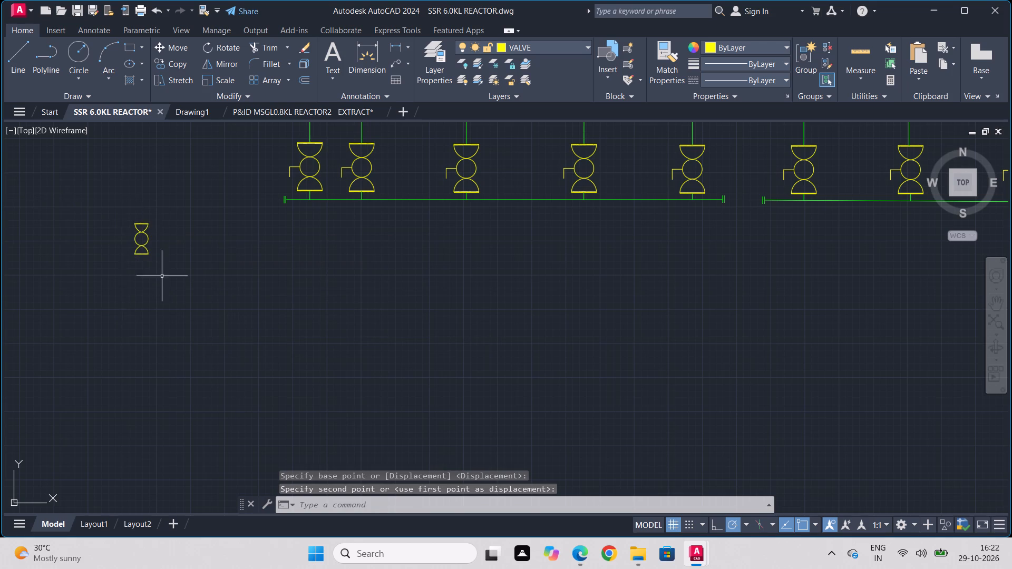
Scale the whole symbol up to about twice its size, using the midpoint of its bottom line as base point.
drag(147, 165, 140, 188)
click(108, 306)
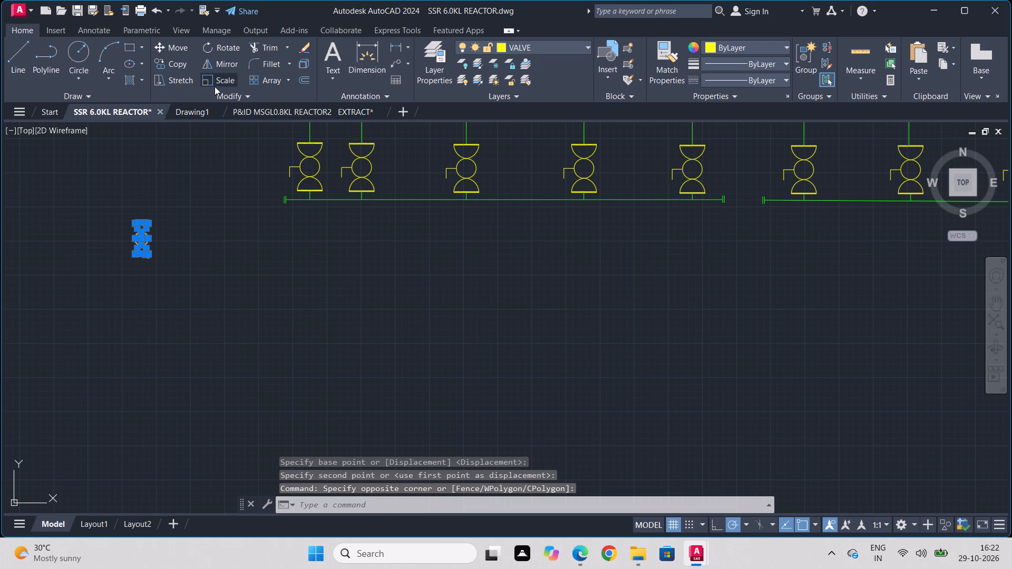
click(215, 86)
click(141, 254)
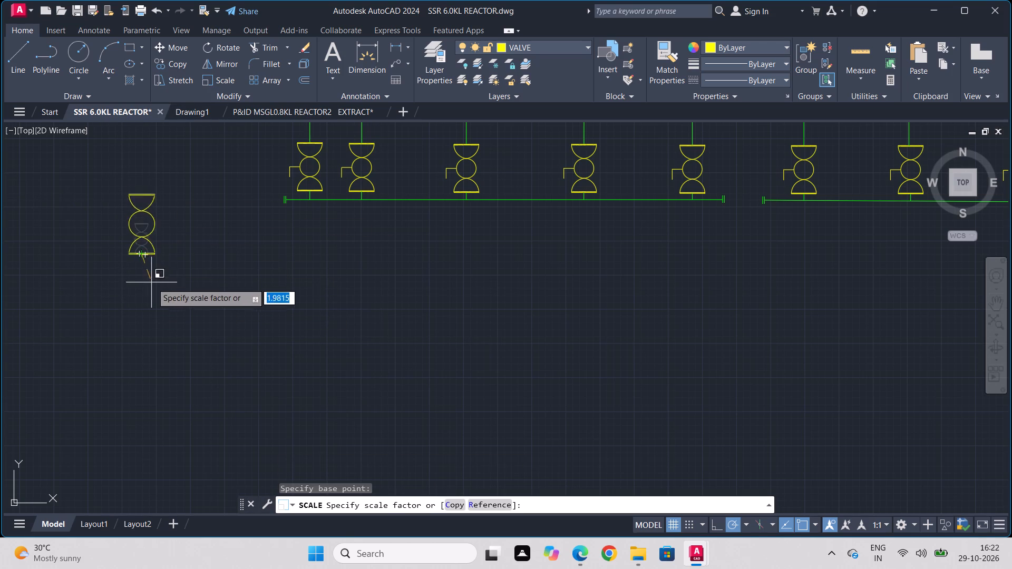
click(160, 278)
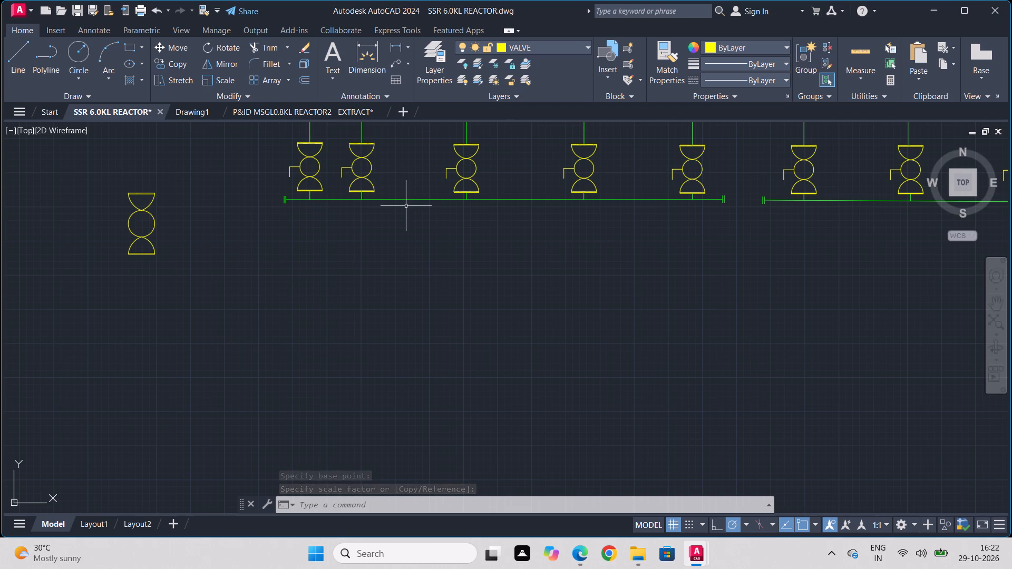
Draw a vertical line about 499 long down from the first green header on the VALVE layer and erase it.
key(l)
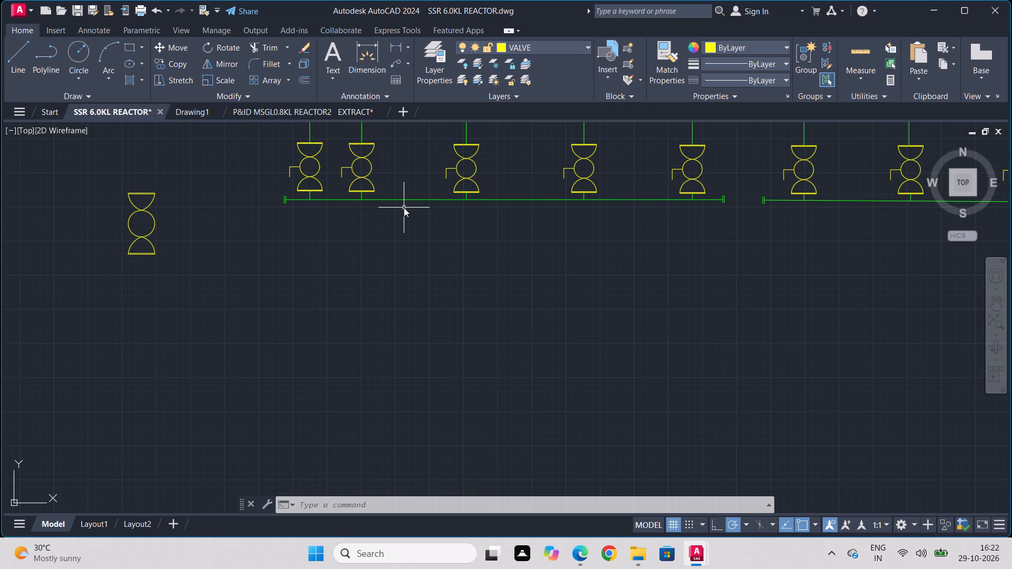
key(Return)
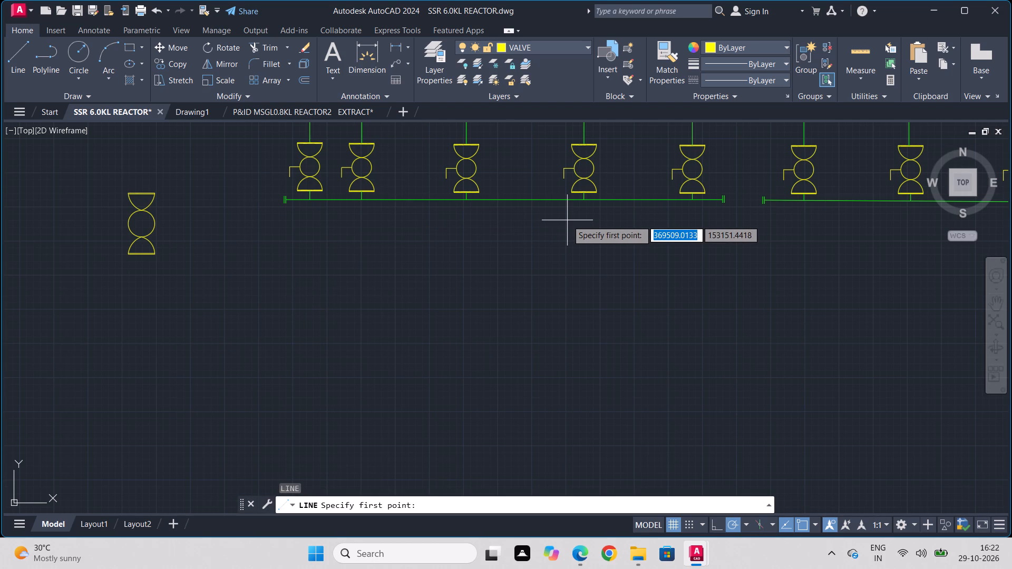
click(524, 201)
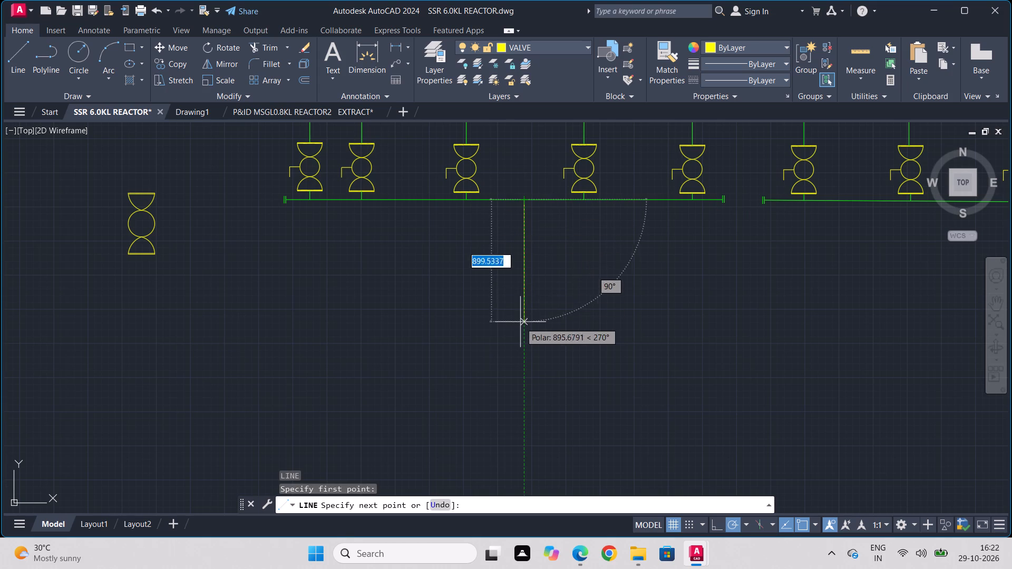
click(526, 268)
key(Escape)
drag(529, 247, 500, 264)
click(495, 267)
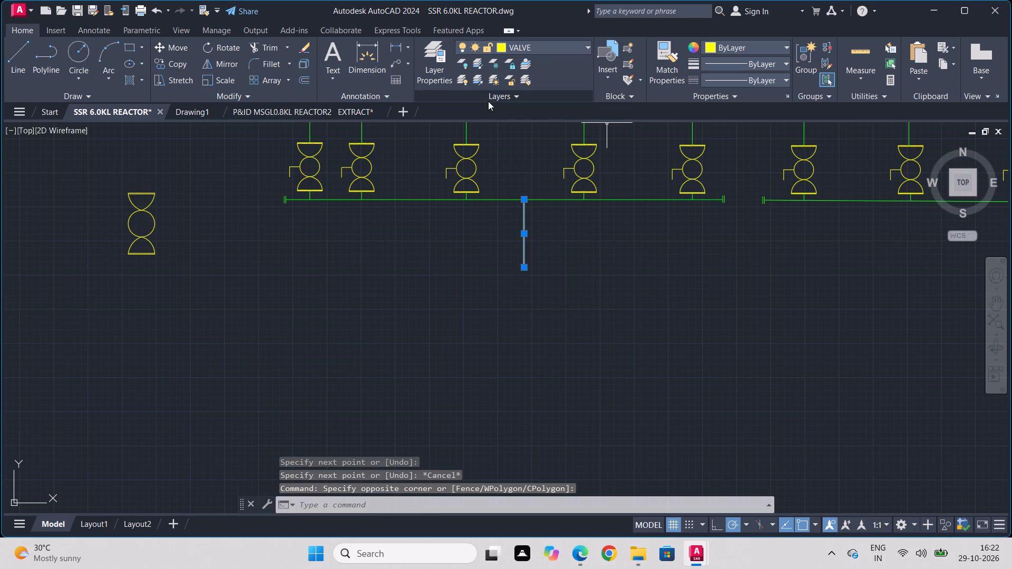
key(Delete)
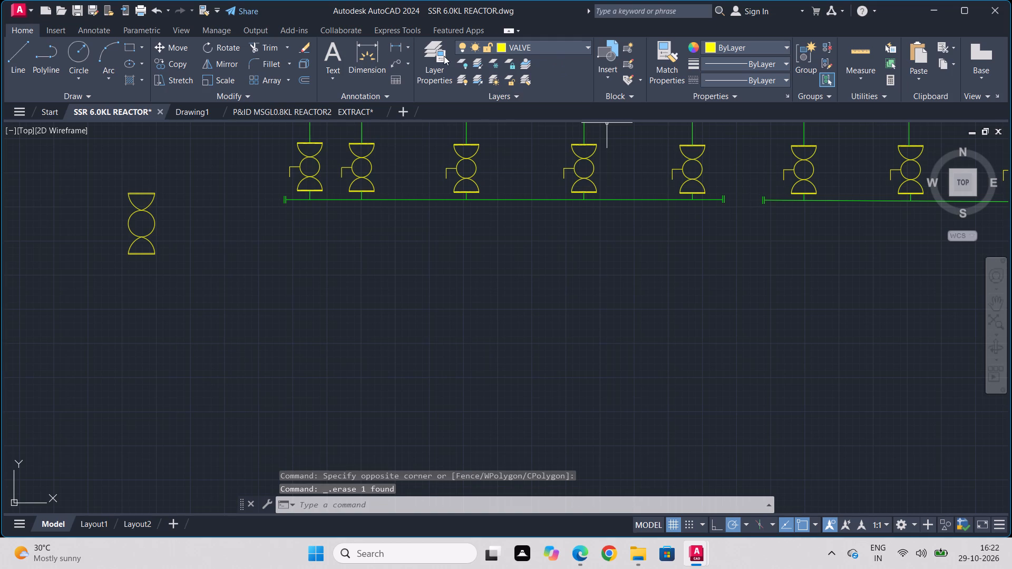
Make PROCESS LINE the current layer.
click(444, 56)
scroll(434, 75, down, 2)
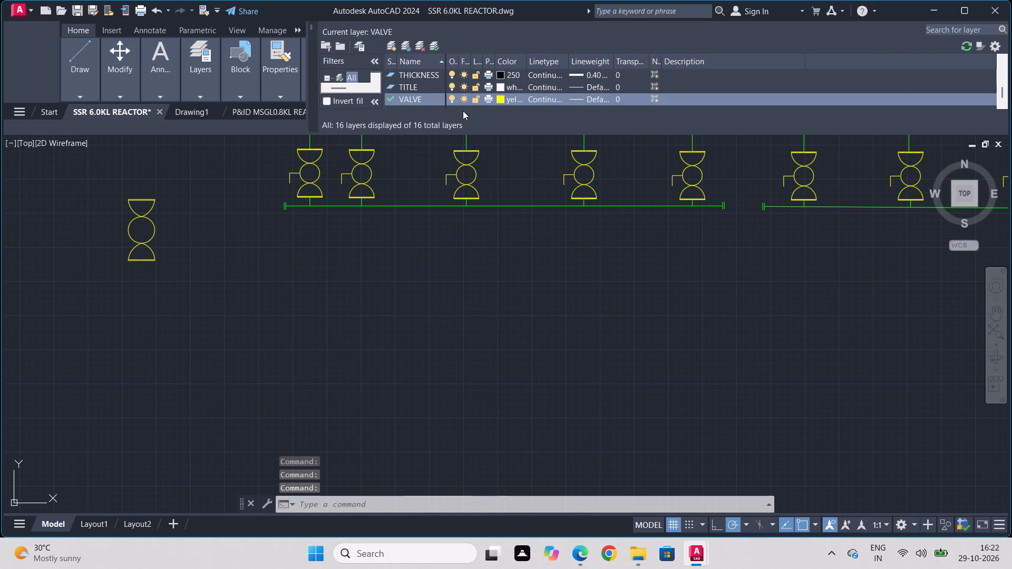
scroll(463, 111, down, 2)
scroll(490, 93, up, 2)
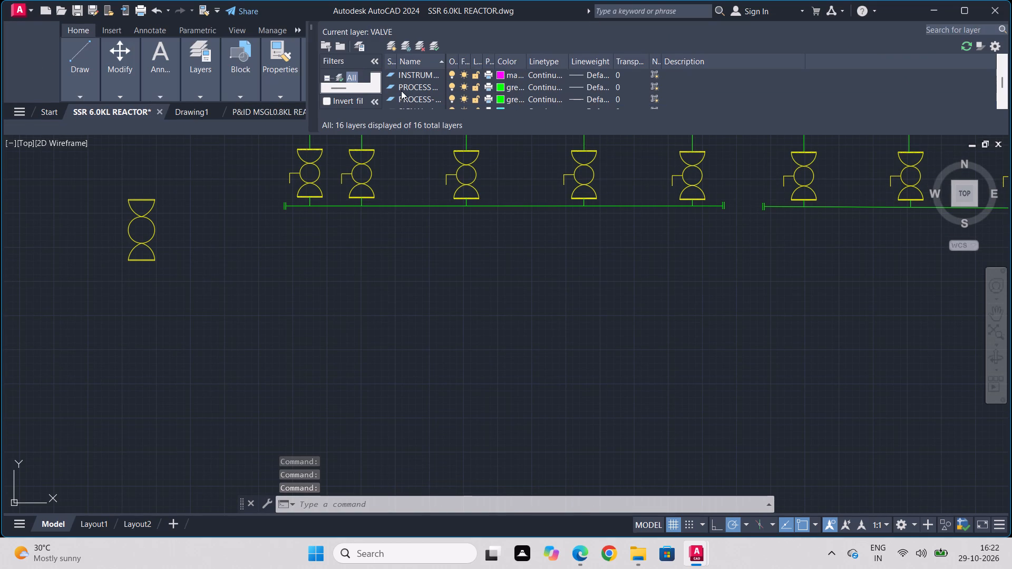
double_click(391, 85)
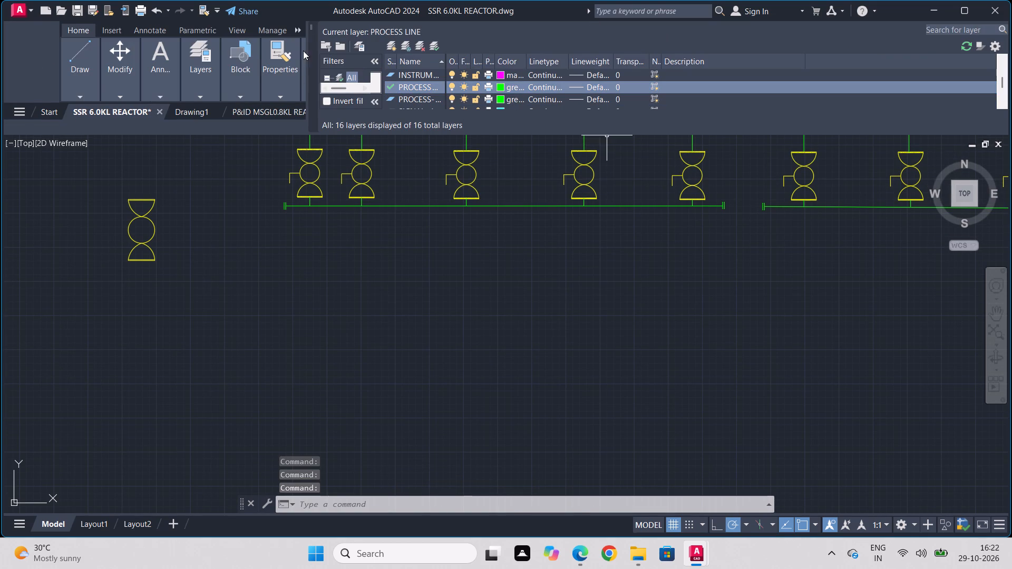
click(313, 26)
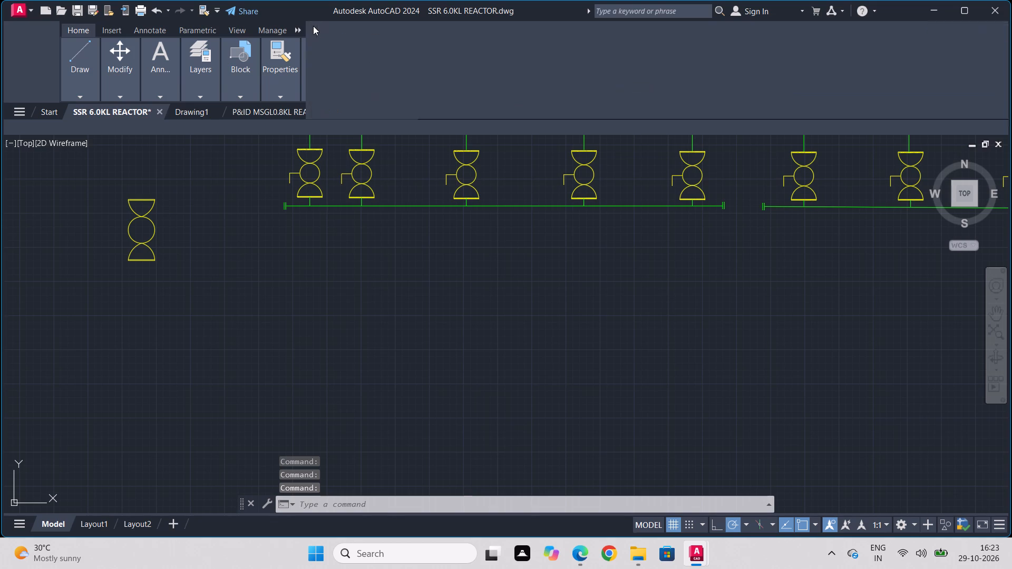
Draw a vertical branch line straight down from the first header, between its third and fourth valves.
click(17, 58)
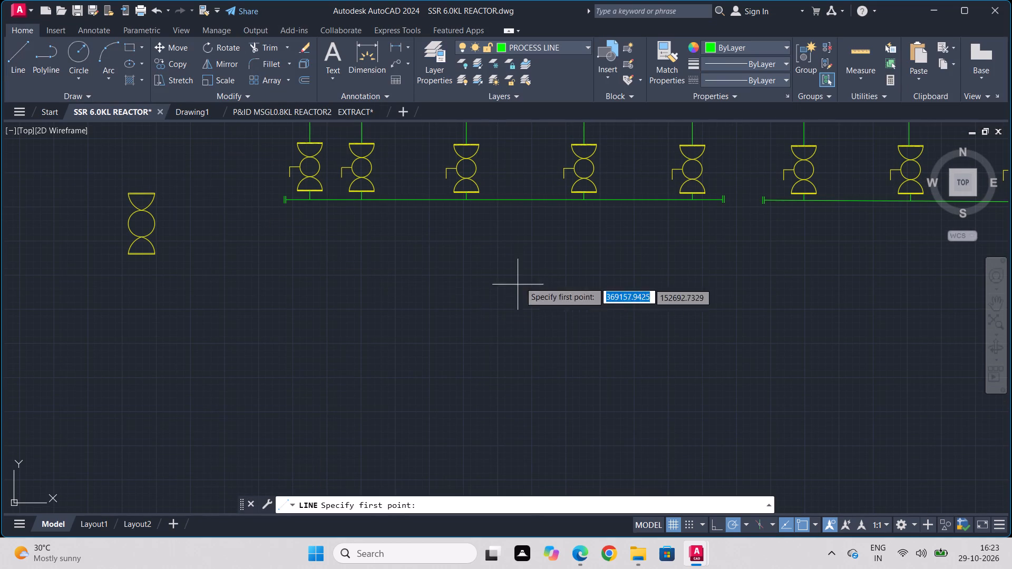
click(523, 199)
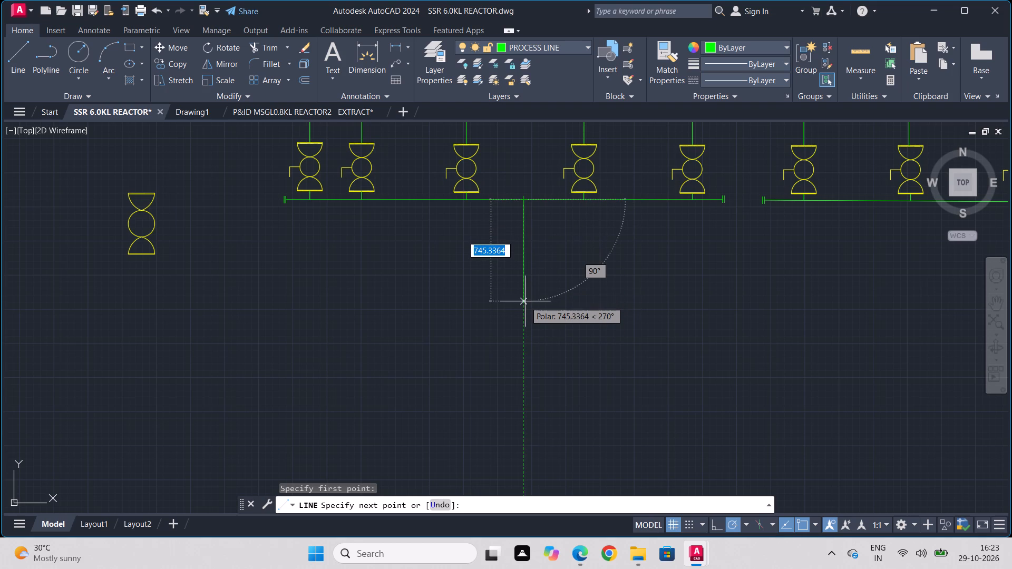
click(525, 282)
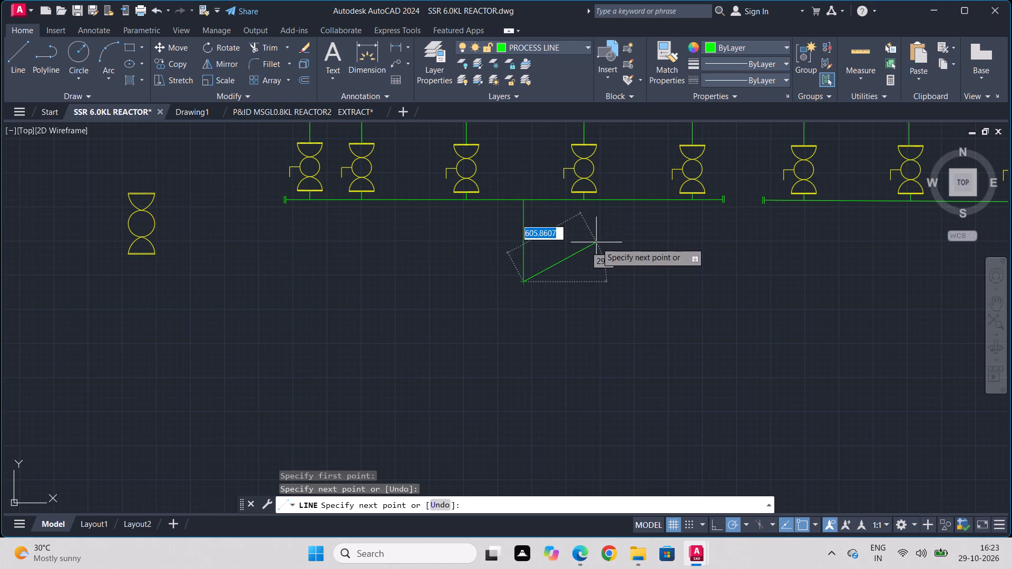
key(Escape)
Copy the vertical branch line from its top end onto the second header, between that header's second and third valves.
drag(609, 230, 591, 236)
click(459, 282)
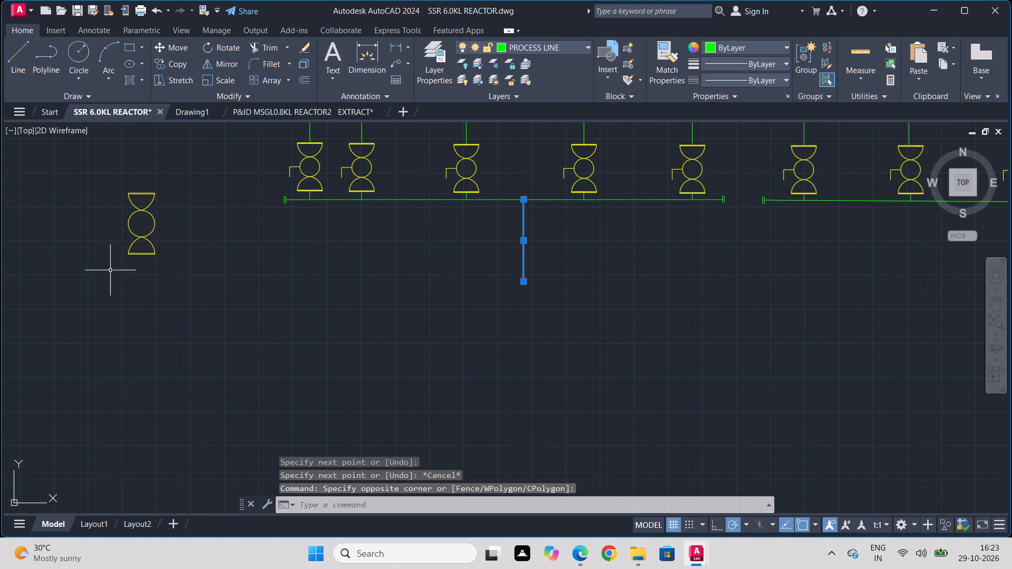
click(173, 69)
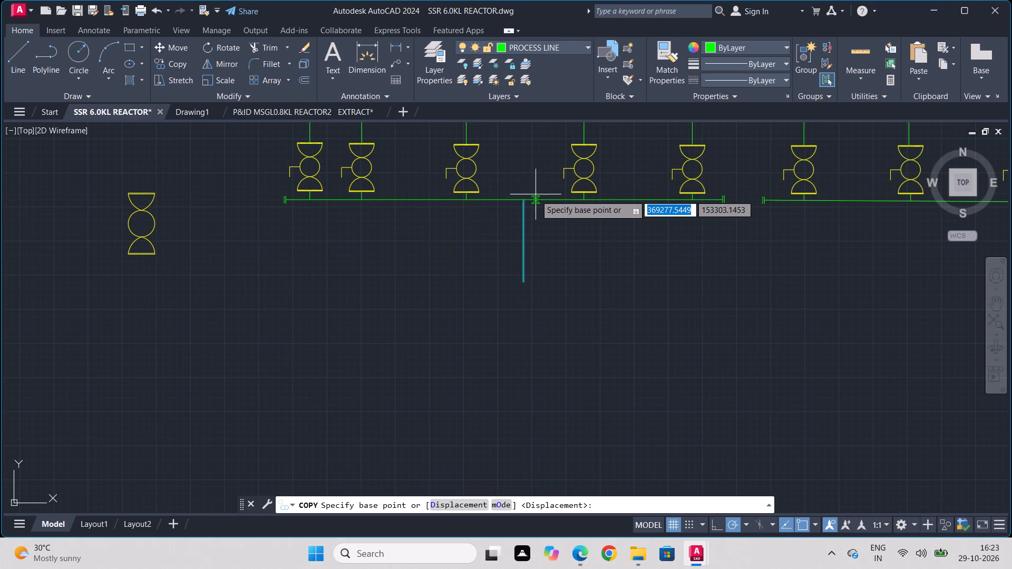
click(523, 202)
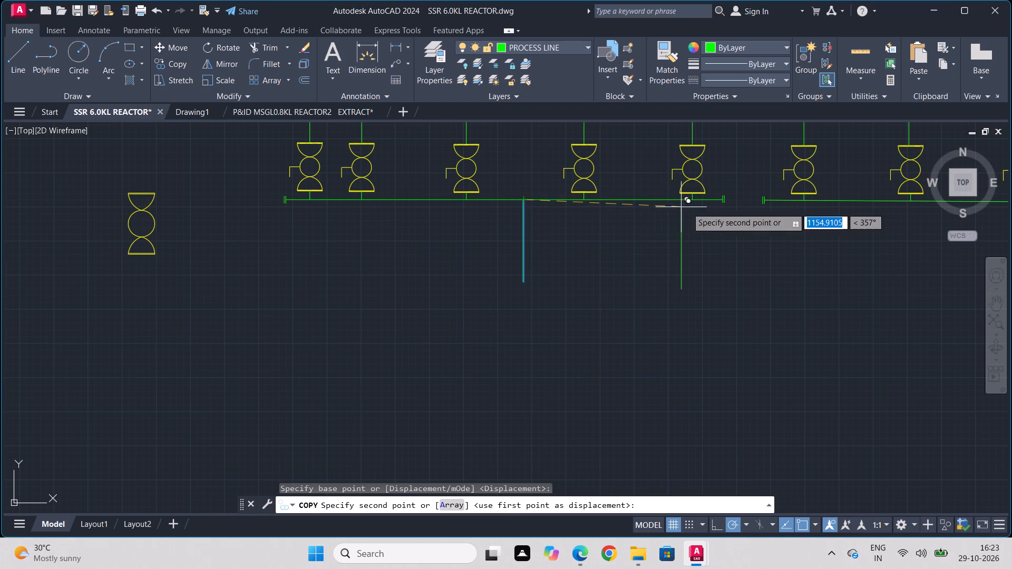
middle_drag(850, 198, 589, 204)
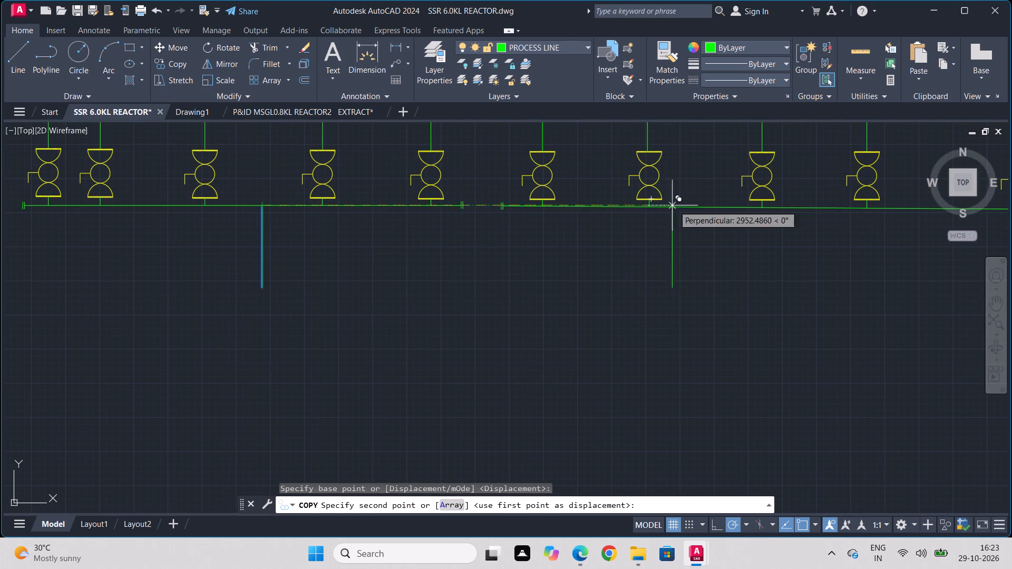
click(715, 208)
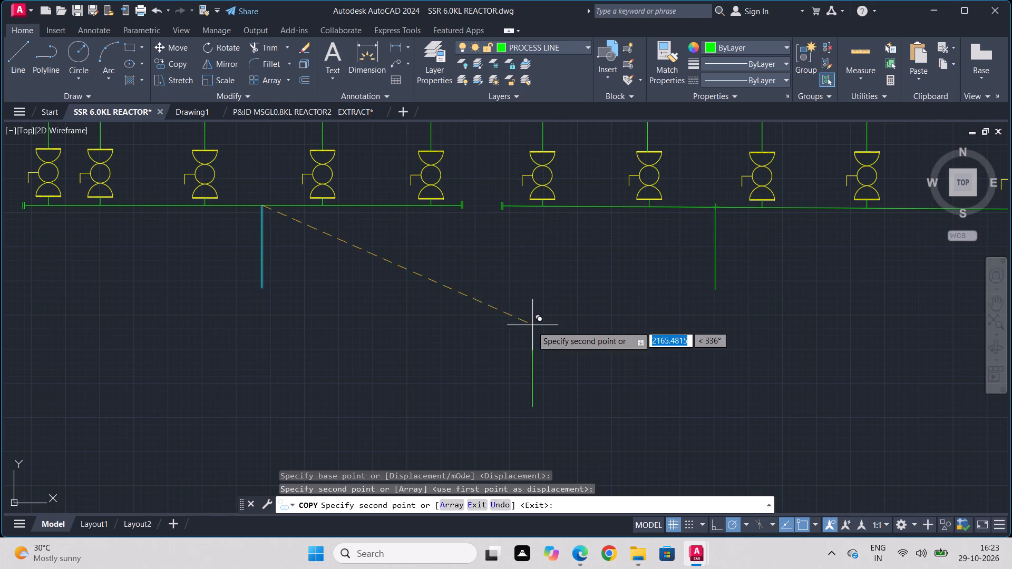
key(Escape)
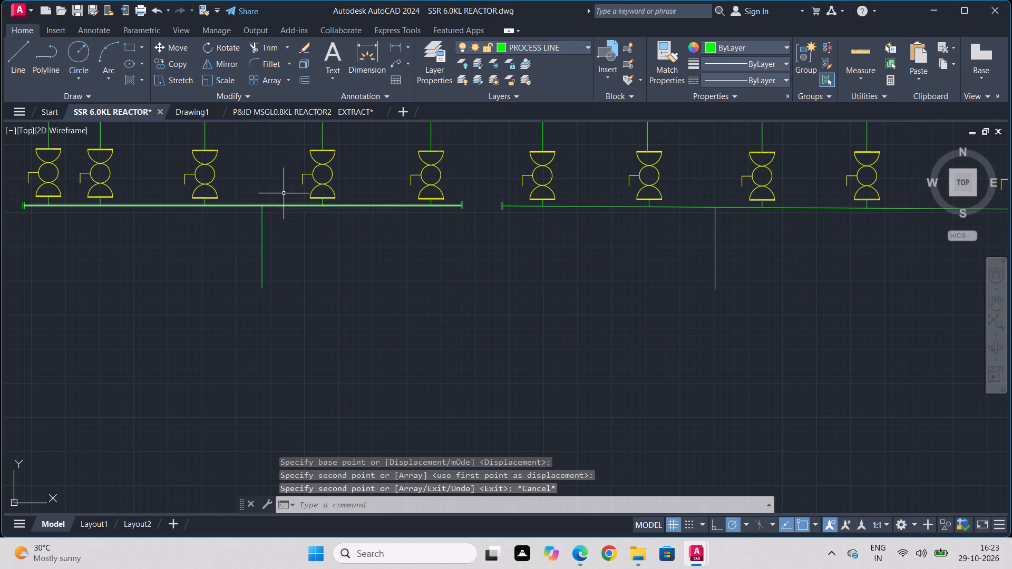
Copy the first header's third valve with its handle to two spots in the empty area below, about 700 apart.
scroll(239, 160, up, 1)
middle_drag(239, 160, 402, 179)
scroll(398, 182, up, 1)
click(351, 143)
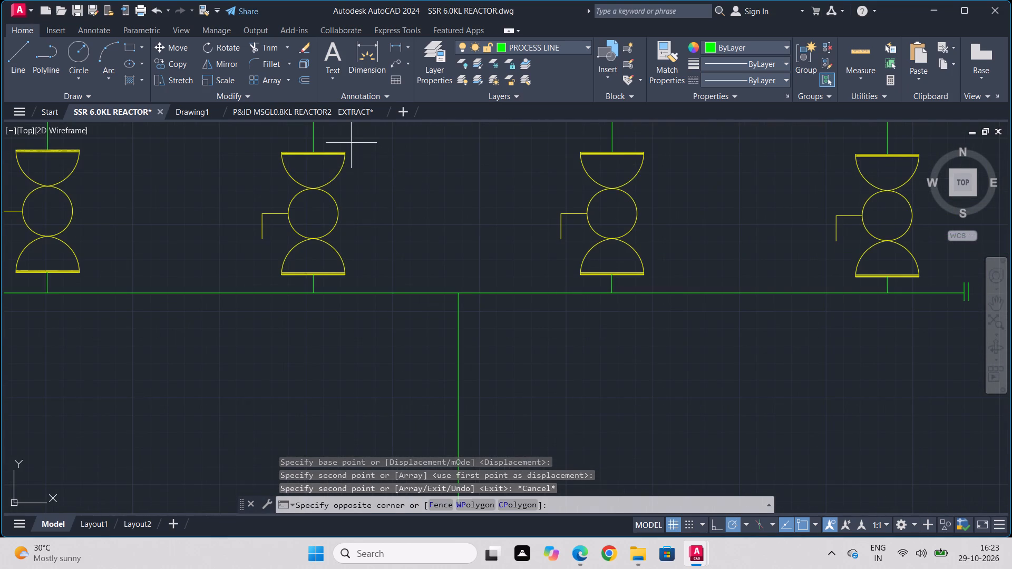
click(328, 287)
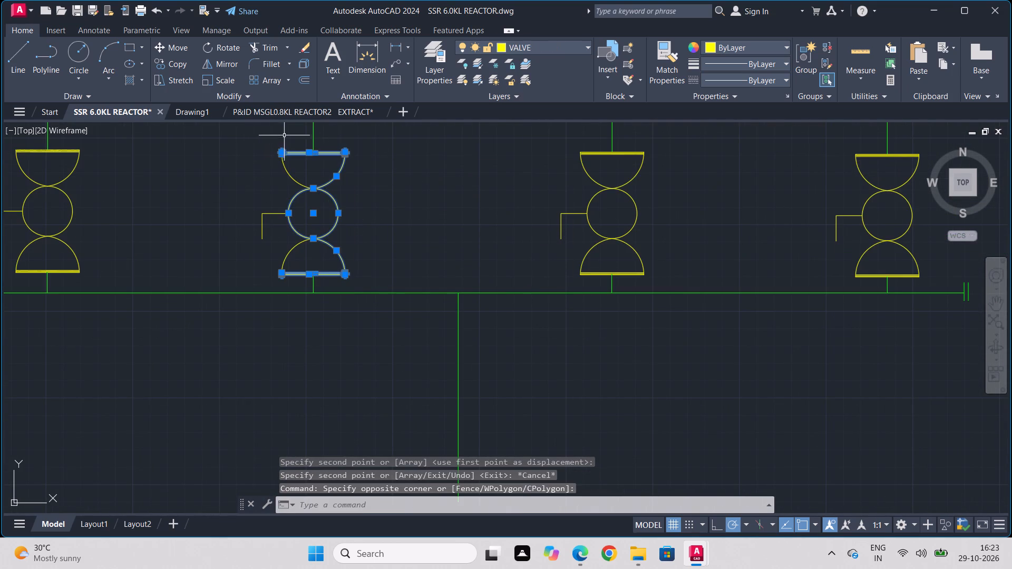
drag(293, 135, 292, 142)
click(244, 280)
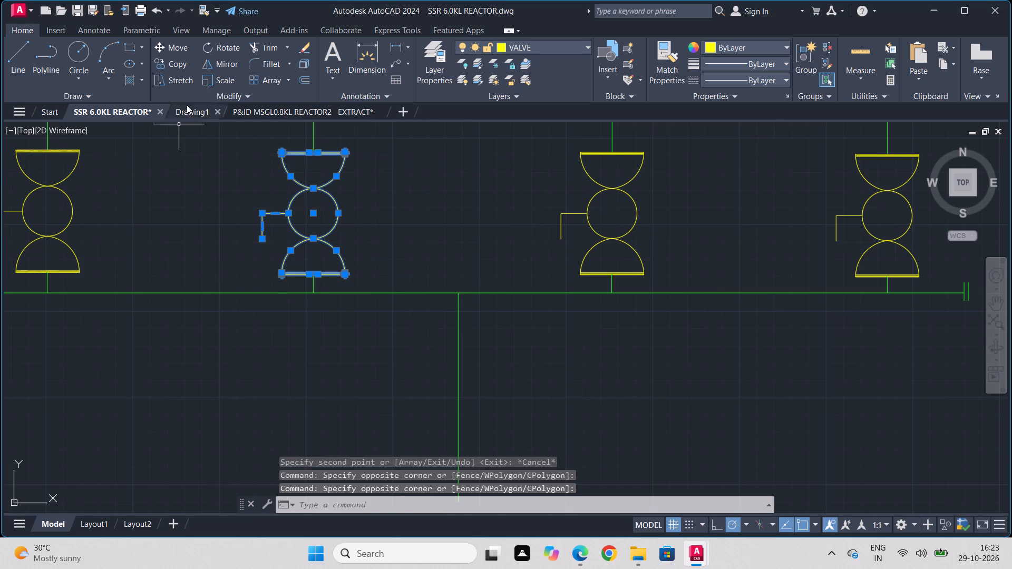
drag(173, 64, 180, 68)
click(317, 155)
scroll(352, 367, down, 1)
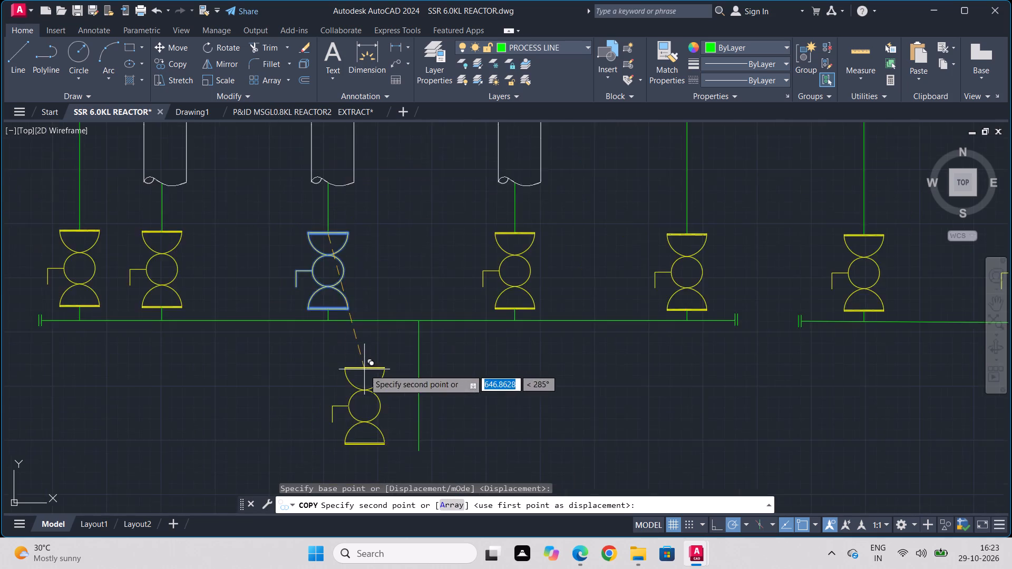
middle_drag(369, 366, 451, 154)
click(318, 247)
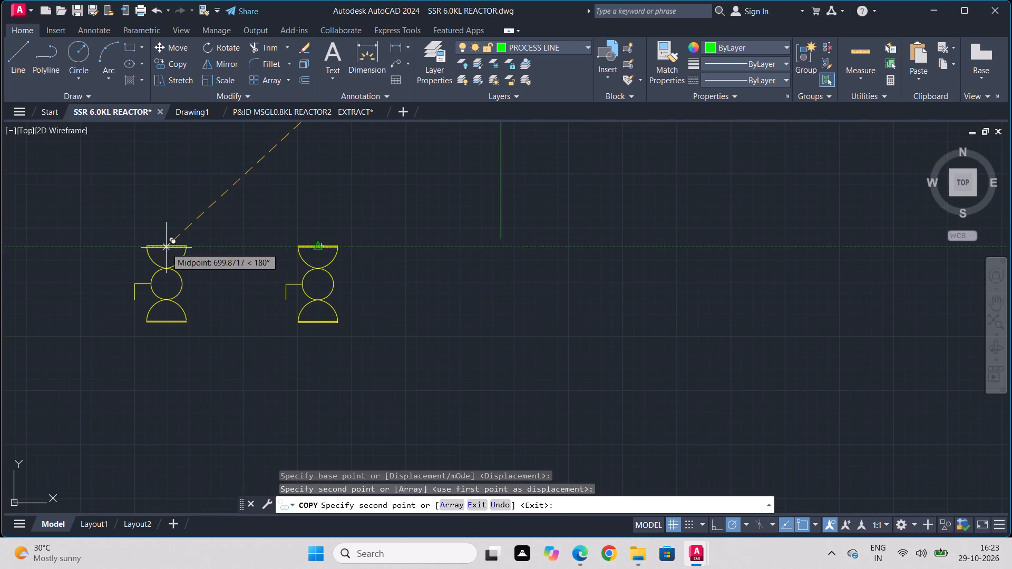
click(166, 248)
key(Escape)
Rotate the valve copy nearer the branch line 90° clockwise about the midpoint of its top line, so it lies horizontal.
drag(391, 218, 385, 221)
click(244, 339)
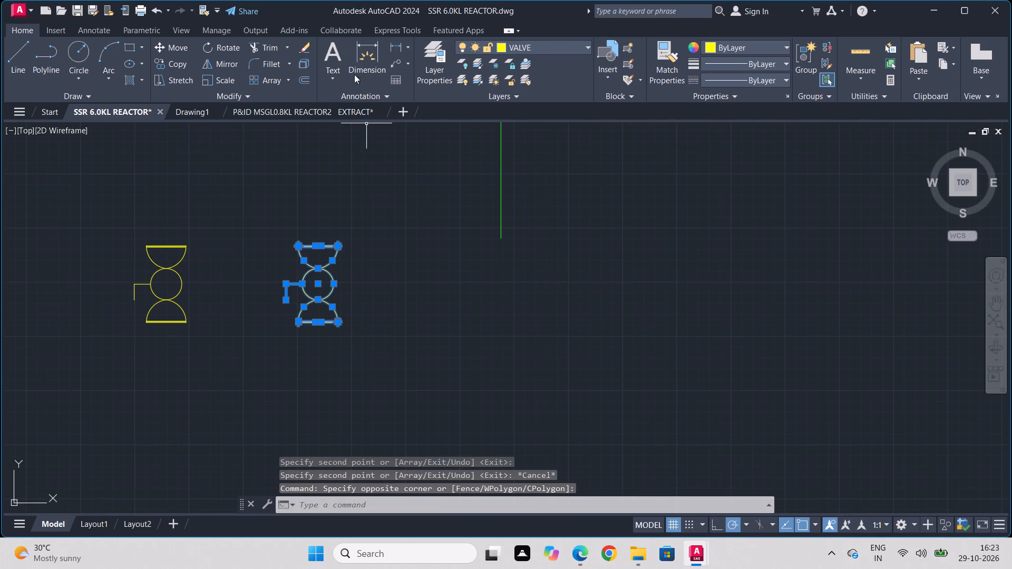
click(214, 46)
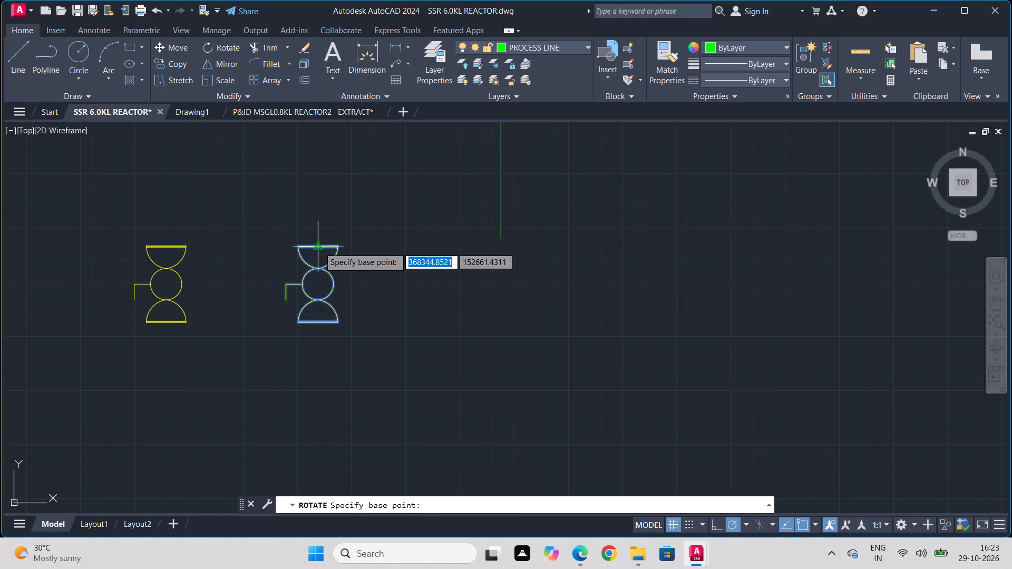
drag(319, 247, 325, 247)
click(318, 375)
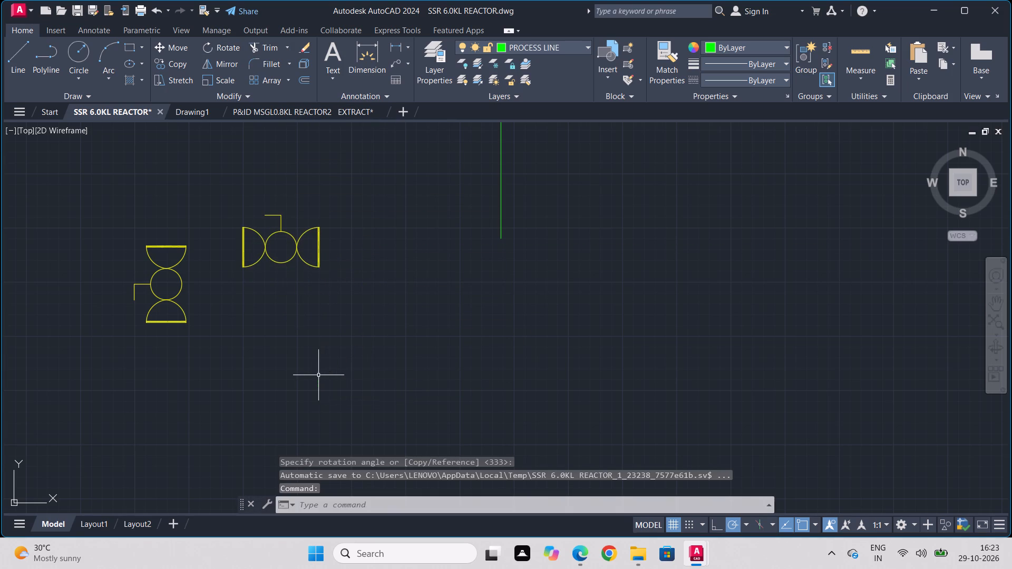
Draw a horizontal process line connecting the two vertical branch lines about midway along their length.
middle_drag(706, 227, 534, 308)
scroll(504, 324, down, 1)
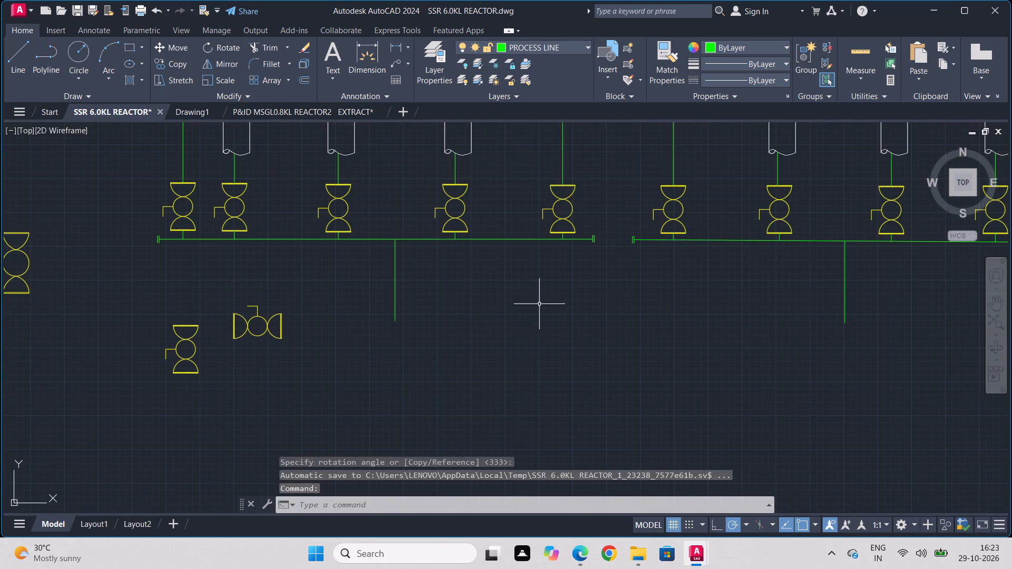
key(l)
key(Return)
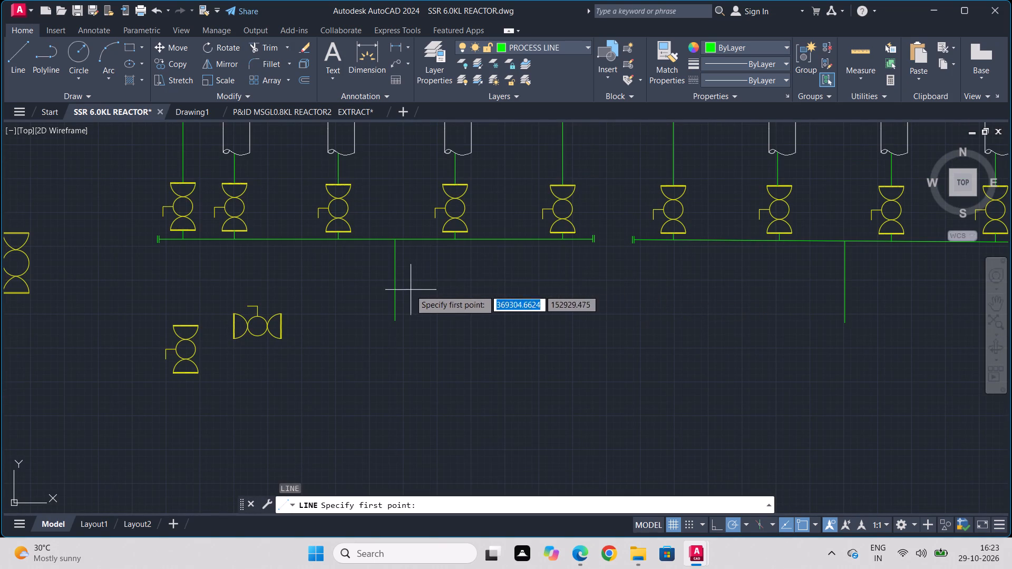
click(395, 277)
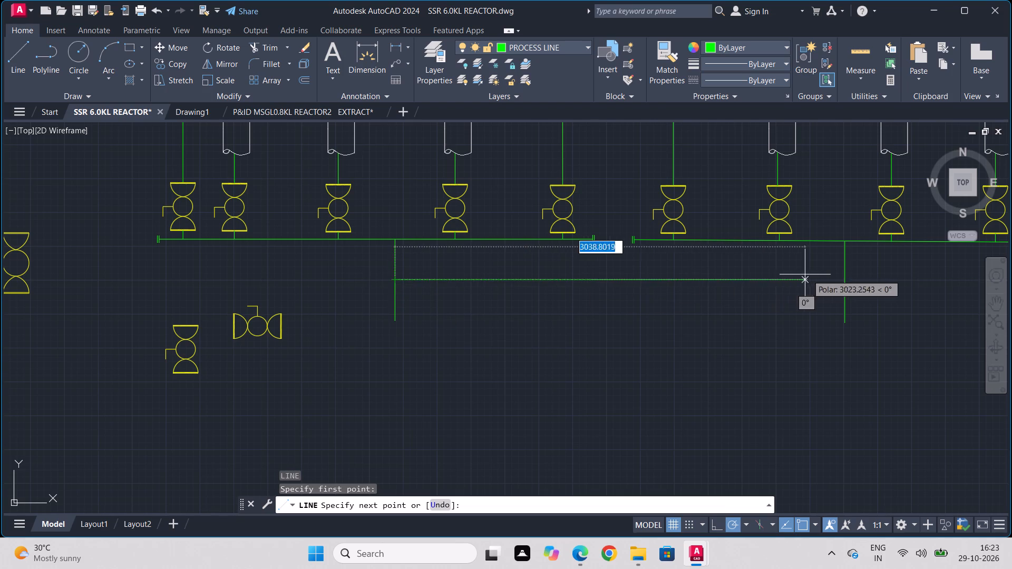
click(846, 280)
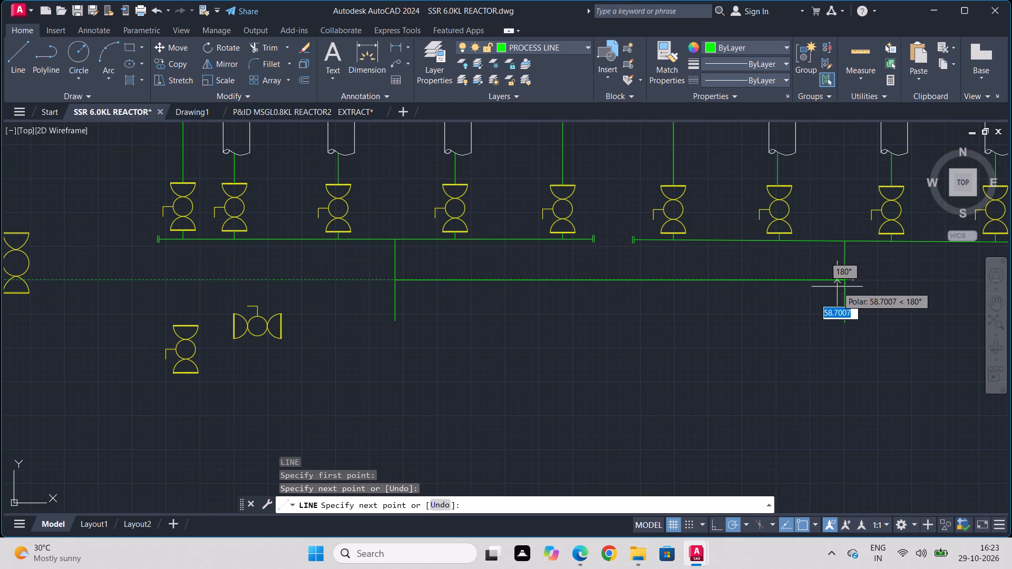
key(Escape)
Copy the horizontal valve from the midpoint of its end line onto the connecting line, below the gap between the headers.
drag(283, 282, 276, 292)
click(230, 358)
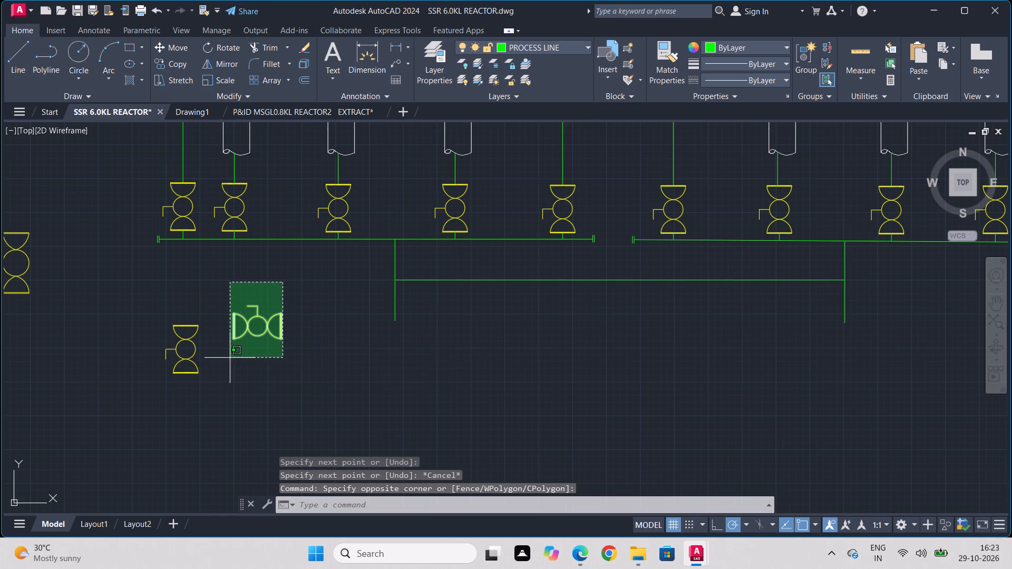
click(170, 66)
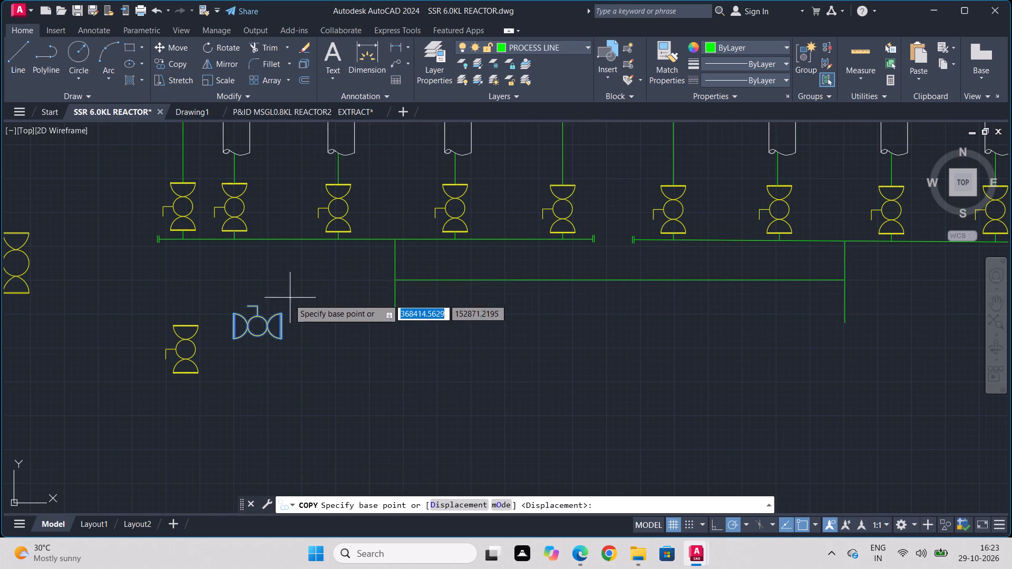
drag(281, 322, 290, 321)
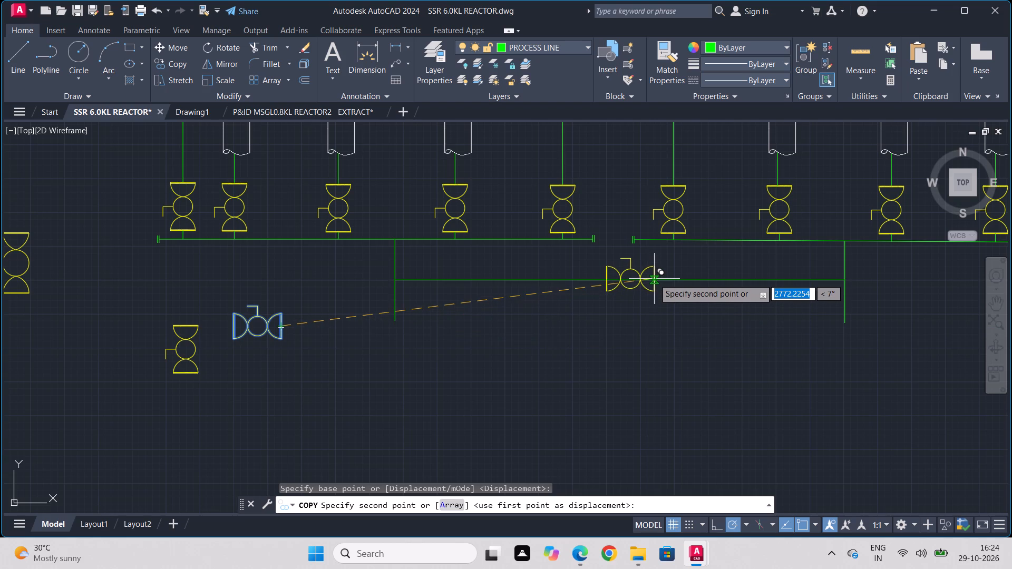
scroll(654, 279, up, 3)
click(651, 281)
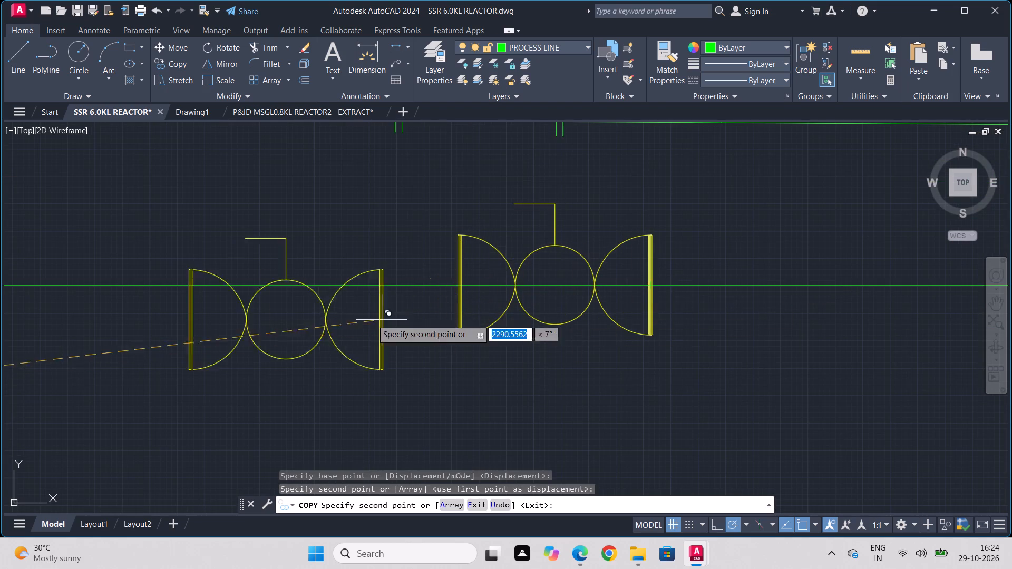
scroll(244, 331, down, 2)
middle_drag(269, 338, 803, 337)
key(Escape)
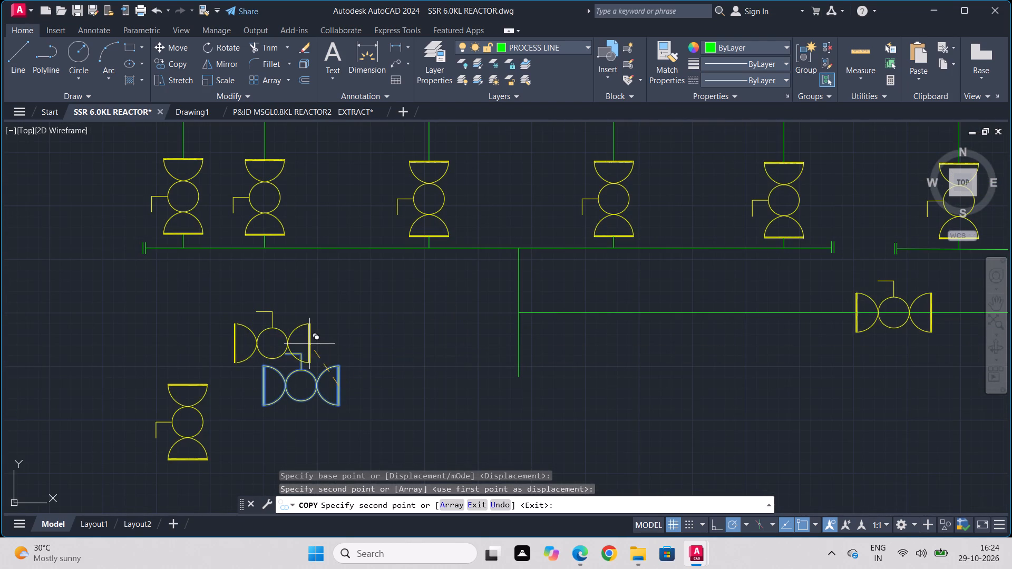
Trim the connecting line where it passes through the horizontal valve and beyond its far end, keeping the part from the first branch.
text(TR)
key(Return)
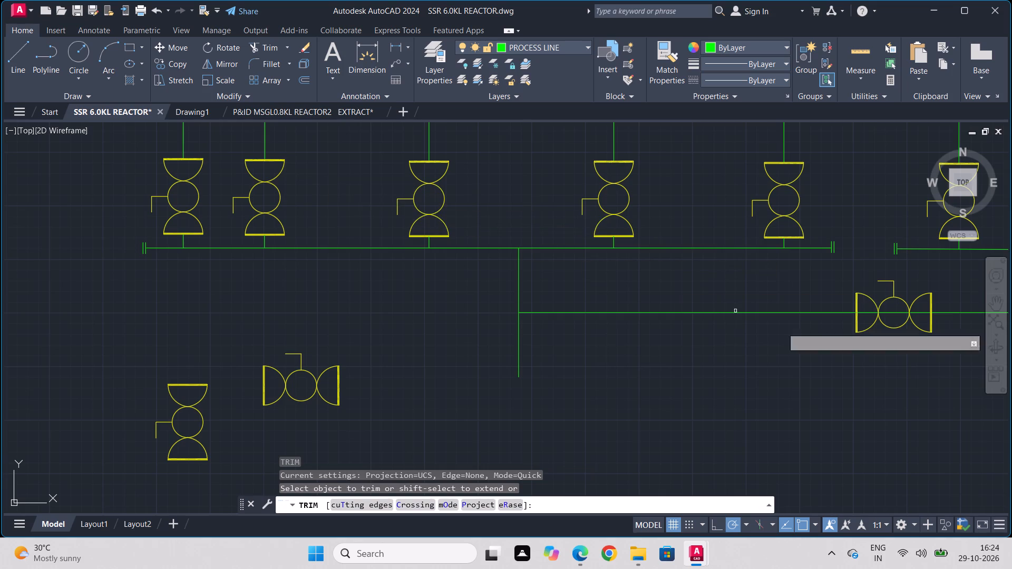
scroll(885, 343, up, 3)
middle_drag(865, 338, 711, 445)
scroll(618, 338, up, 4)
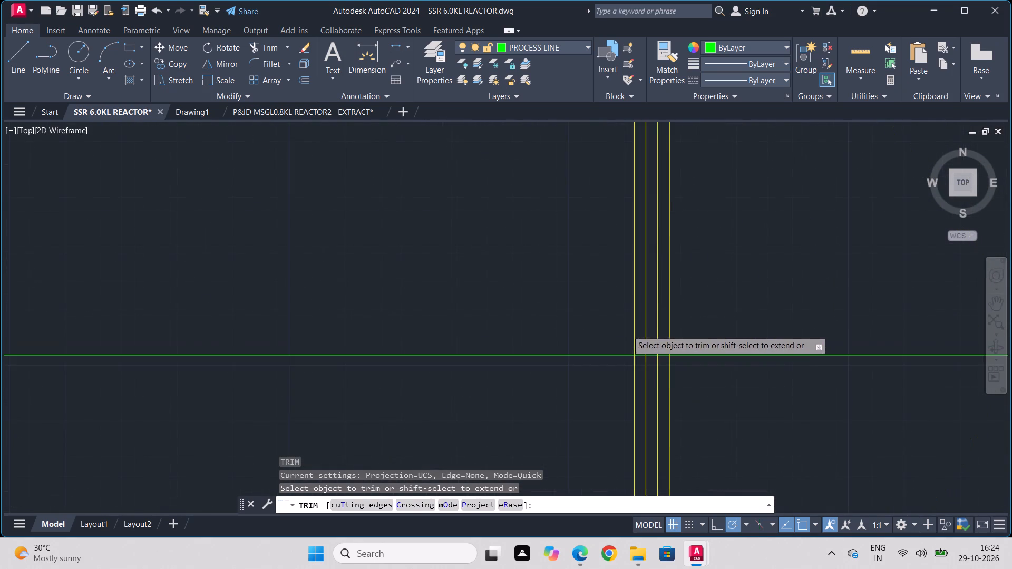
scroll(643, 366, up, 2)
drag(636, 320, 629, 366)
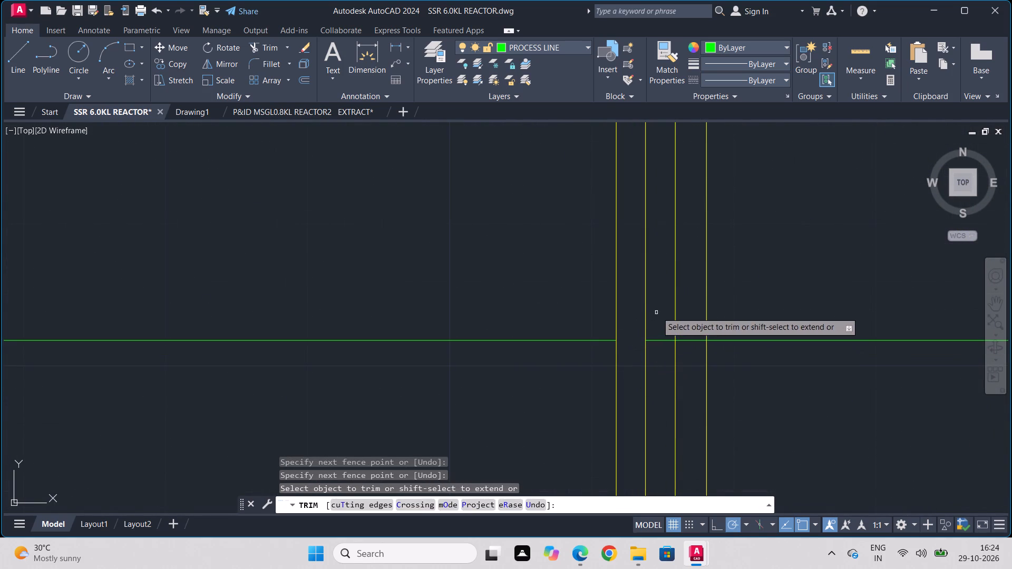
drag(657, 312, 659, 380)
drag(693, 315, 685, 395)
drag(778, 293, 778, 391)
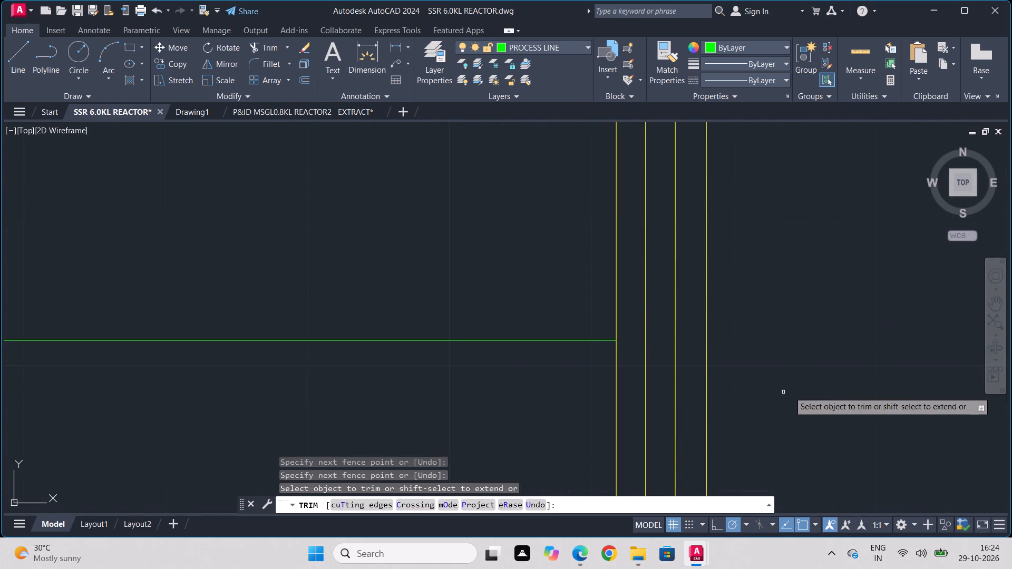
scroll(800, 390, down, 3)
middle_drag(807, 388, 103, 284)
scroll(807, 388, down, 1)
scroll(771, 306, down, 1)
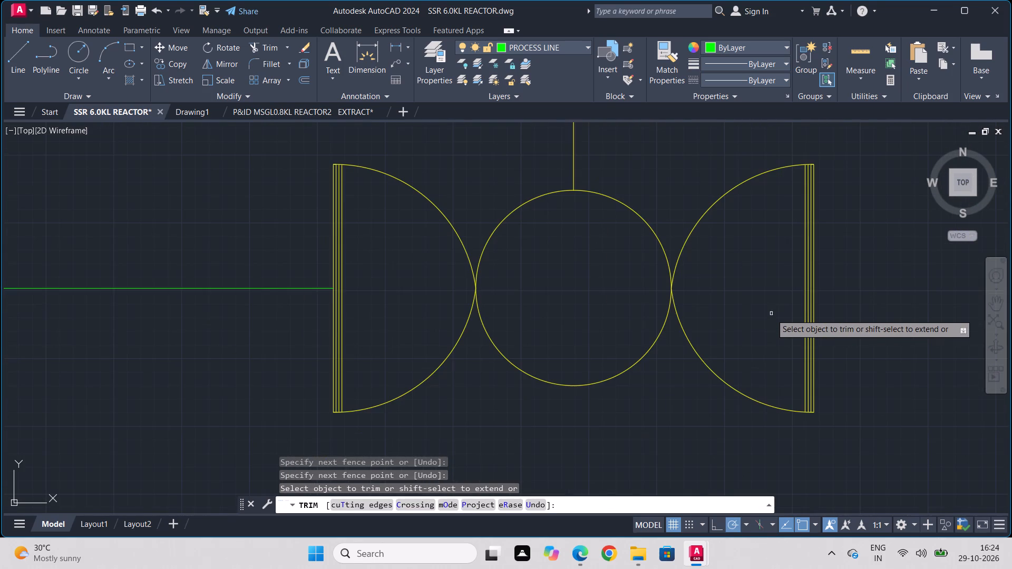
key(Escape)
Draw a horizontal line from the midpoint of the valve's open end to just past the second header's vertical branch line.
key(l)
key(Return)
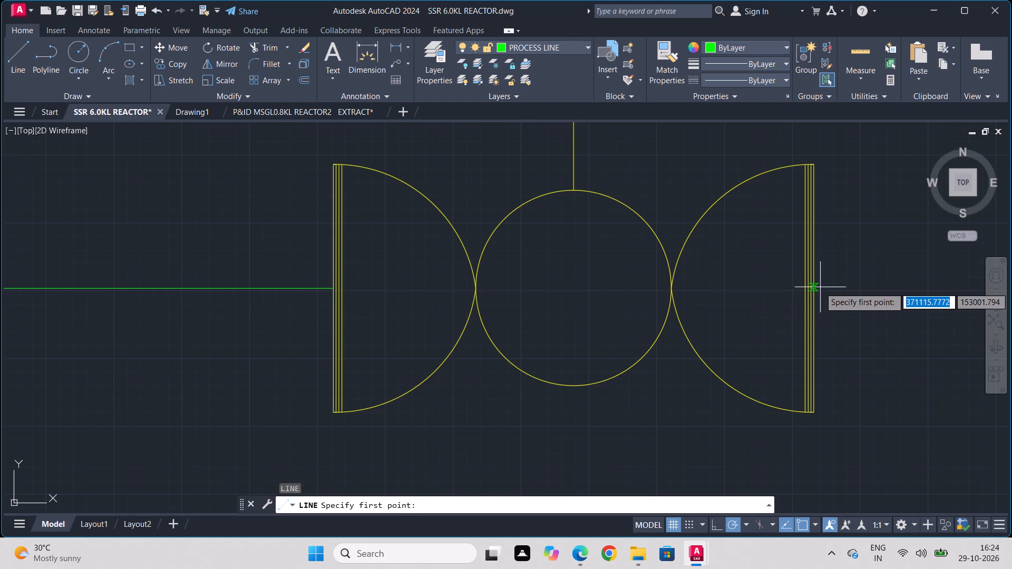
click(817, 288)
scroll(953, 304, down, 1)
middle_drag(953, 304, 515, 352)
scroll(514, 352, down, 1)
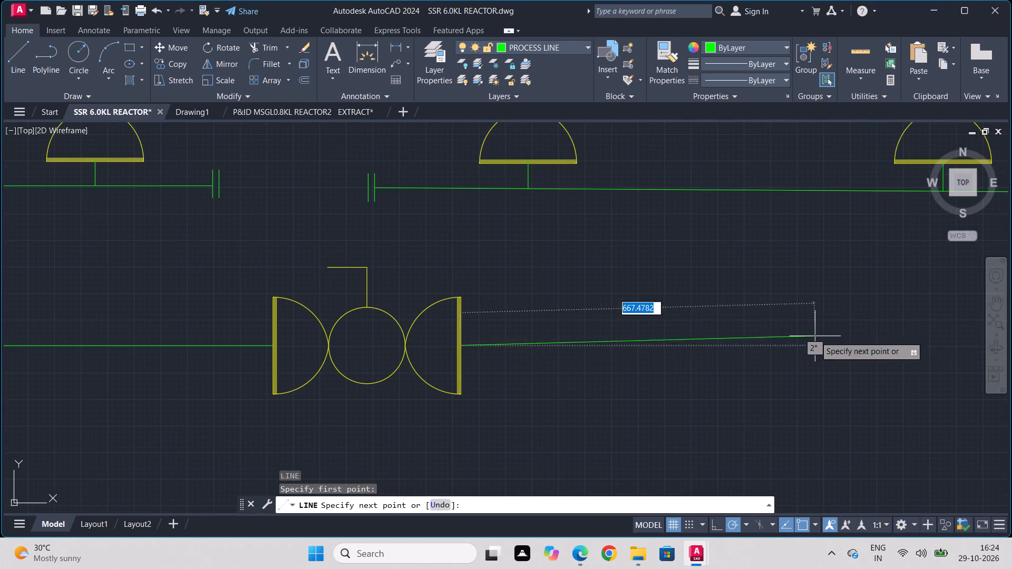
middle_drag(987, 347, 583, 350)
scroll(574, 350, down, 1)
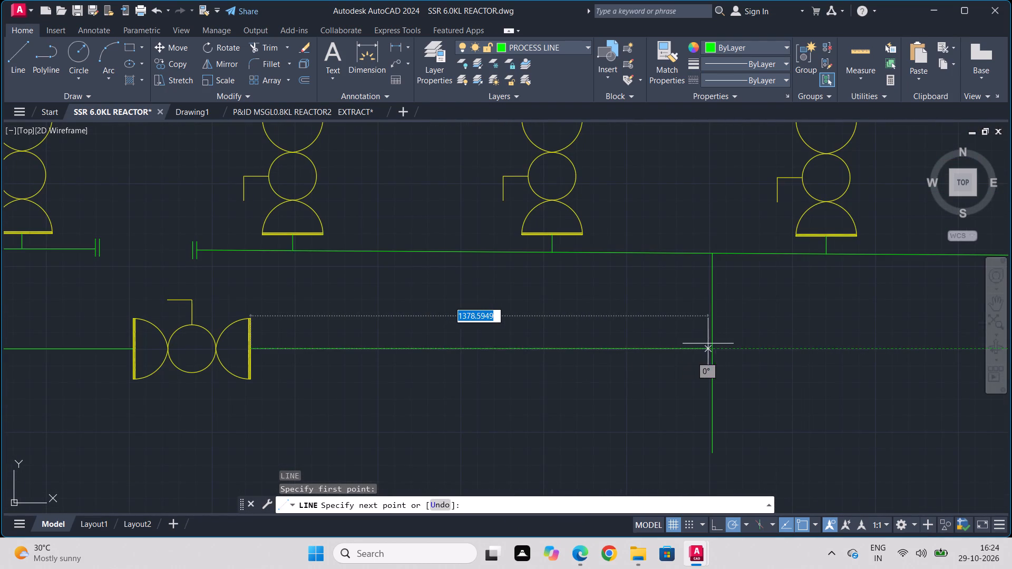
click(723, 349)
key(Escape)
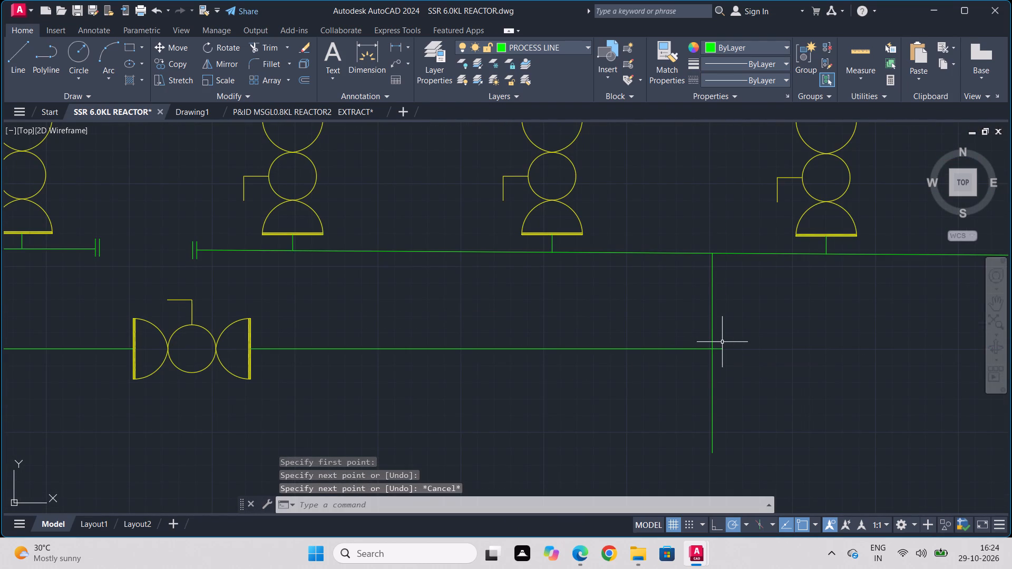
Trim the new connecting line's overshoot beyond the second header's vertical branch line.
text(TR)
key(Return)
drag(723, 333, 718, 365)
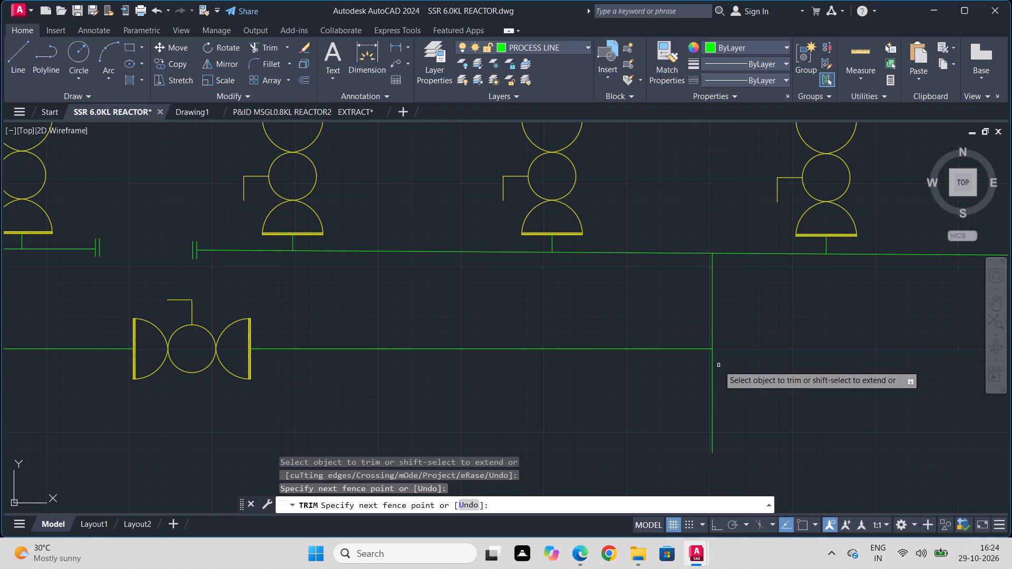
key(Escape)
Move the loose upright valve with handle by its top midpoint to the lower end of the second header's branch line.
scroll(706, 380, down, 2)
middle_drag(520, 422, 818, 325)
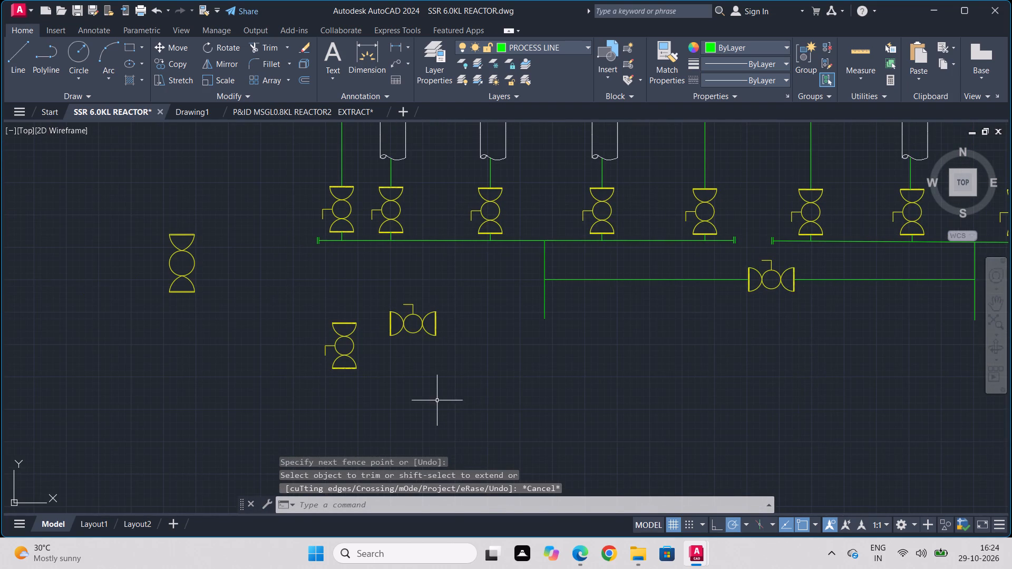
drag(366, 301, 333, 326)
click(298, 377)
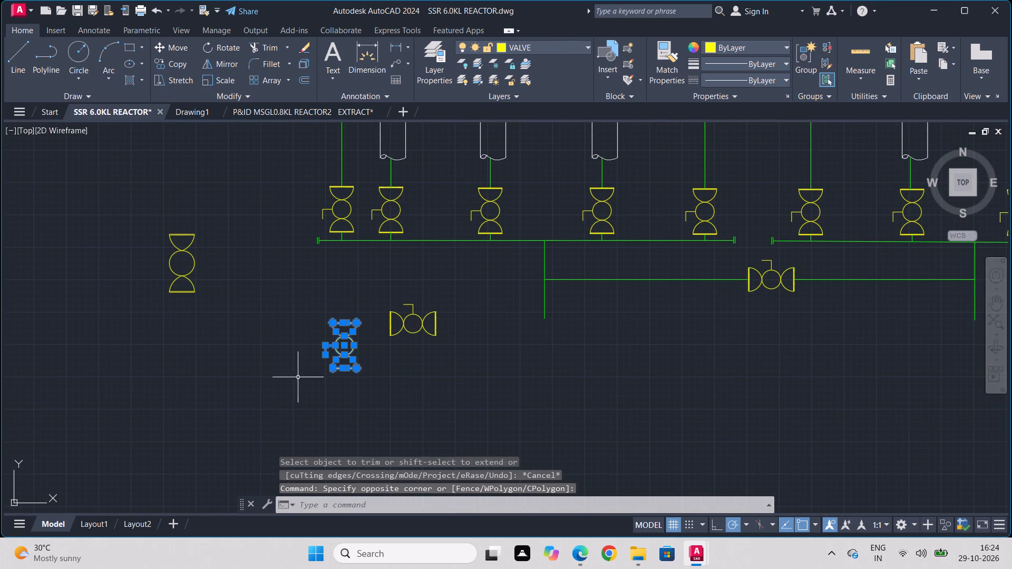
click(171, 45)
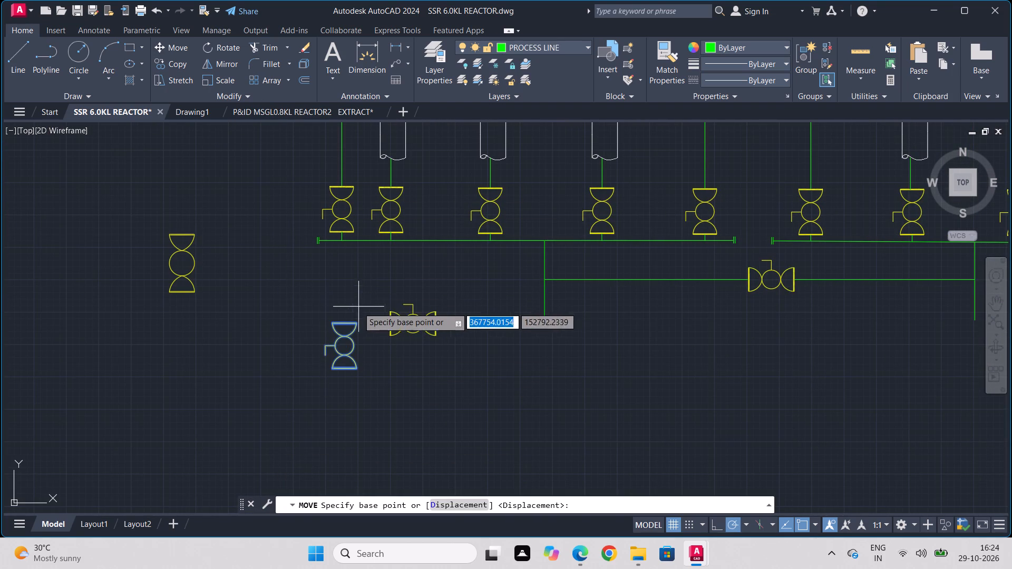
click(344, 319)
scroll(903, 337, down, 1)
middle_drag(899, 337, 564, 352)
scroll(582, 348, up, 2)
scroll(653, 345, up, 1)
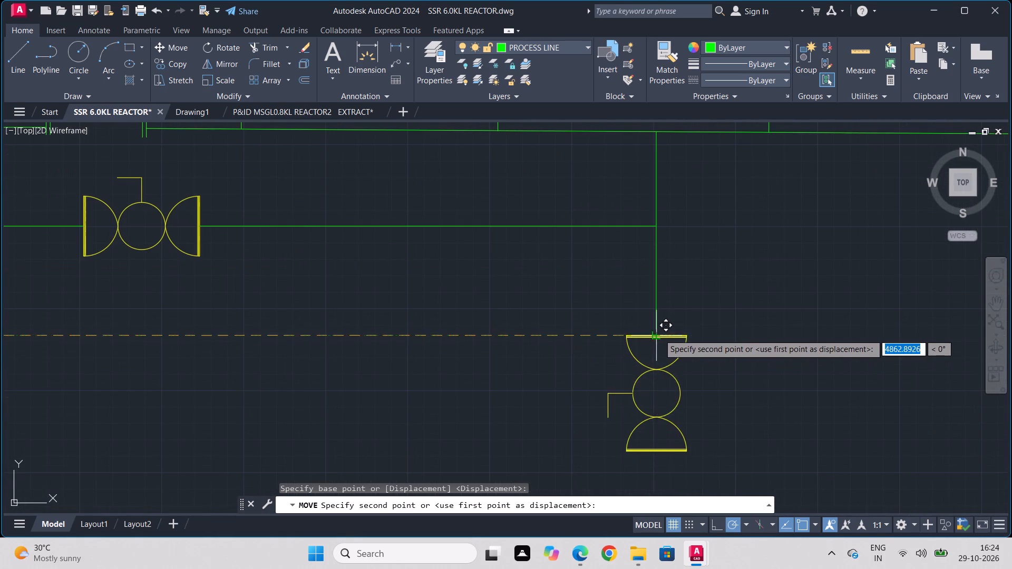
click(657, 331)
Copy the larger valve without handle by its top midpoint to the lower end of the first header's branch line.
scroll(220, 347, down, 2)
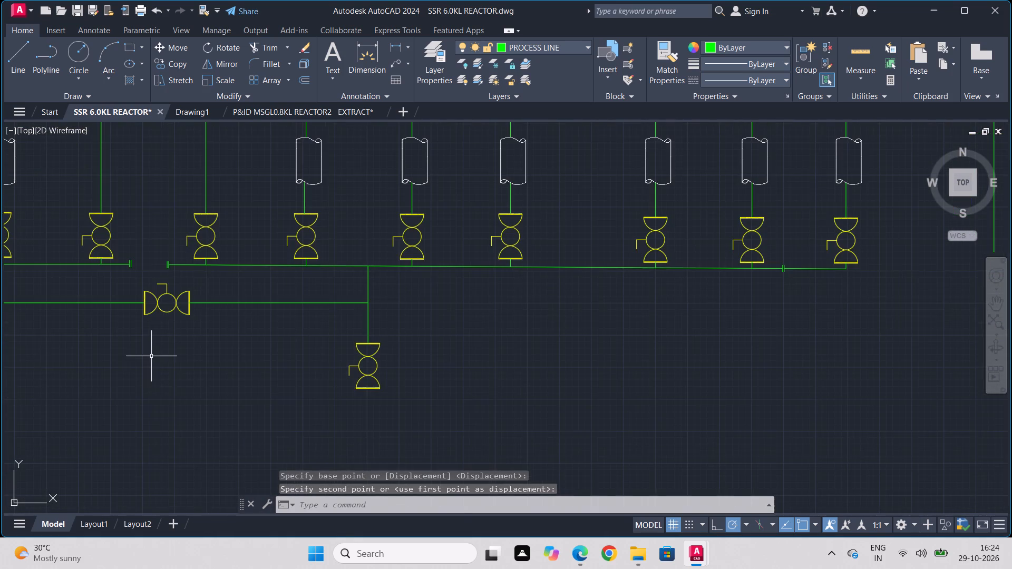
middle_drag(143, 358, 767, 330)
drag(230, 188, 202, 218)
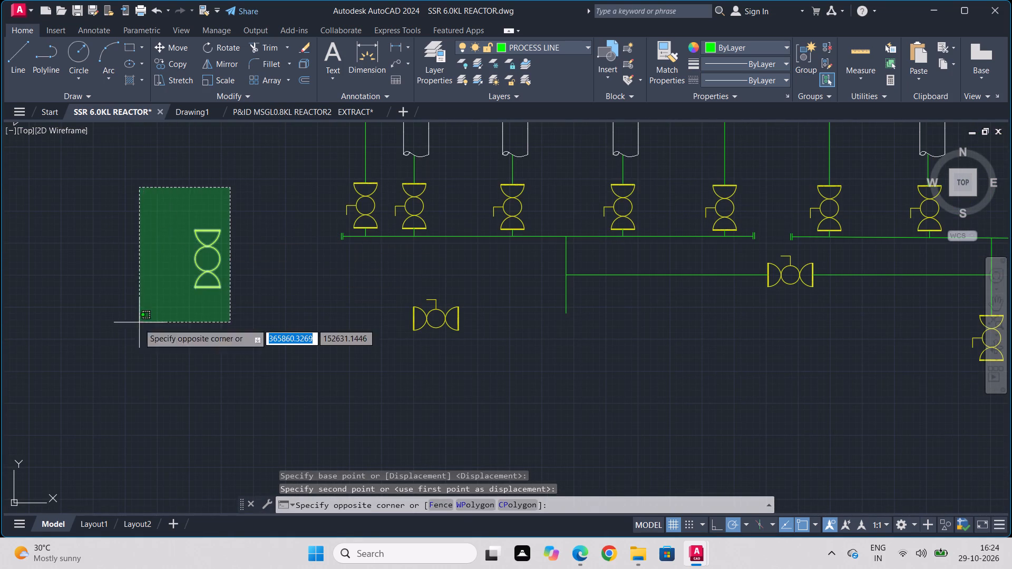
click(138, 323)
click(166, 66)
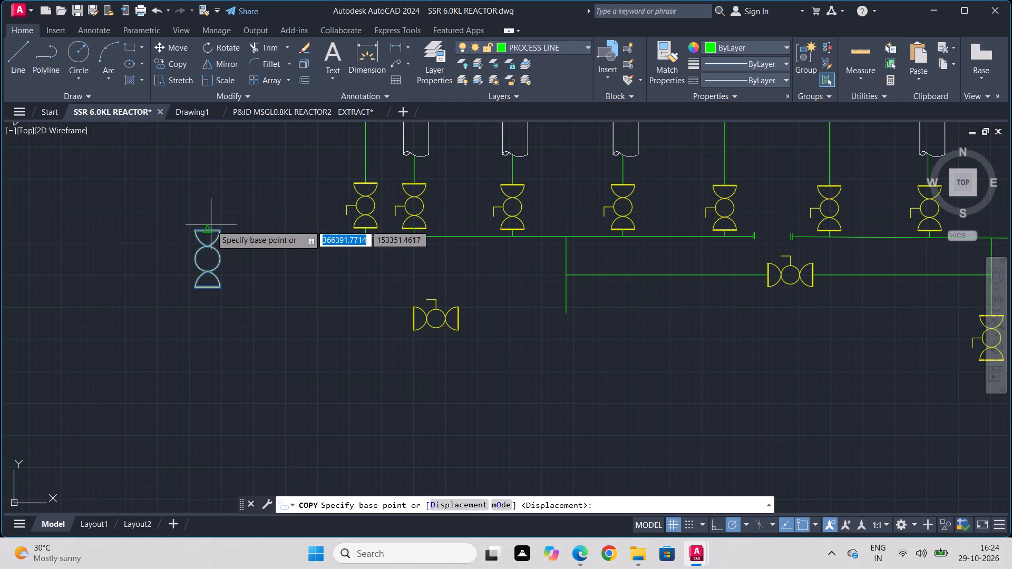
click(210, 227)
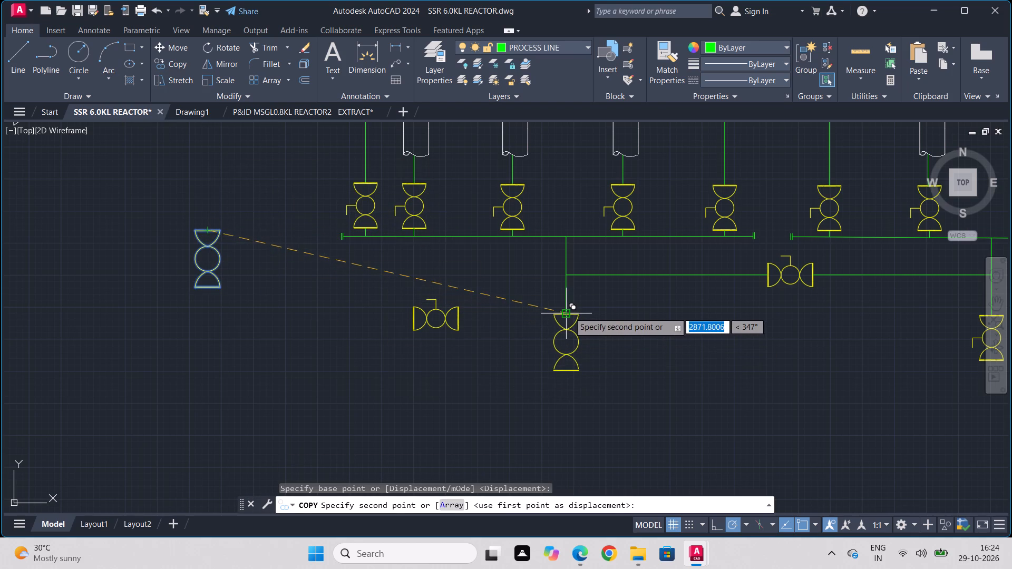
click(569, 312)
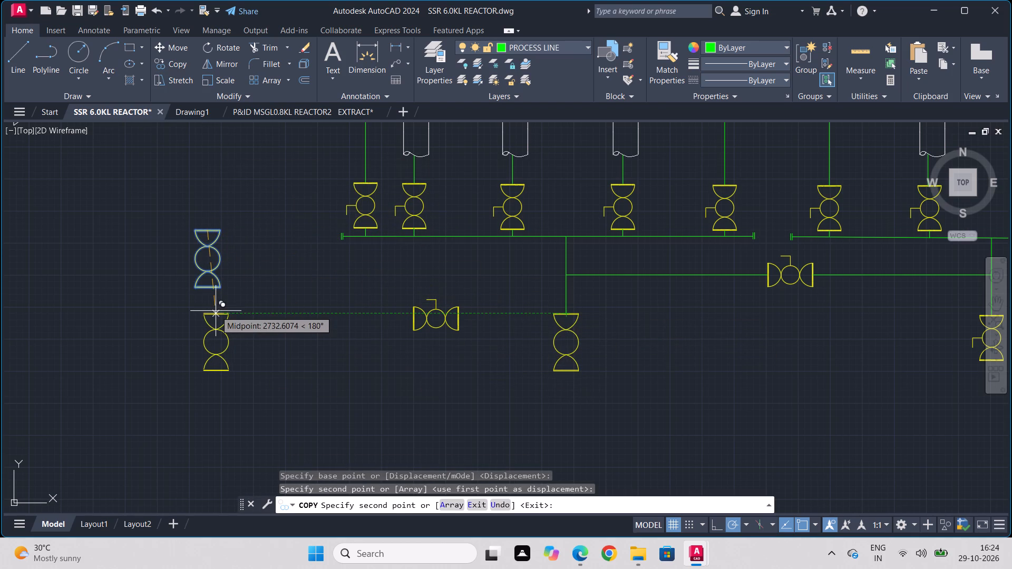
key(Escape)
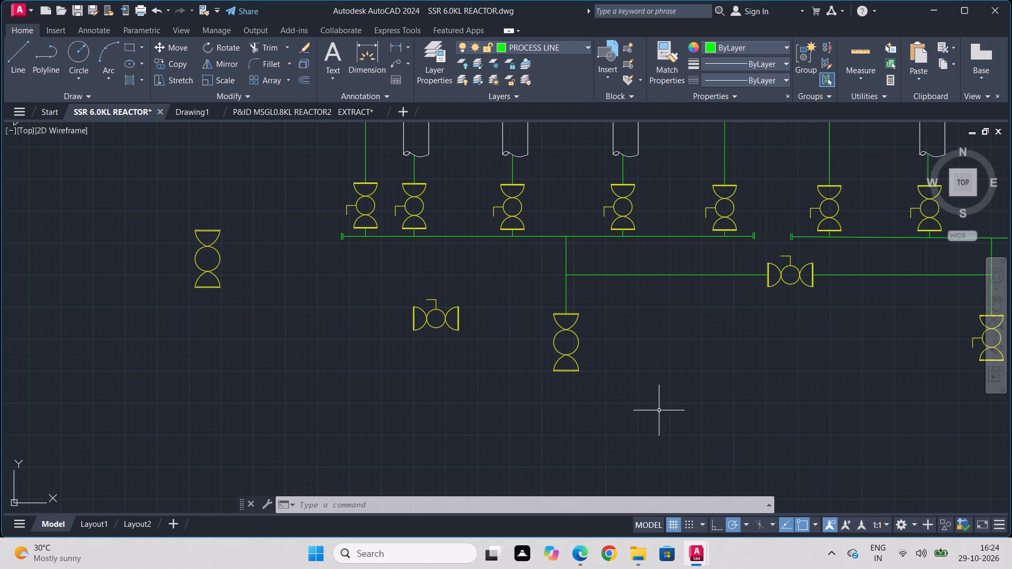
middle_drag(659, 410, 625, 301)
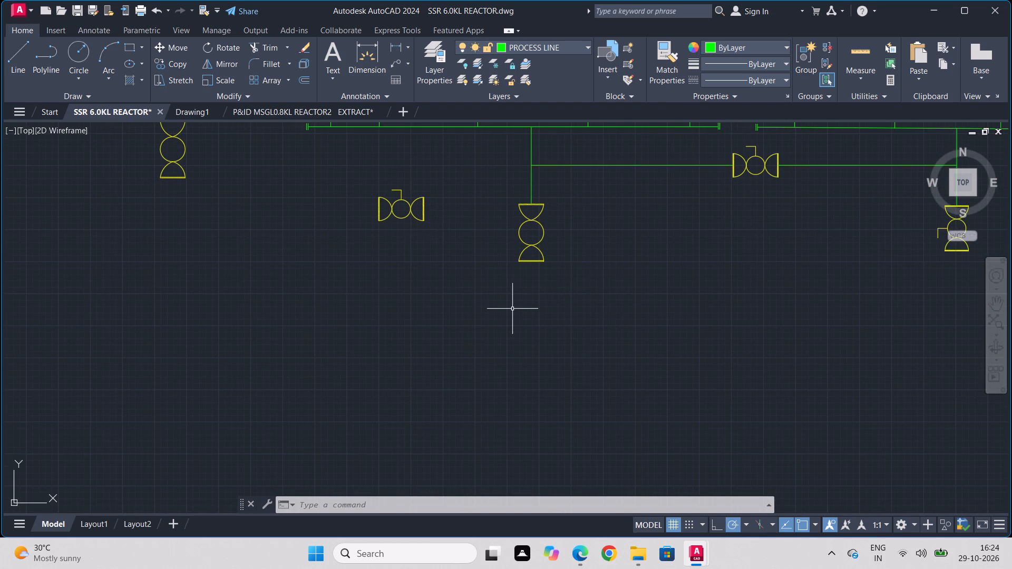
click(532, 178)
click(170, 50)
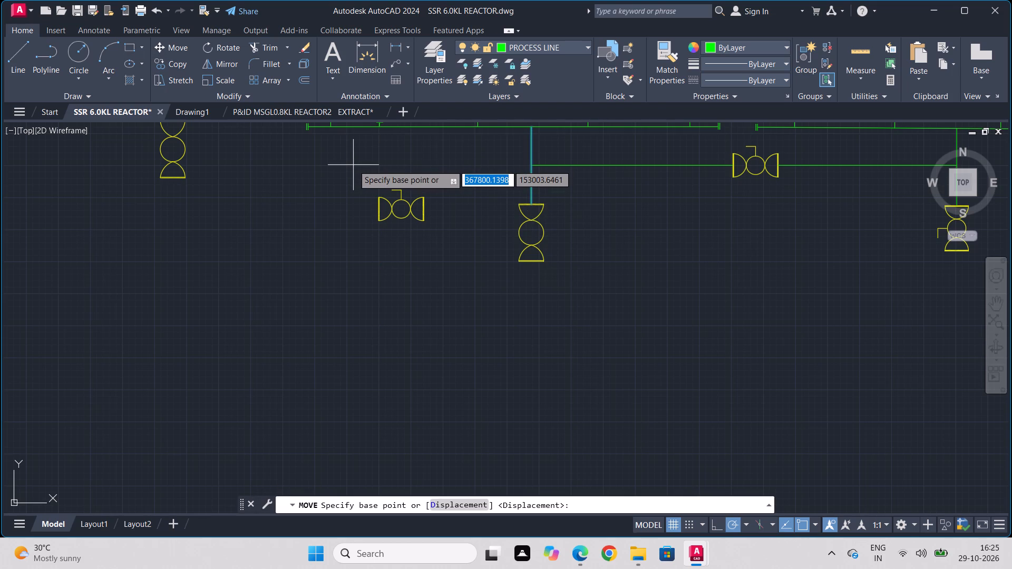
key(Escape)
Copy the first header's vertical branch line from its top end to the bottom midpoint of each of the two branch valves.
click(531, 146)
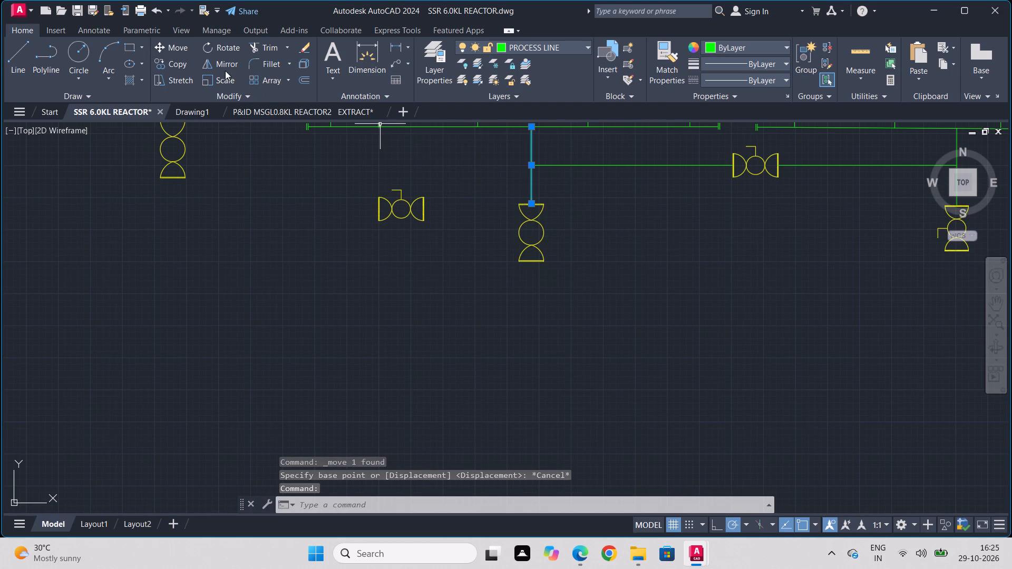
click(181, 67)
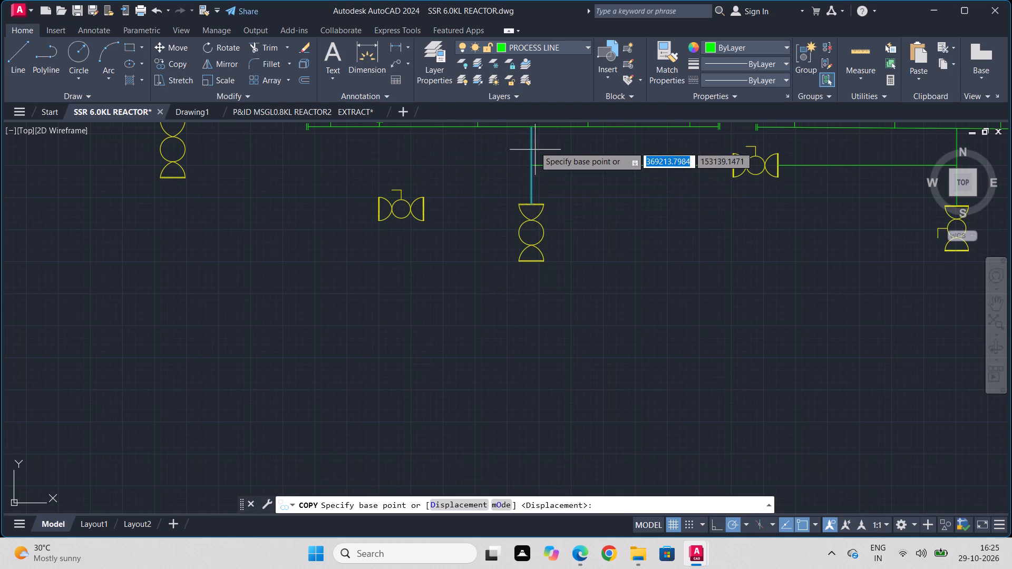
drag(531, 129, 531, 134)
click(531, 262)
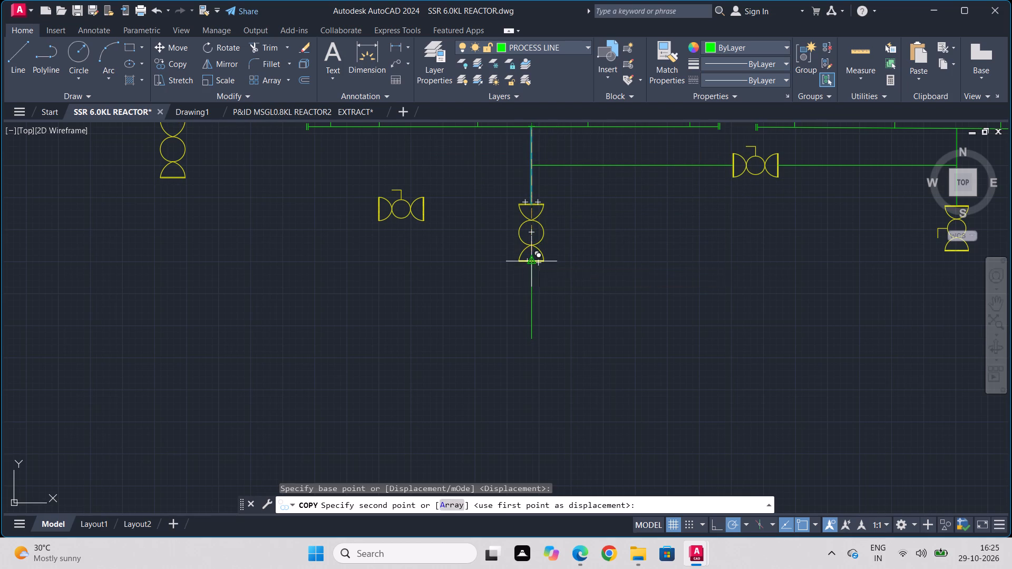
scroll(857, 325, down, 1)
middle_drag(857, 325, 440, 326)
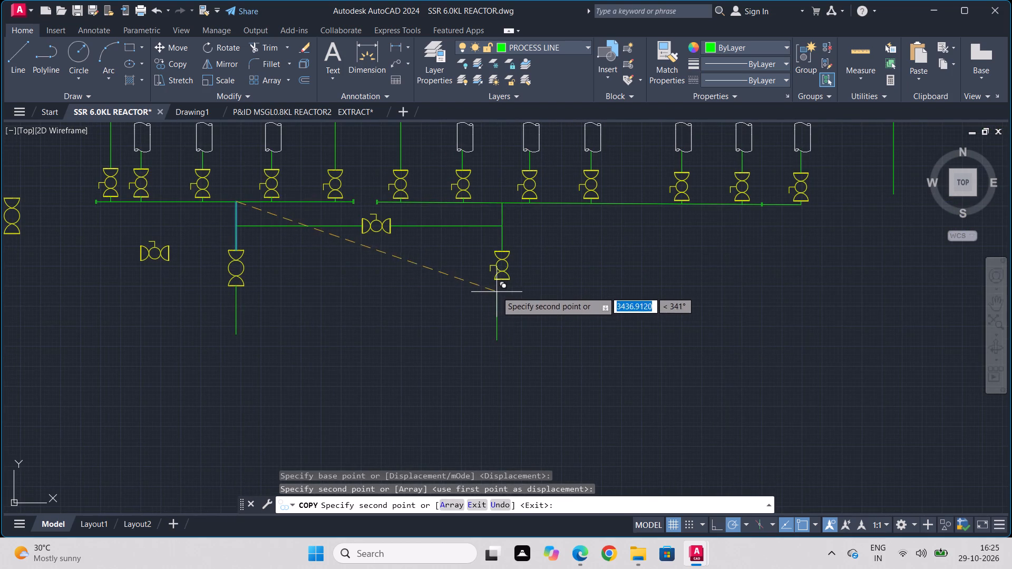
scroll(501, 288, up, 4)
click(478, 233)
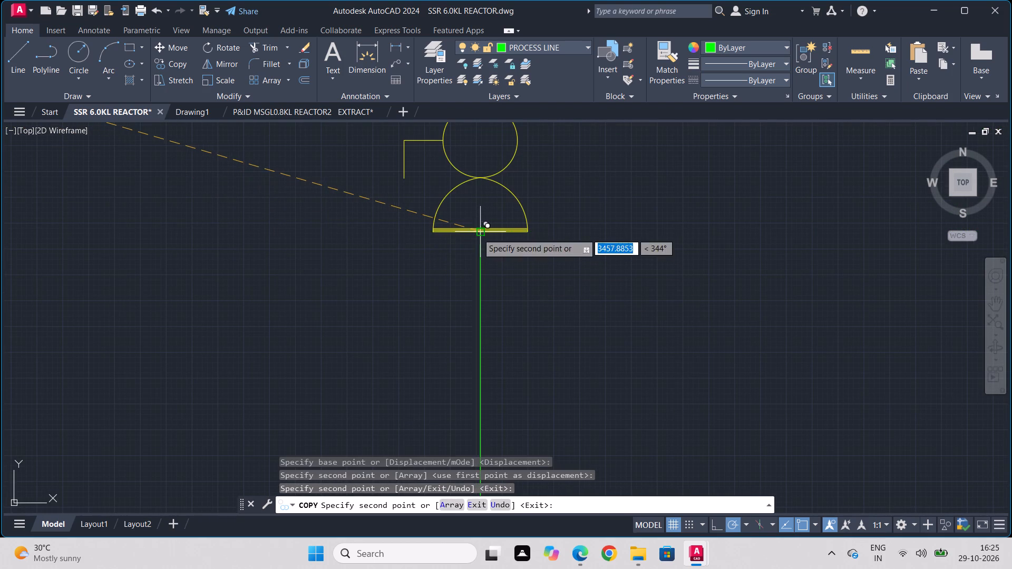
scroll(199, 274, down, 3)
middle_drag(199, 274, 799, 313)
key(Escape)
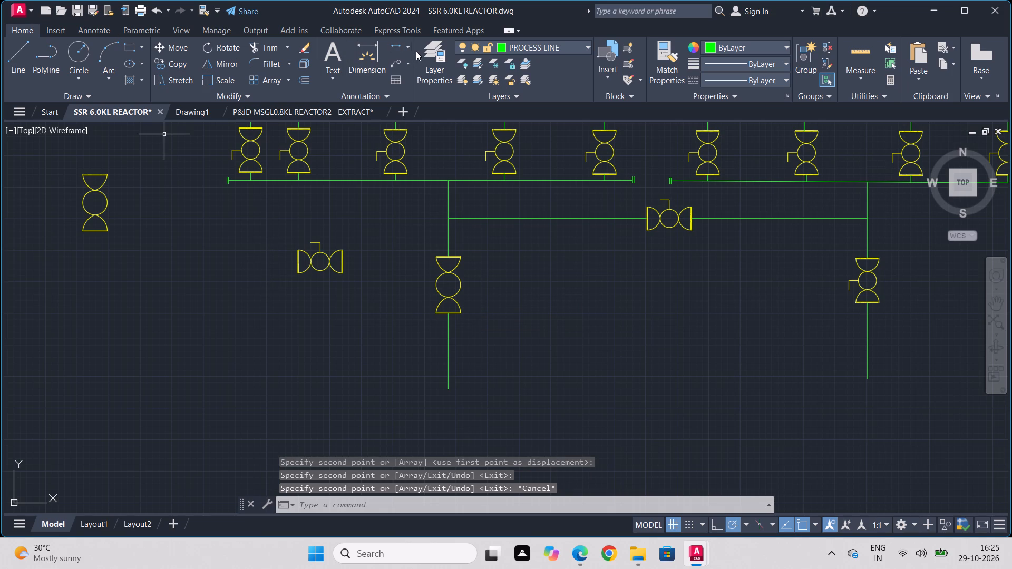
Make VALVE the current layer.
click(442, 59)
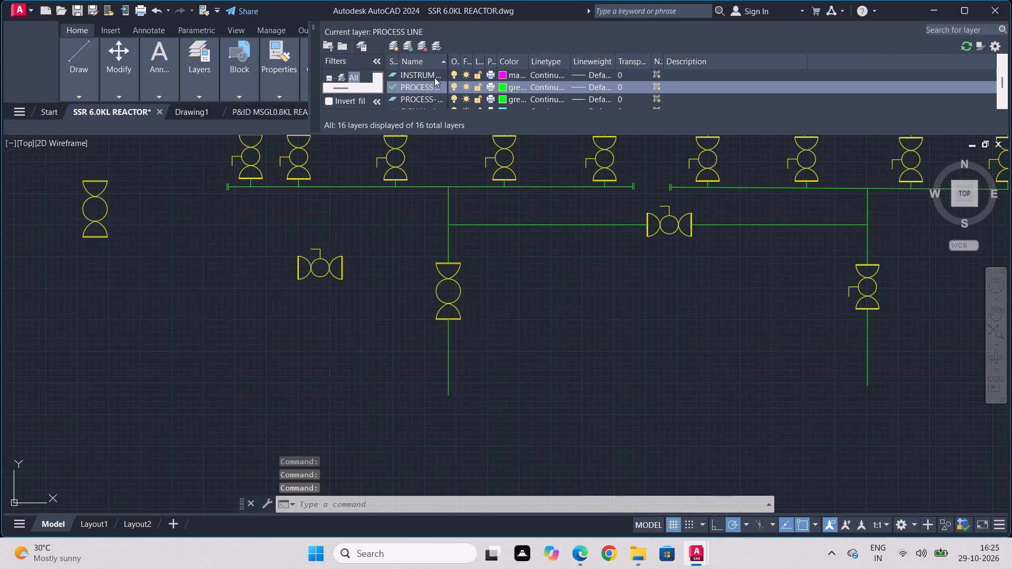
scroll(486, 93, down, 2)
click(398, 100)
click(394, 101)
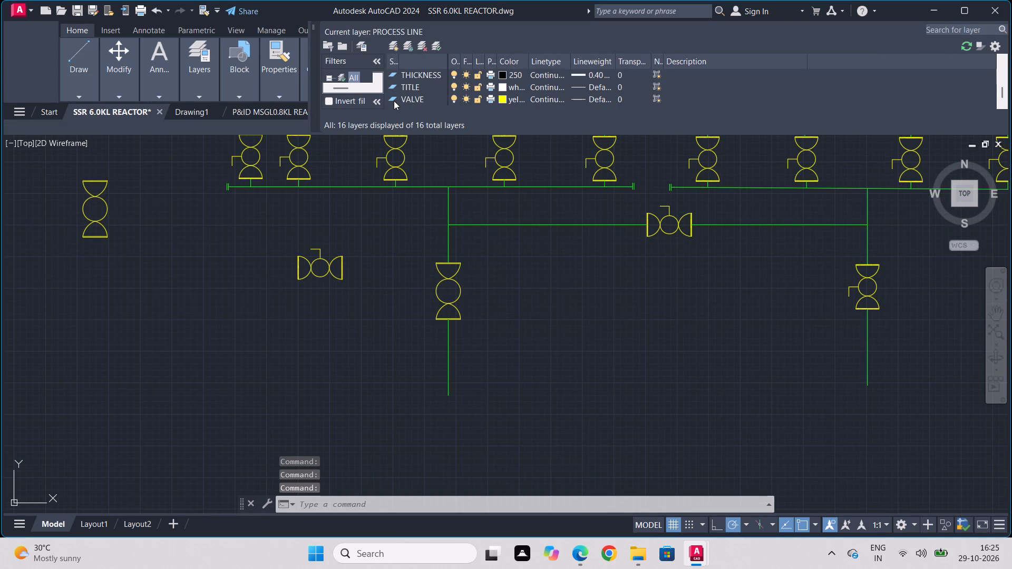
double_click(394, 97)
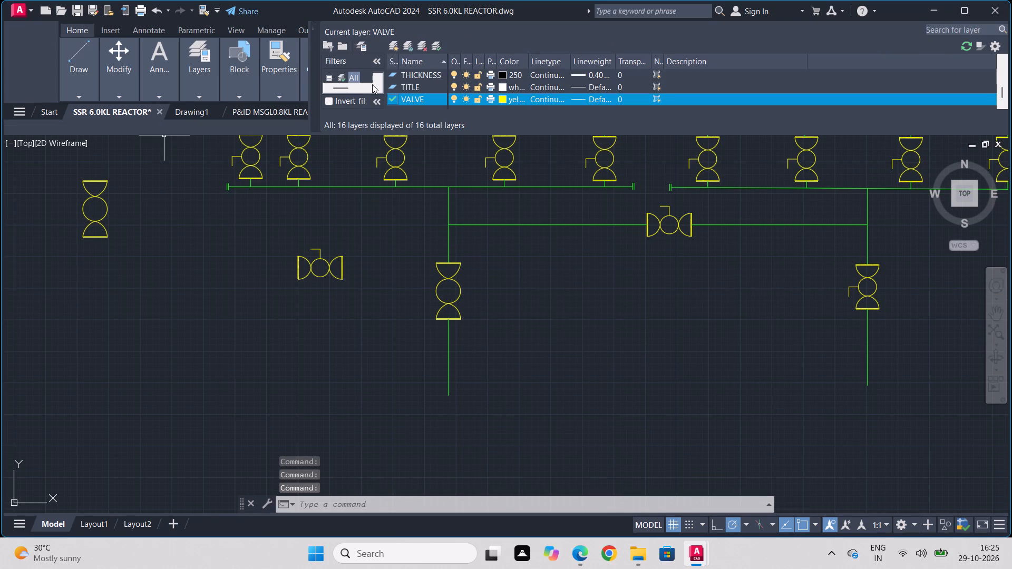
click(315, 24)
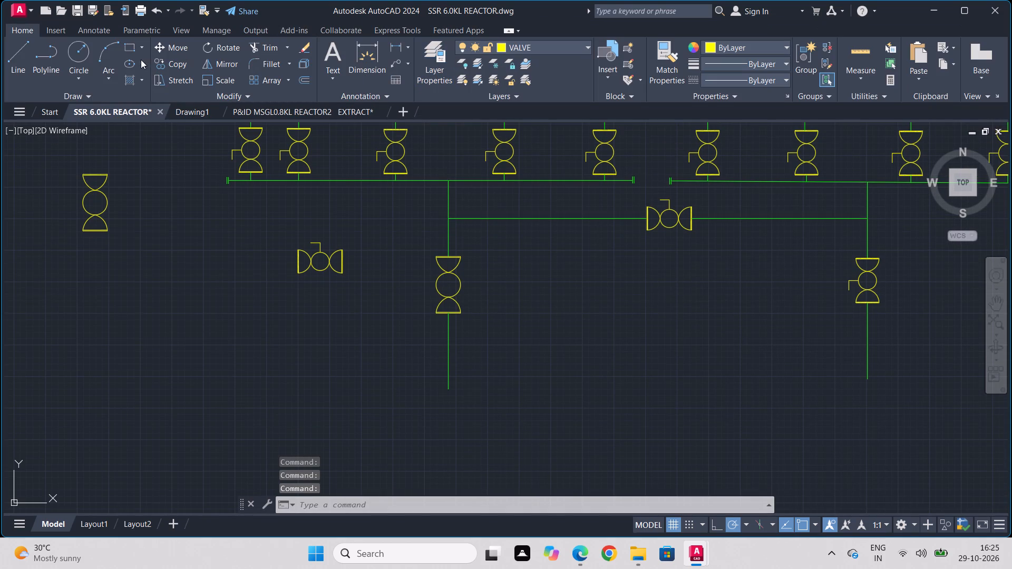
Draw a narrow upright rectangle about 67 by 404 in the empty area below the loose horizontal valve.
click(133, 47)
middle_drag(412, 301, 474, 202)
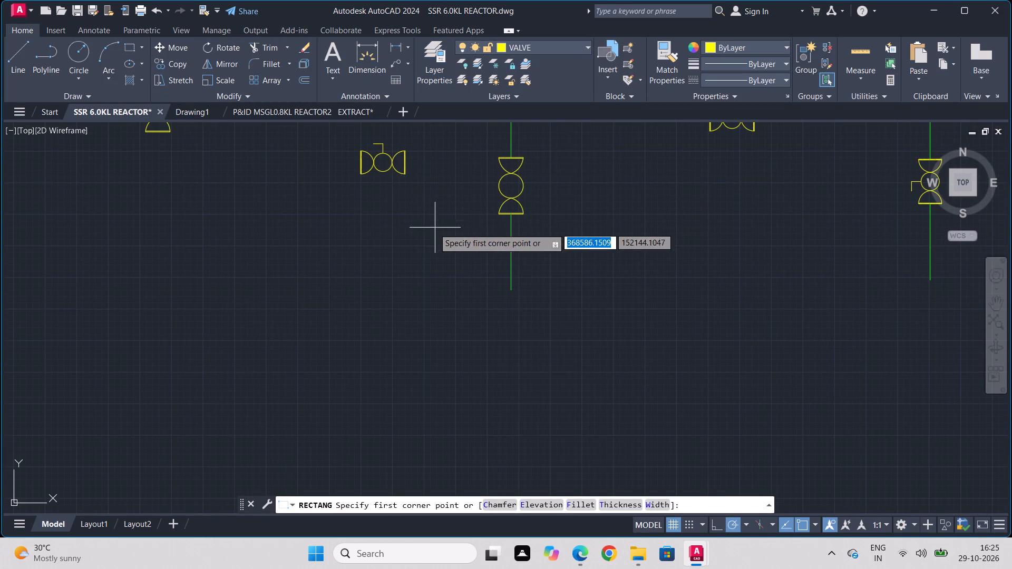
click(402, 224)
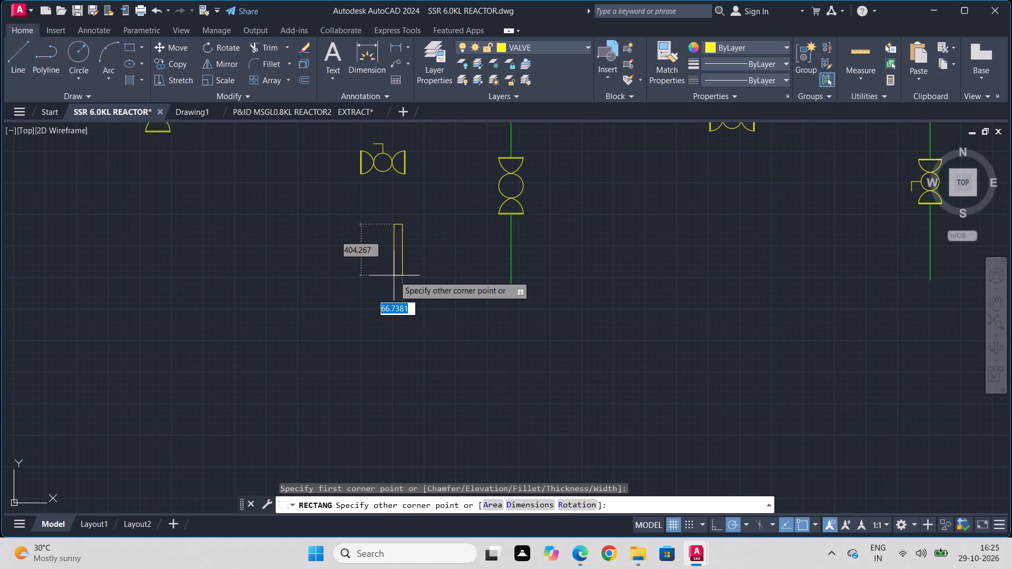
click(394, 276)
scroll(385, 252, up, 3)
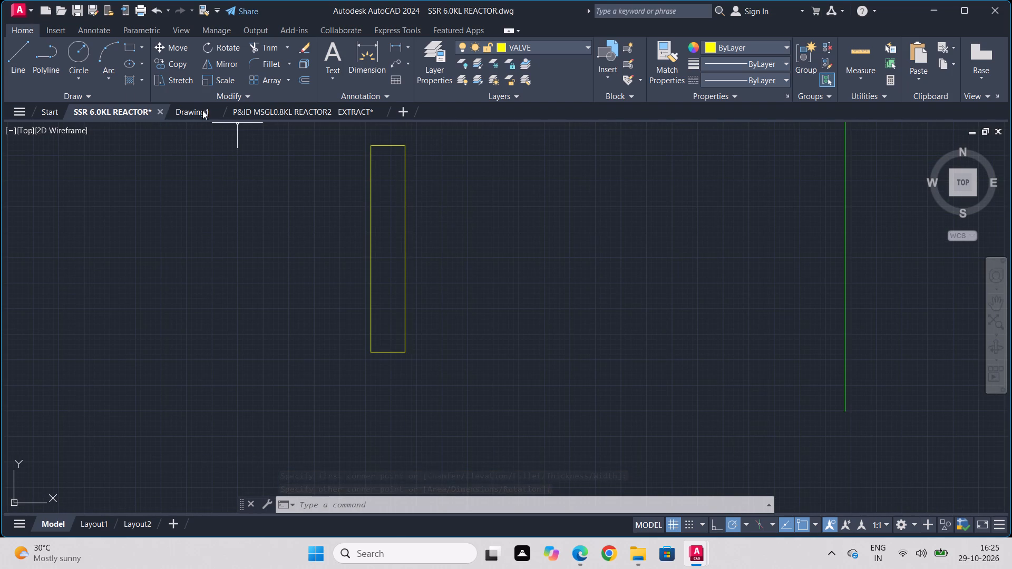
Draw a horizontal line about 200 long from the rectangle's left edge, crossing it a little below its top edge.
click(18, 53)
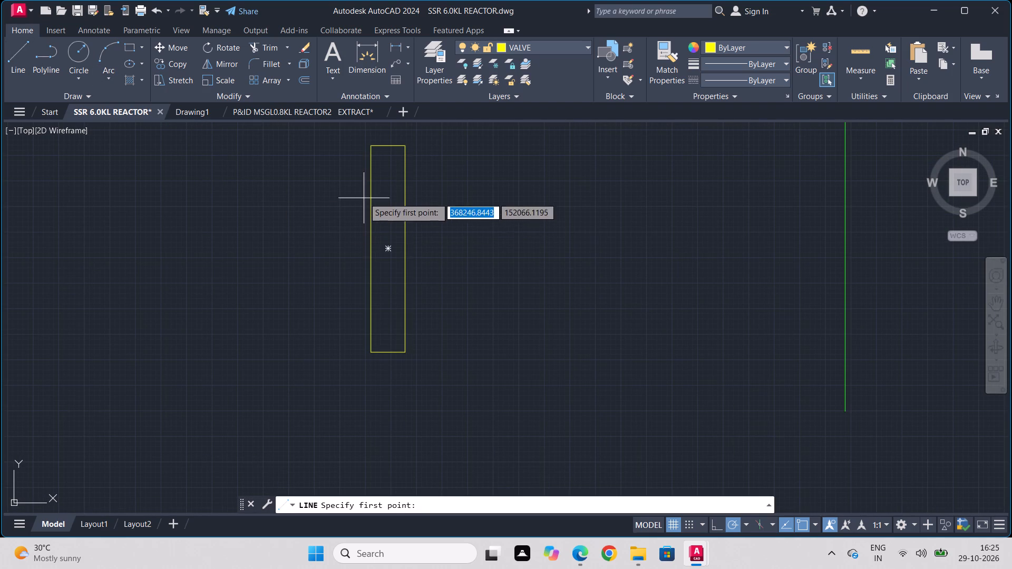
click(372, 180)
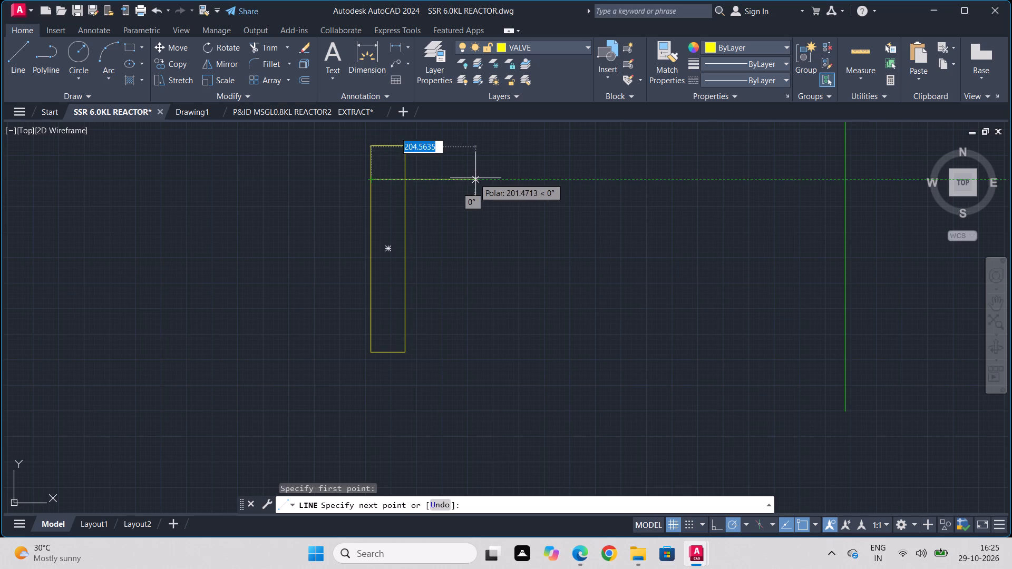
click(475, 178)
key(Escape)
Copy the horizontal line about 264 straight down along the rectangle's left edge, near the rectangle's lower end.
click(475, 178)
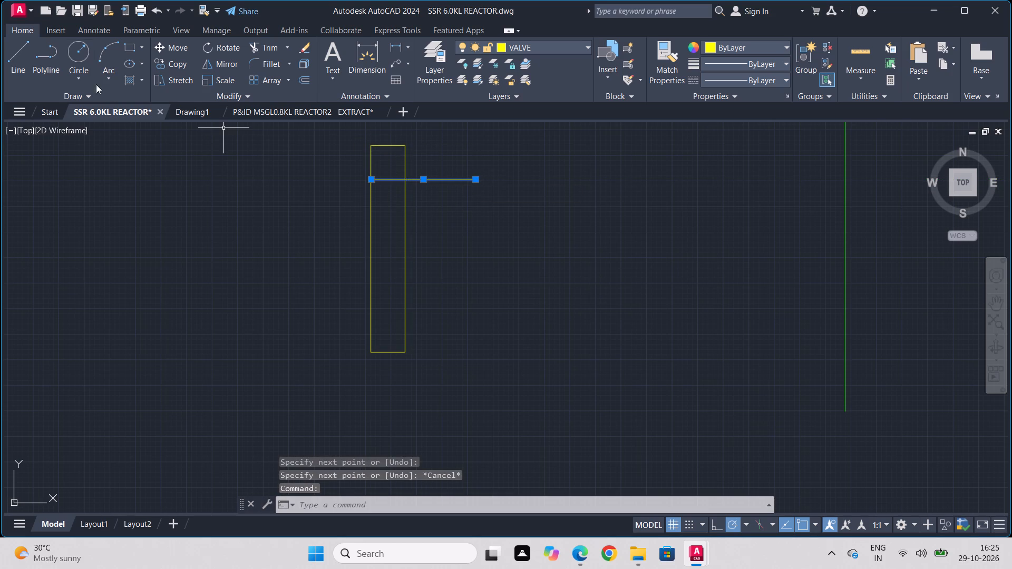
click(166, 58)
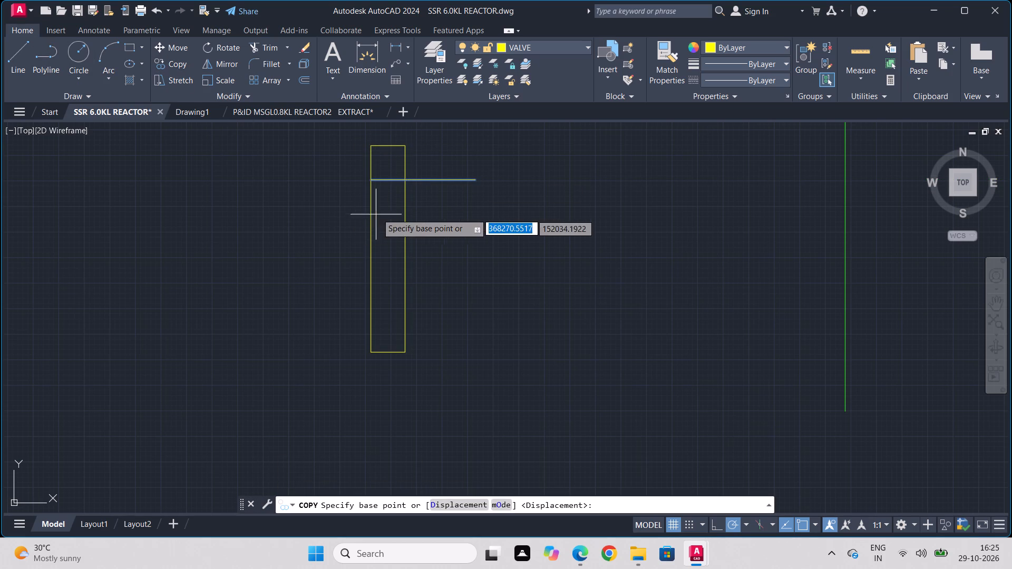
click(369, 177)
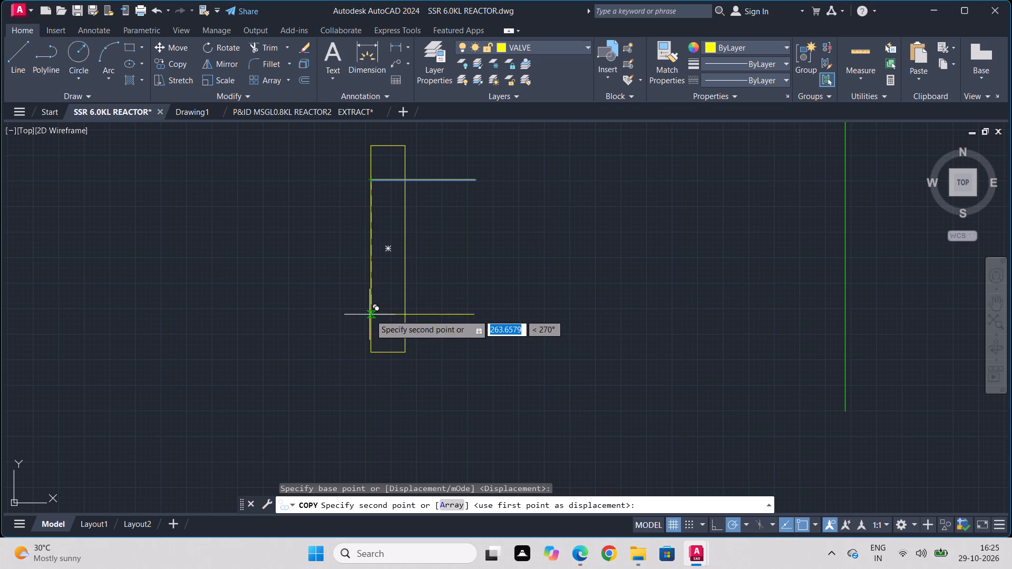
click(370, 315)
key(Escape)
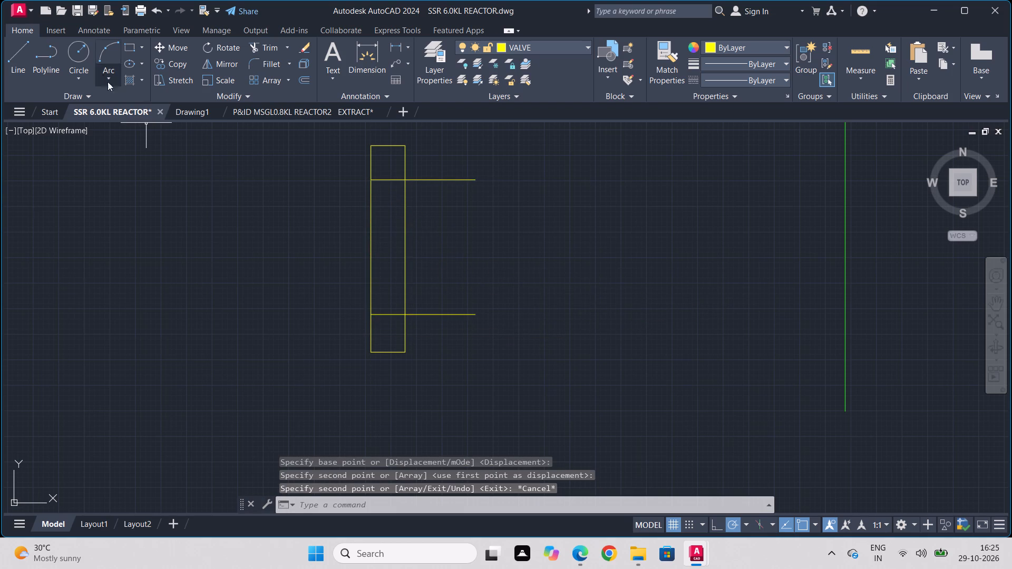
Draw two three-point arcs from the upper line's crossings with the rectangle's sides through the top edge's midpoint, extending past it.
click(113, 62)
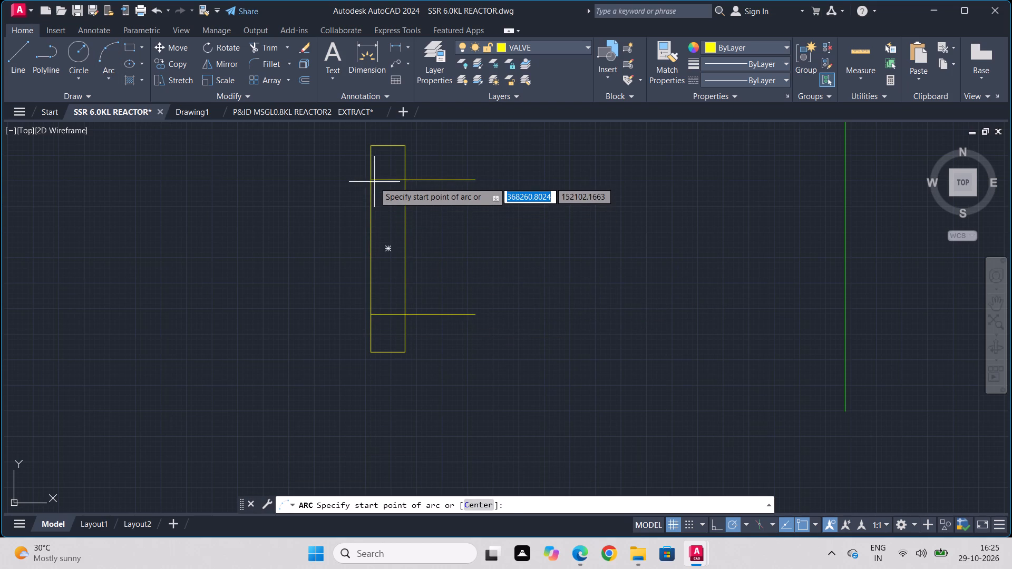
click(374, 182)
click(386, 143)
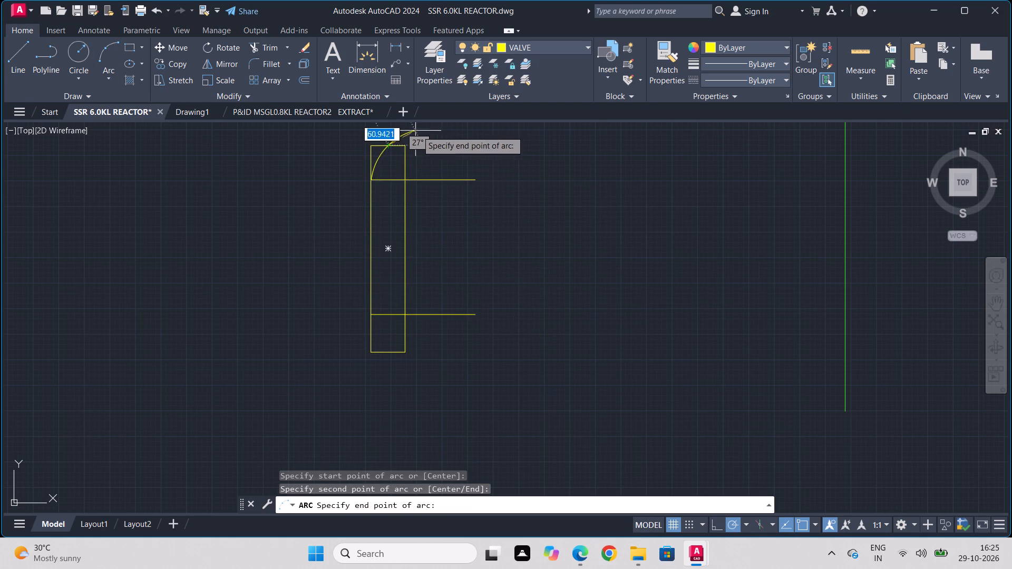
click(453, 129)
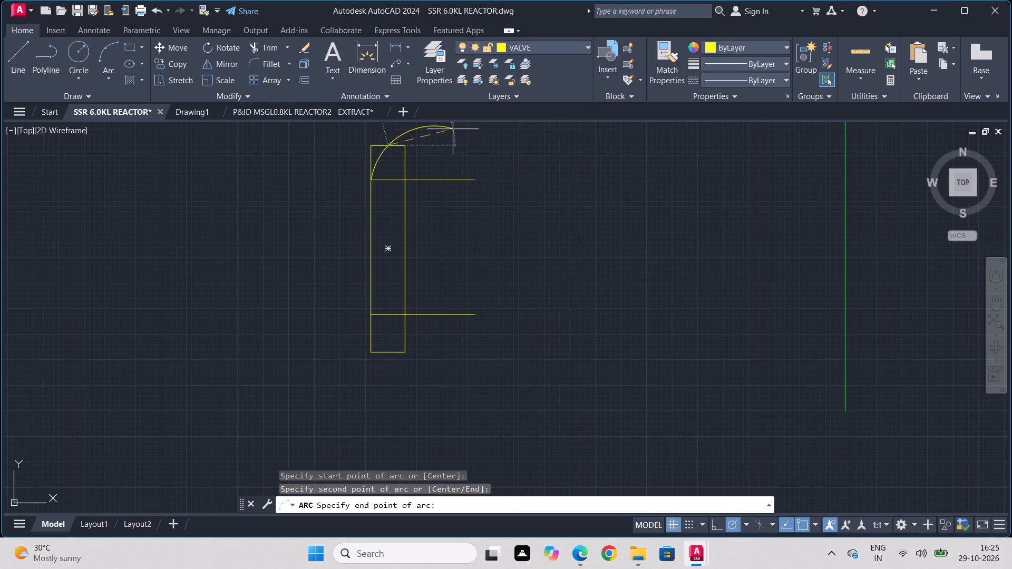
click(112, 55)
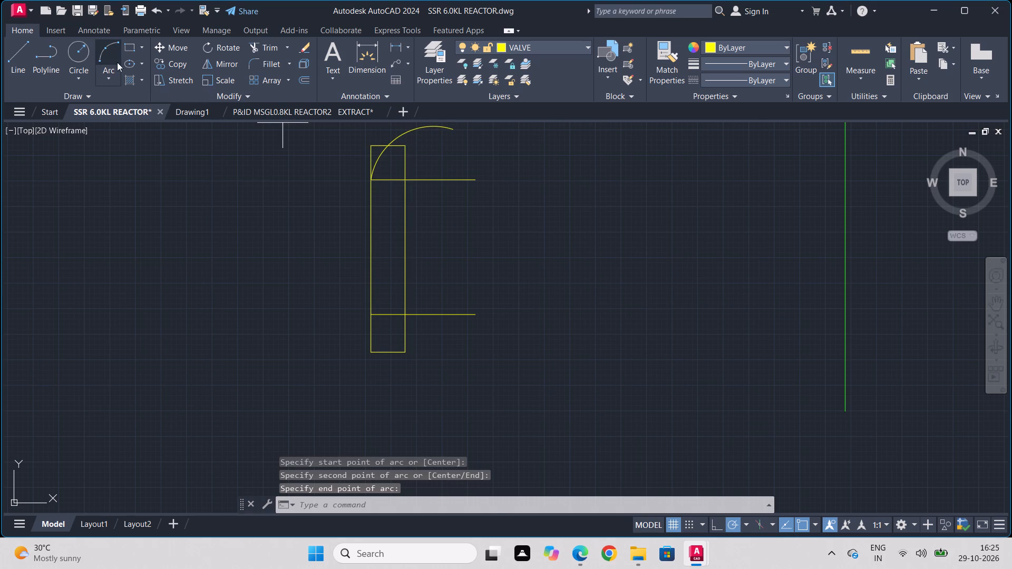
middle_drag(412, 230, 419, 253)
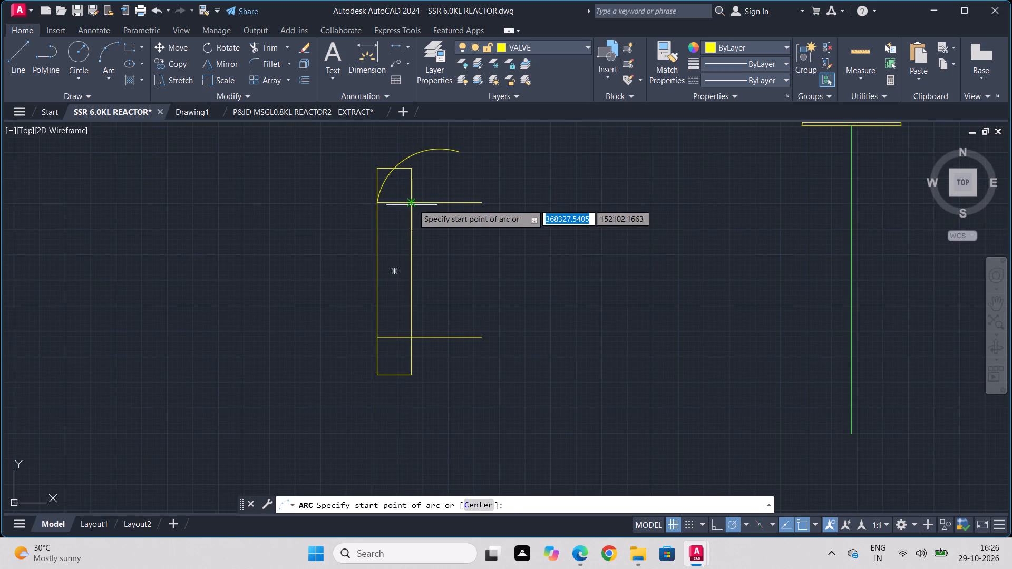
click(413, 204)
click(396, 170)
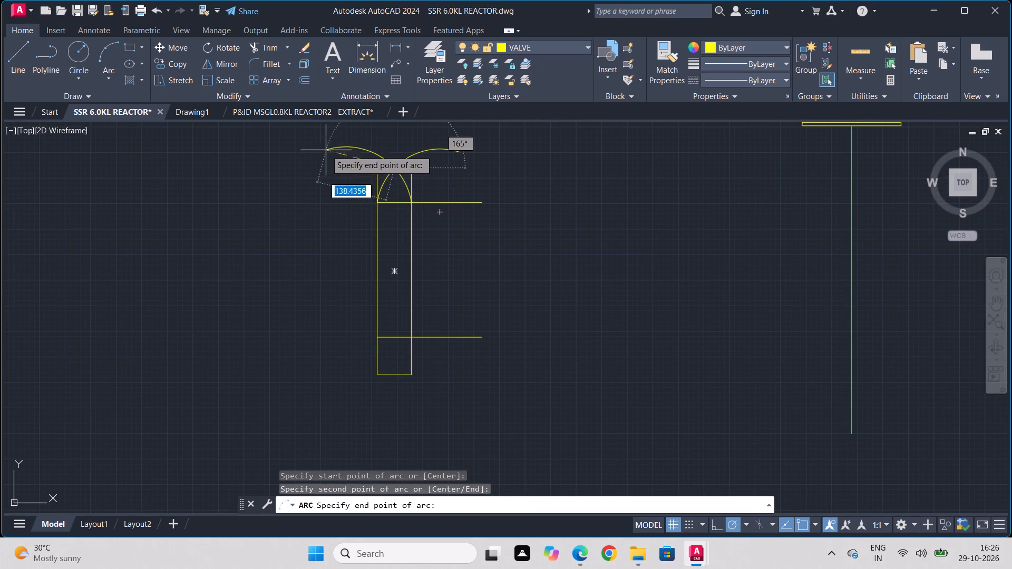
click(270, 149)
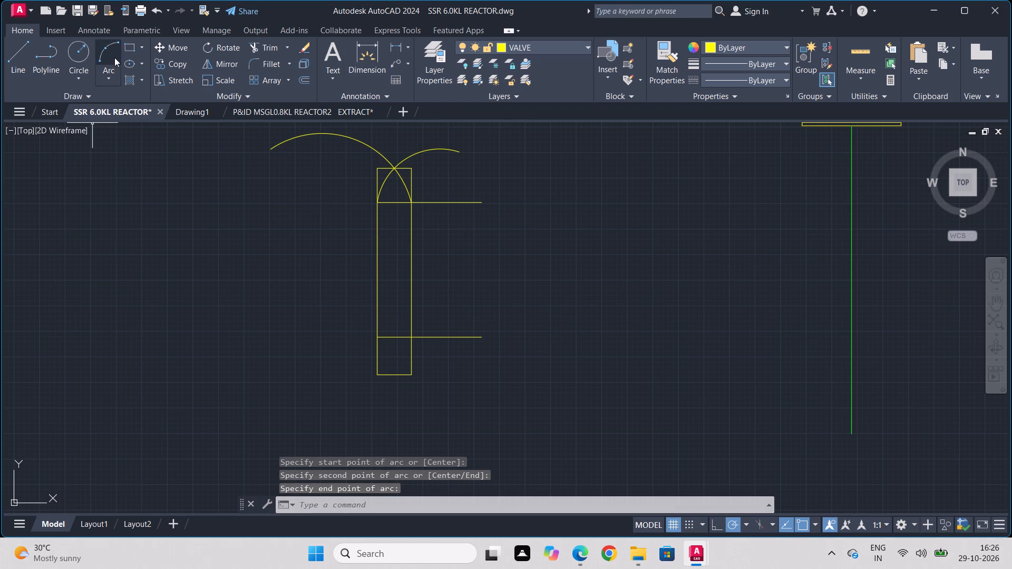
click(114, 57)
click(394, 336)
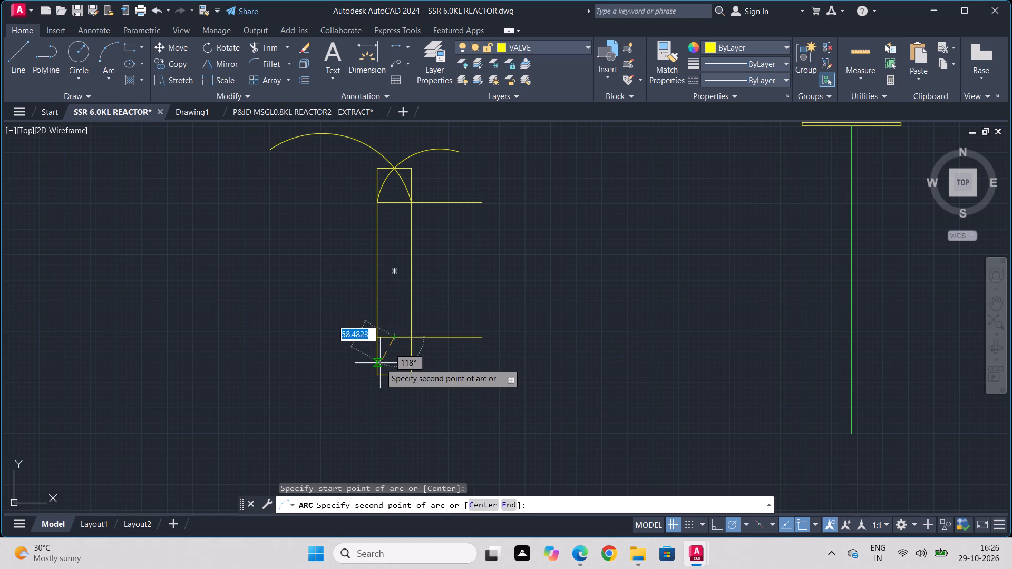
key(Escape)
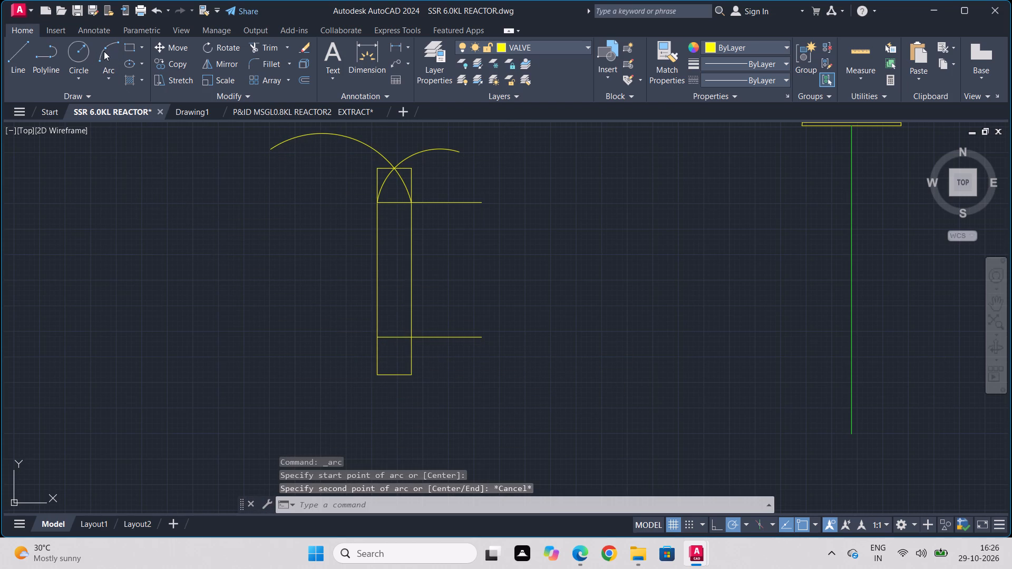
Draw two three-point arcs from the lower line's crossings with the rectangle's sides through the bottom edge's midpoint, extending past it.
click(104, 51)
click(381, 333)
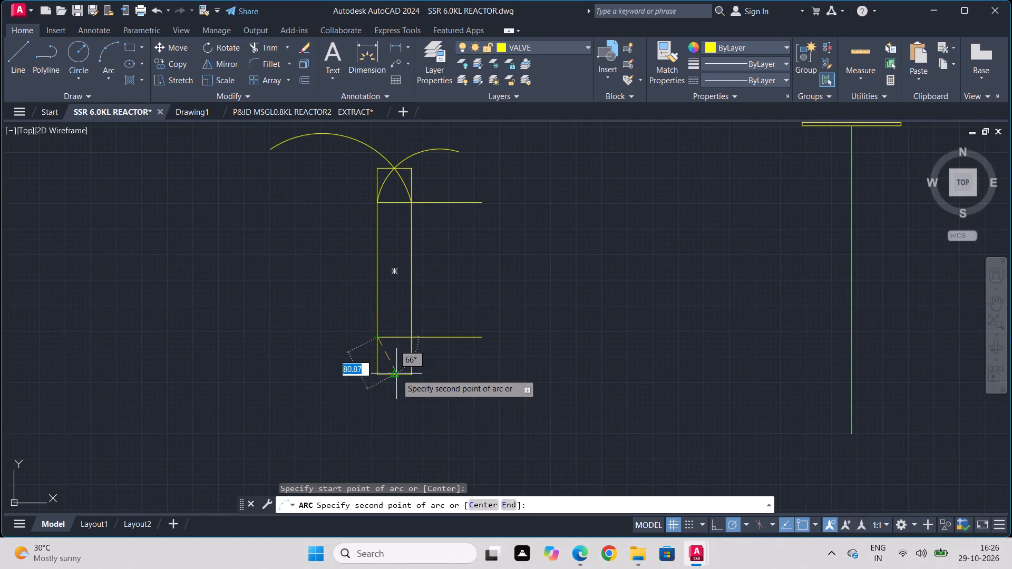
click(395, 378)
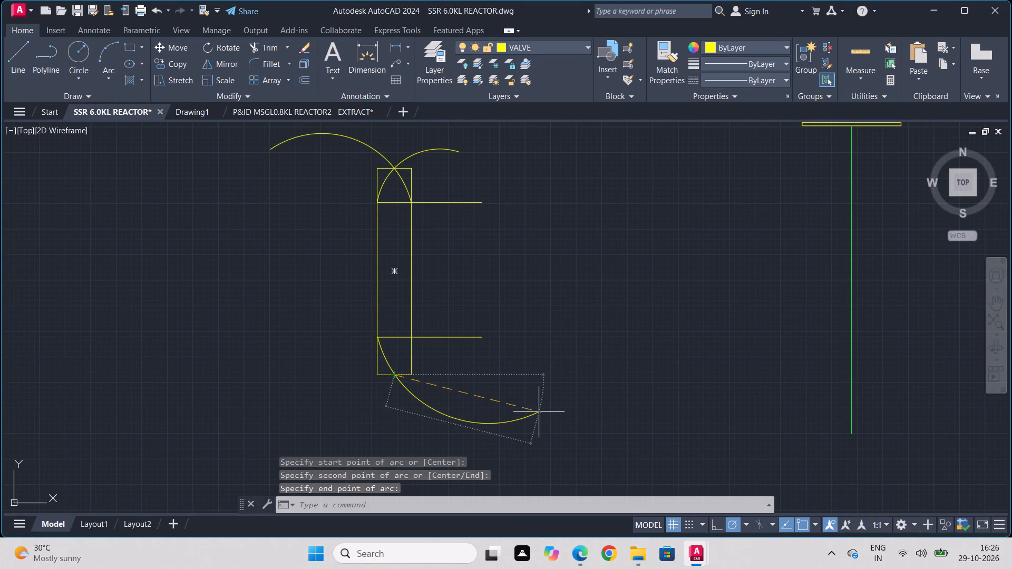
click(539, 412)
click(105, 50)
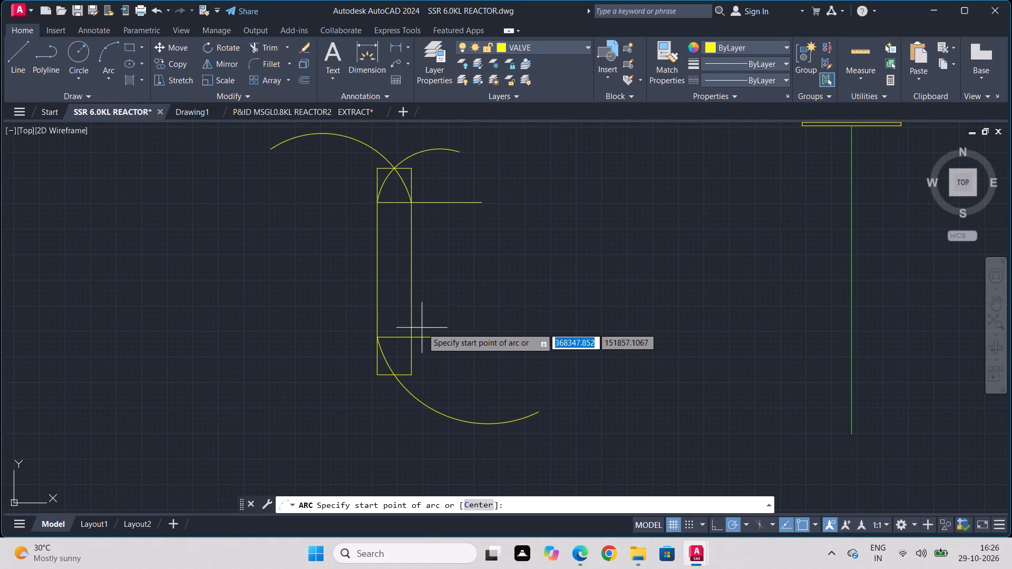
drag(413, 339, 410, 351)
click(392, 375)
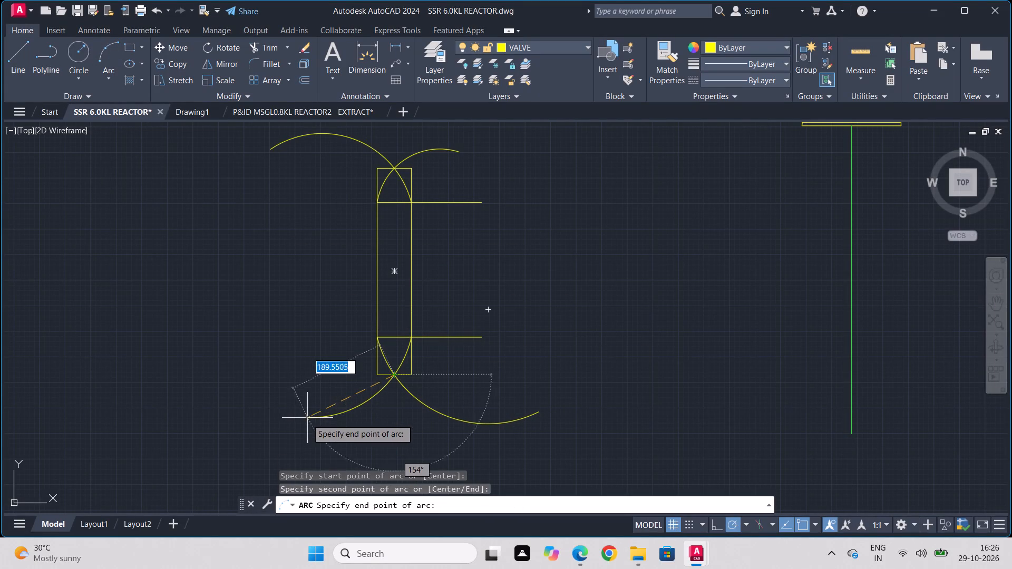
click(305, 420)
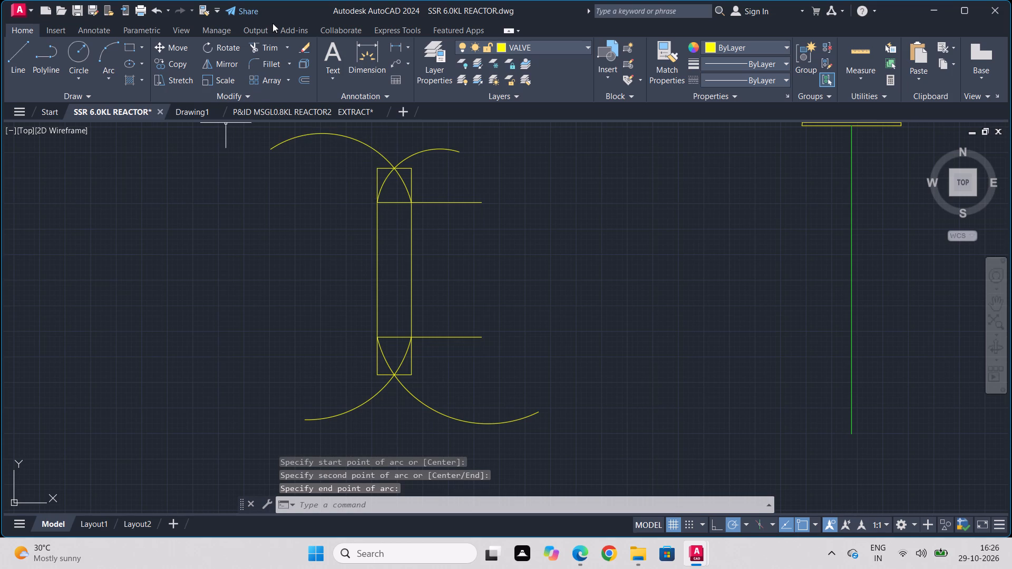
Trim the parts of the four arcs and two horizontal lines that extend outside the rectangle.
click(261, 43)
drag(372, 134, 287, 220)
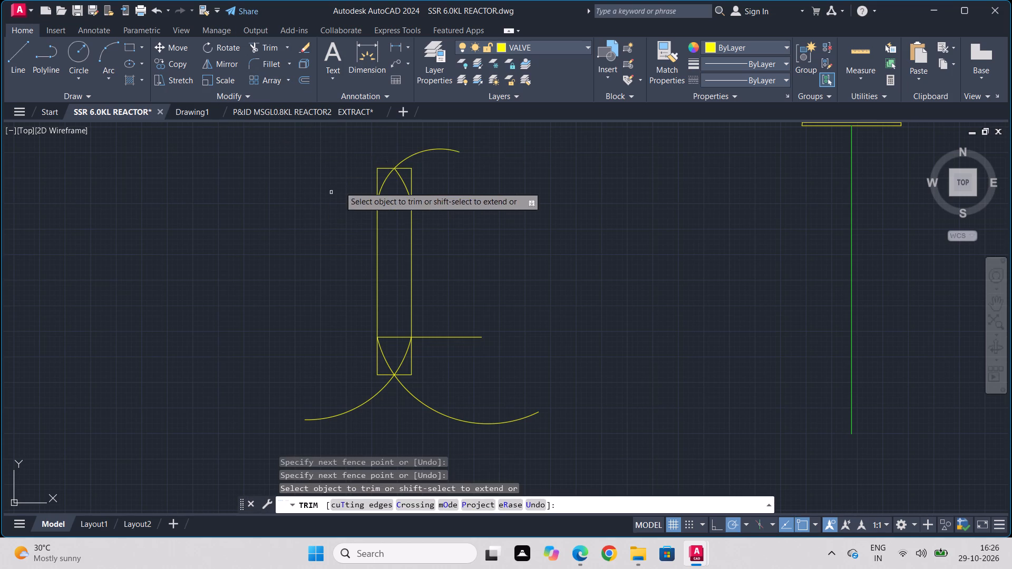
drag(395, 131, 478, 212)
drag(468, 254, 396, 452)
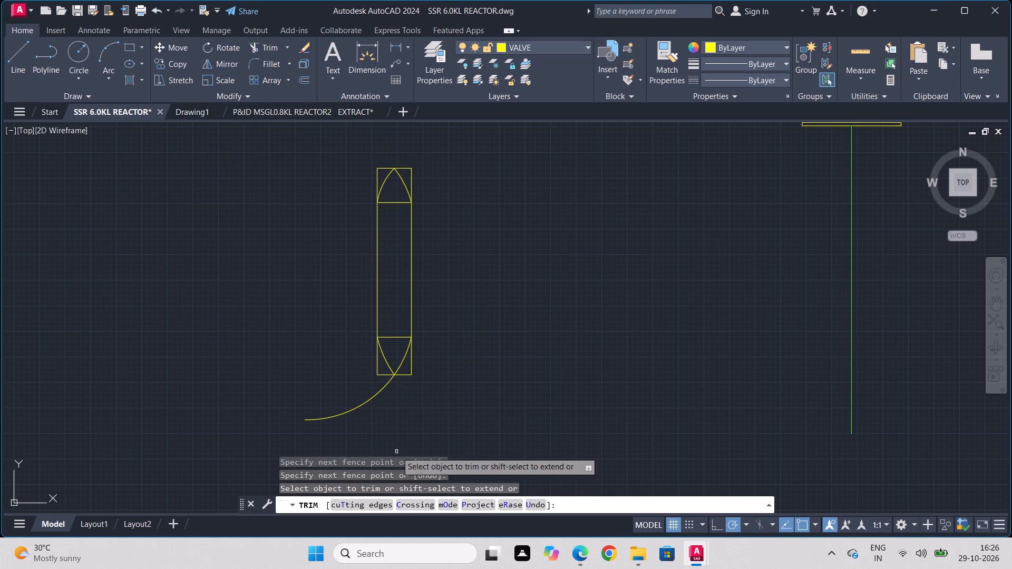
drag(314, 374, 441, 448)
Trim the rectangle's four corners outside the arcs, leaving pointed ends at the top and bottom.
drag(387, 382, 386, 381)
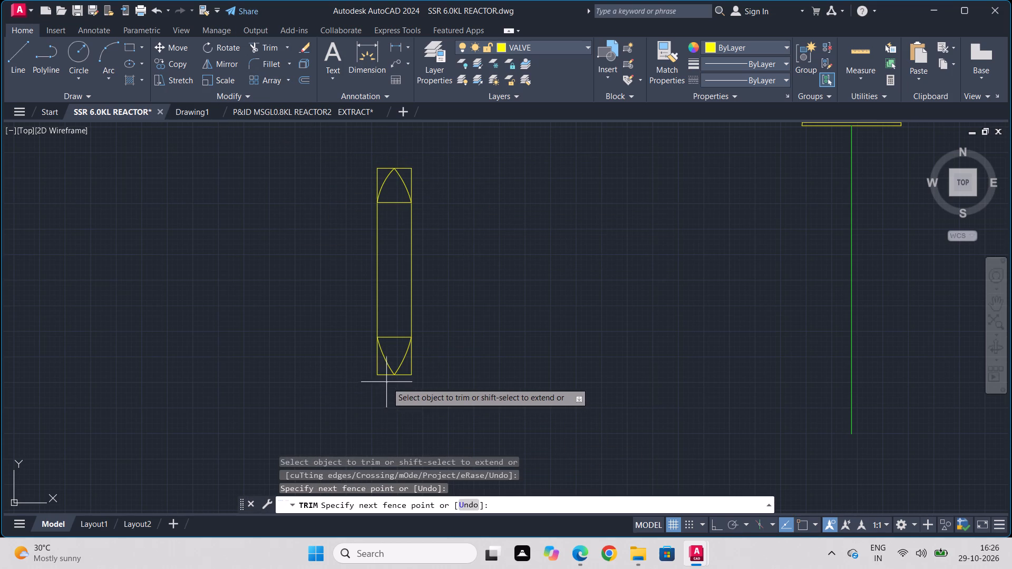
drag(386, 381, 371, 360)
drag(402, 381, 425, 359)
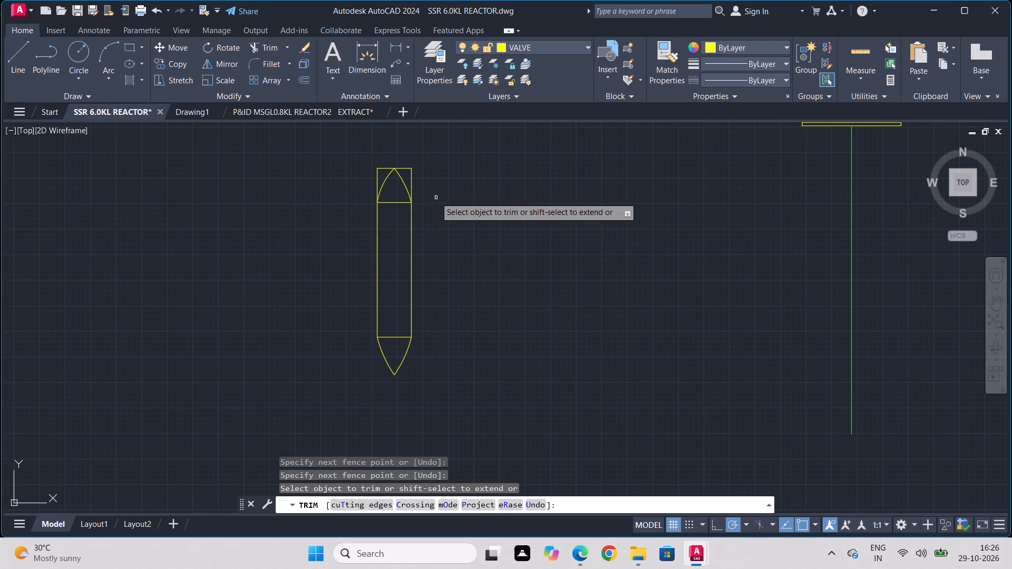
drag(402, 160, 424, 210)
drag(387, 149, 372, 175)
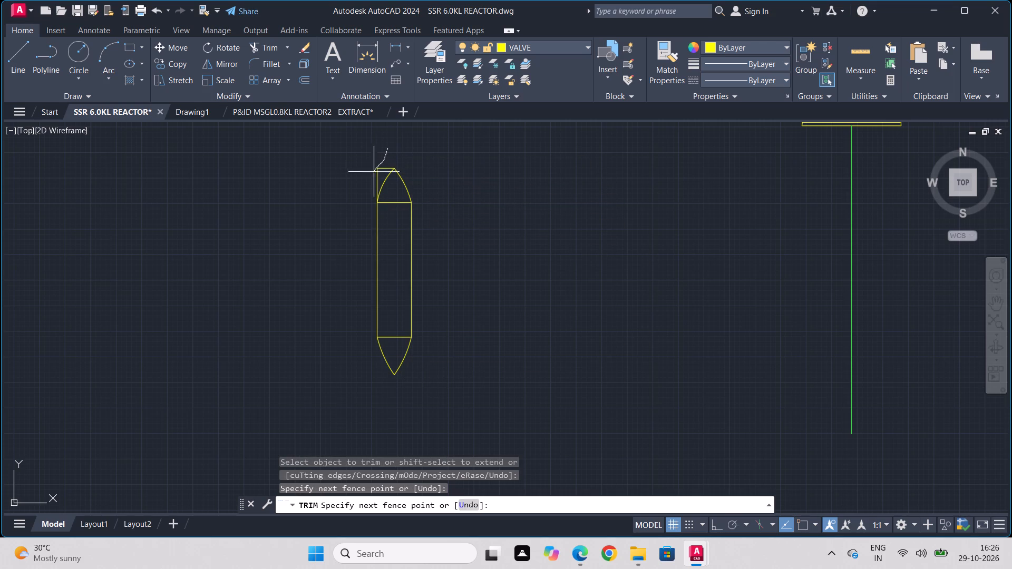
drag(372, 175, 391, 162)
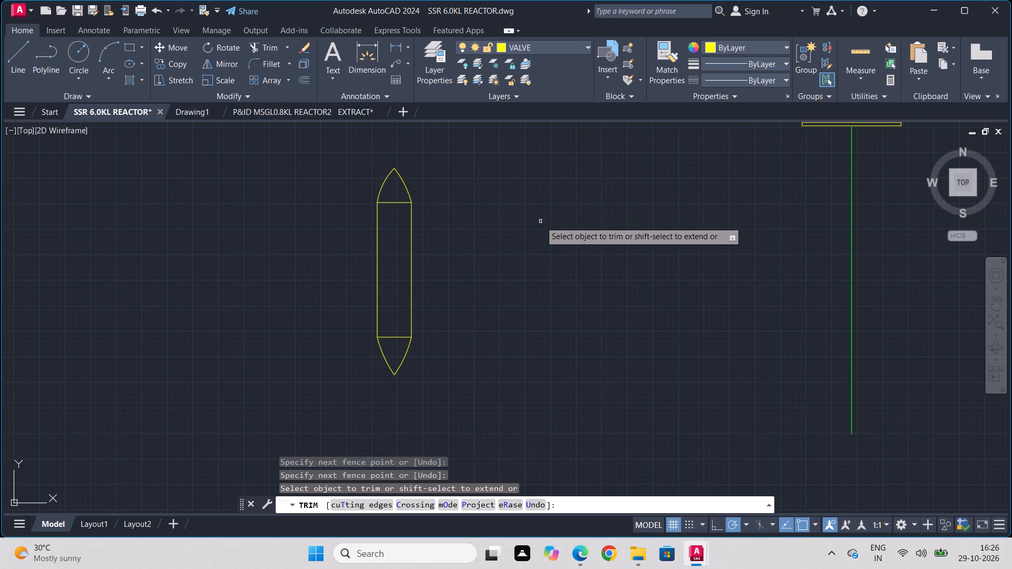
key(Escape)
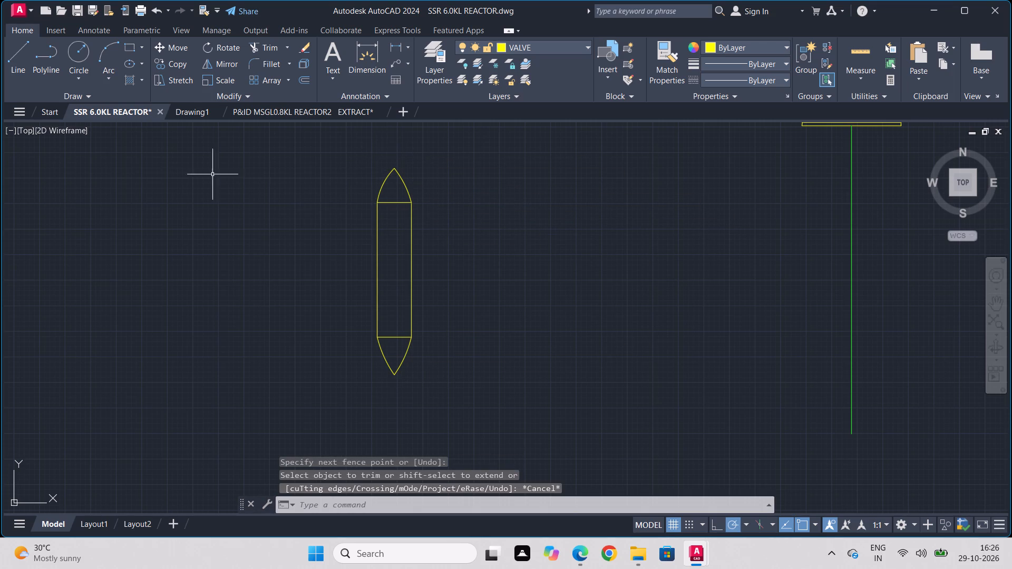
Draw a three-point arc through both ends of the upper cross line, bulging slightly below it and ending above the pointed tip.
click(111, 57)
click(375, 203)
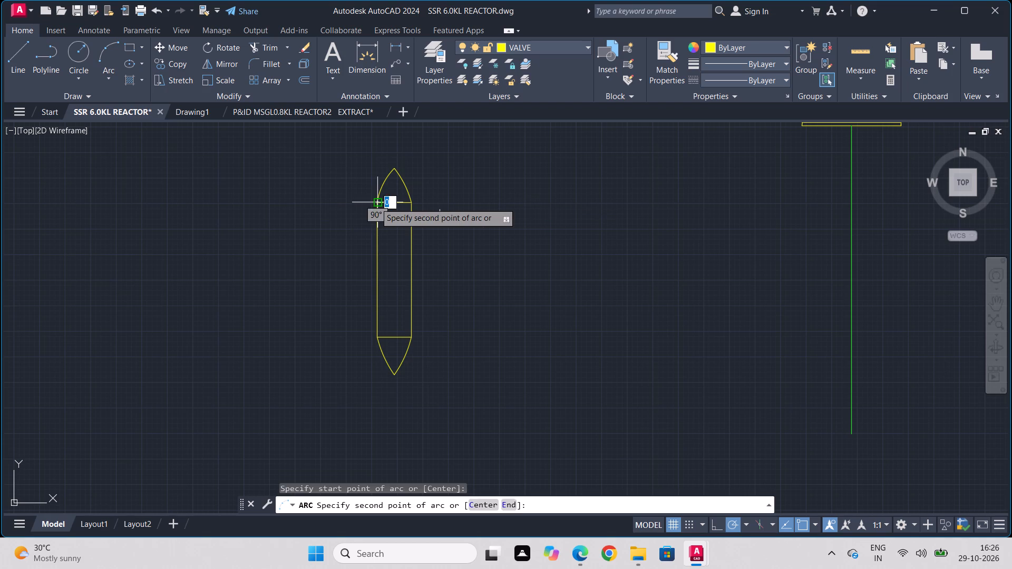
click(406, 202)
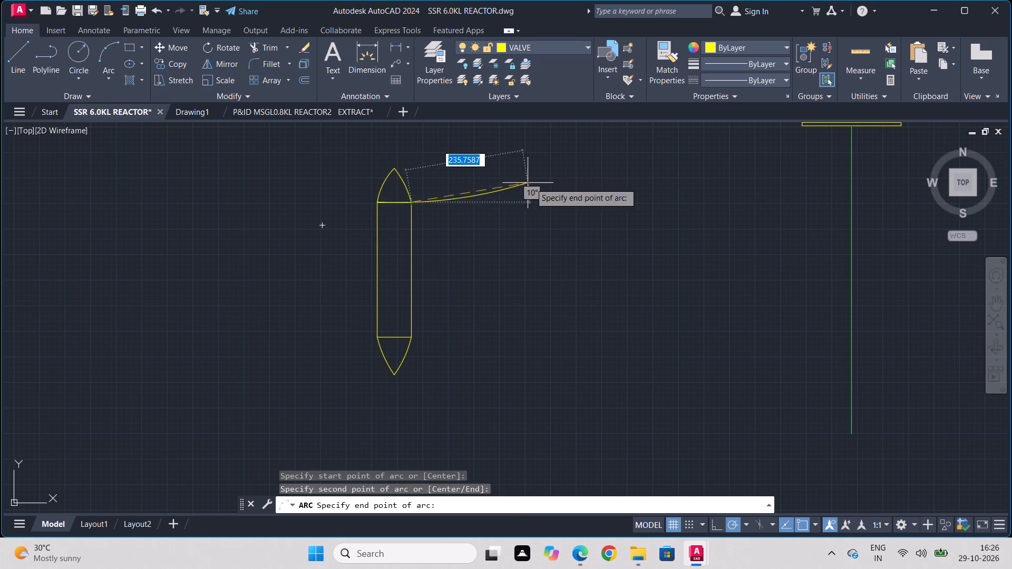
middle_drag(492, 168, 515, 276)
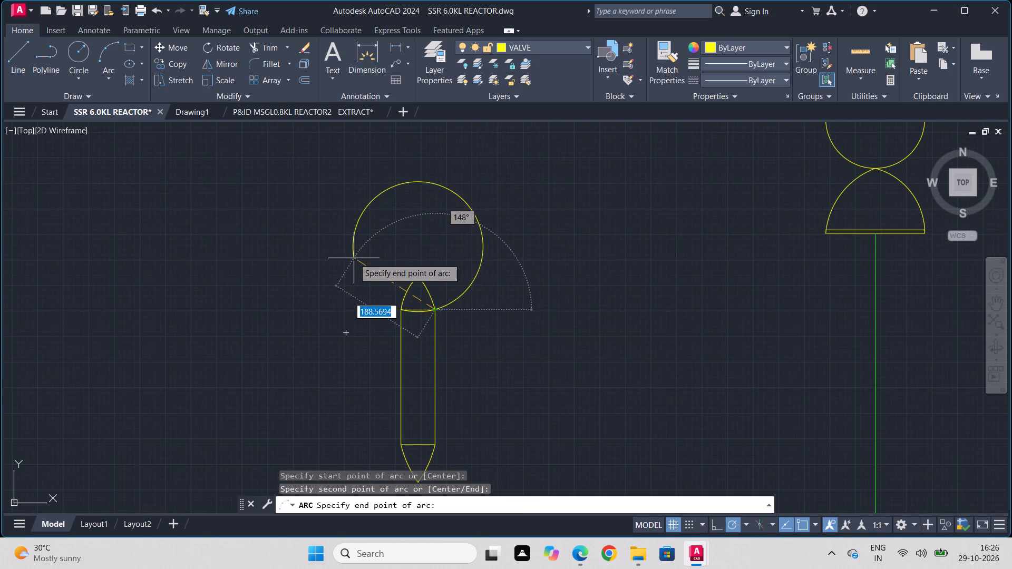
click(374, 241)
Draw a three-point arc through both ends of the lower cross line, bulging slightly above it and ending below the pointed tip.
middle_drag(540, 416, 560, 281)
click(110, 67)
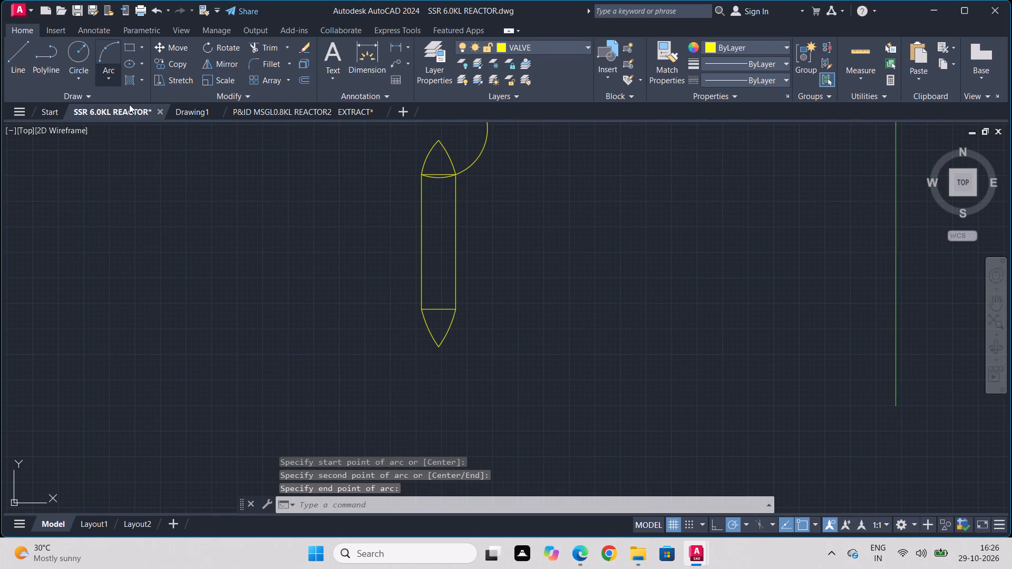
click(108, 49)
click(420, 311)
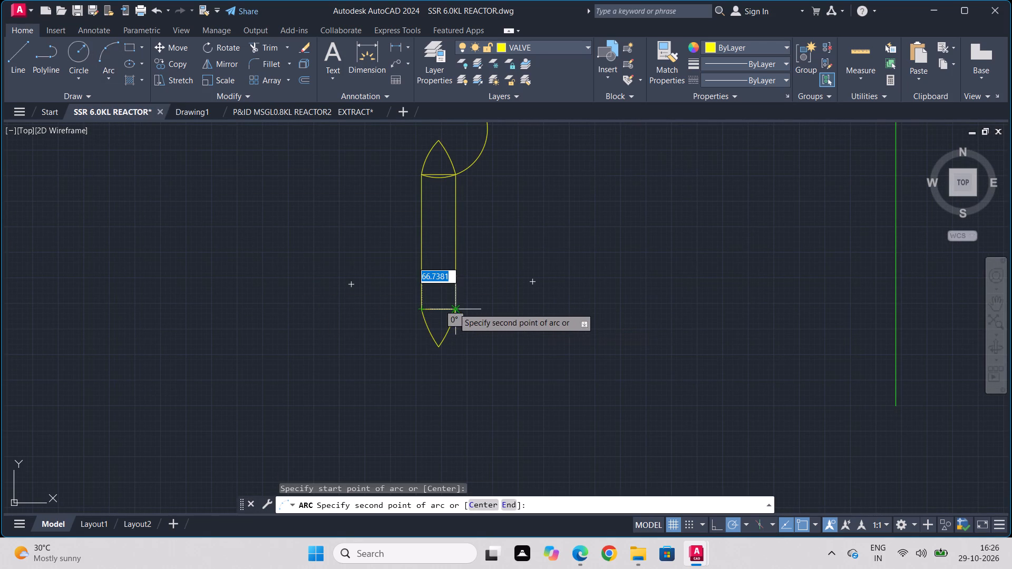
click(453, 308)
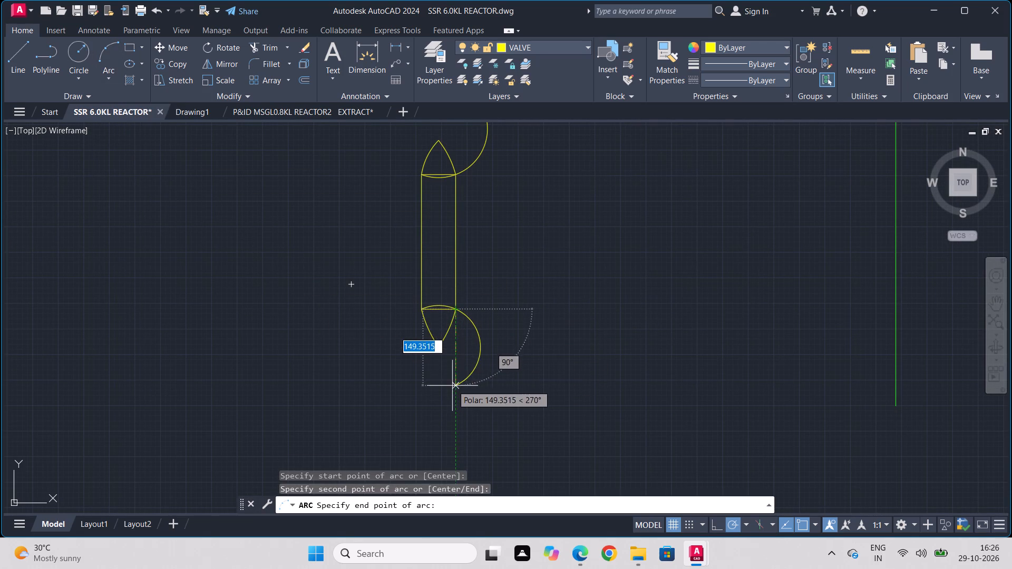
click(414, 378)
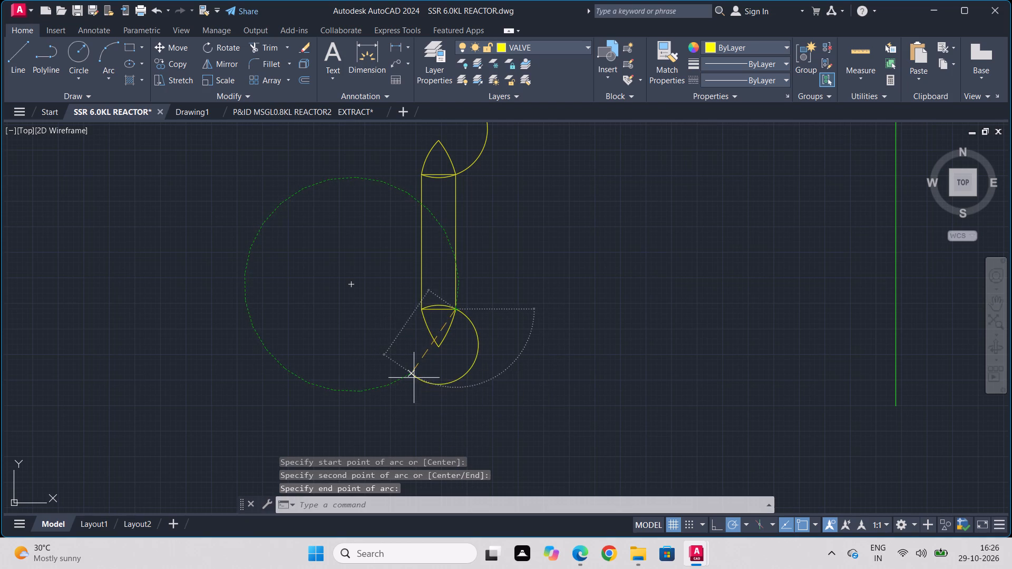
Trim the arc portions outside the symbol and remove the straight cross lines at both ends, keeping the curved ones.
click(274, 44)
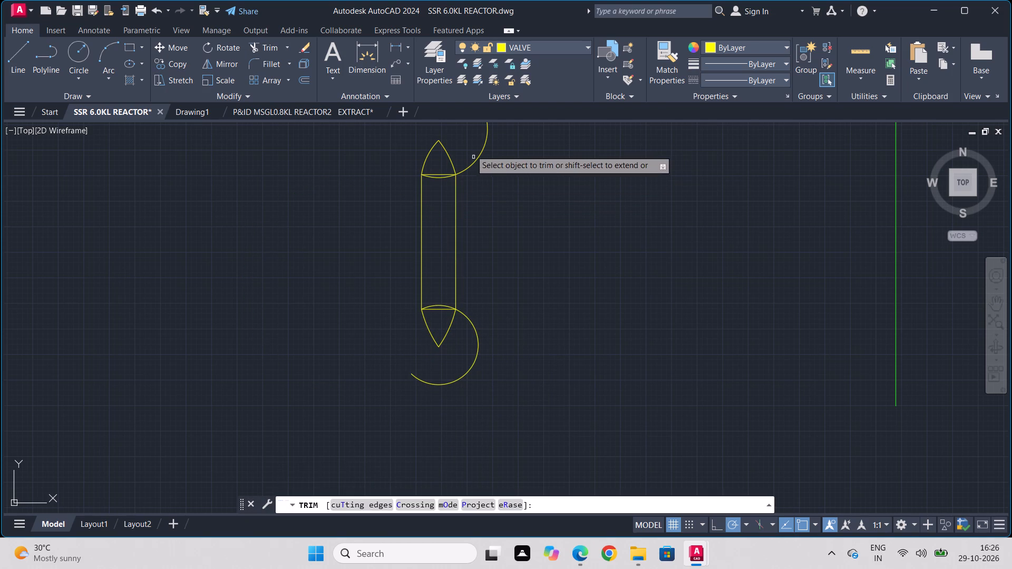
drag(468, 143, 504, 232)
drag(497, 275, 452, 423)
scroll(437, 195, up, 2)
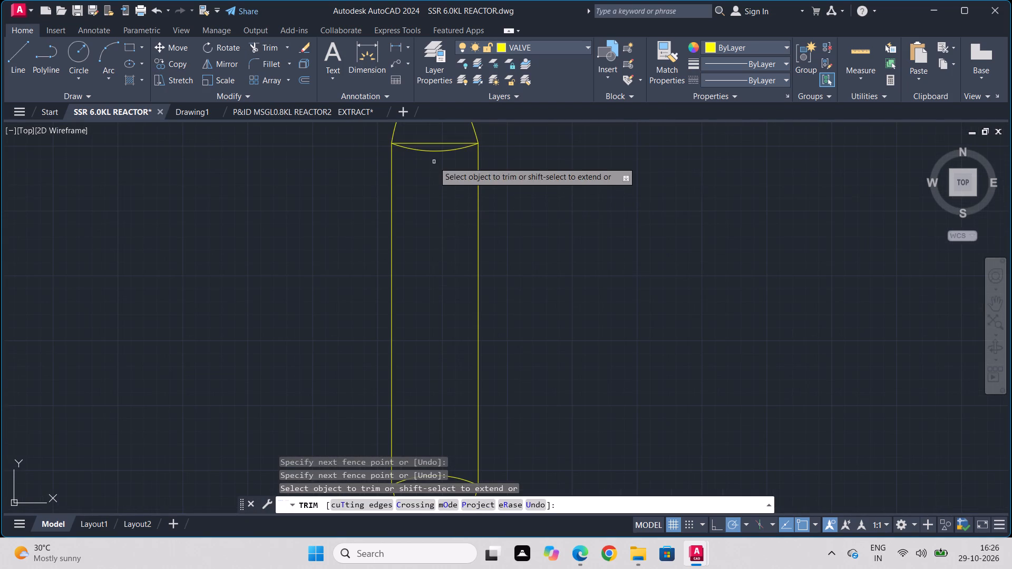
middle_drag(433, 164, 431, 277)
click(429, 258)
scroll(424, 331, down, 2)
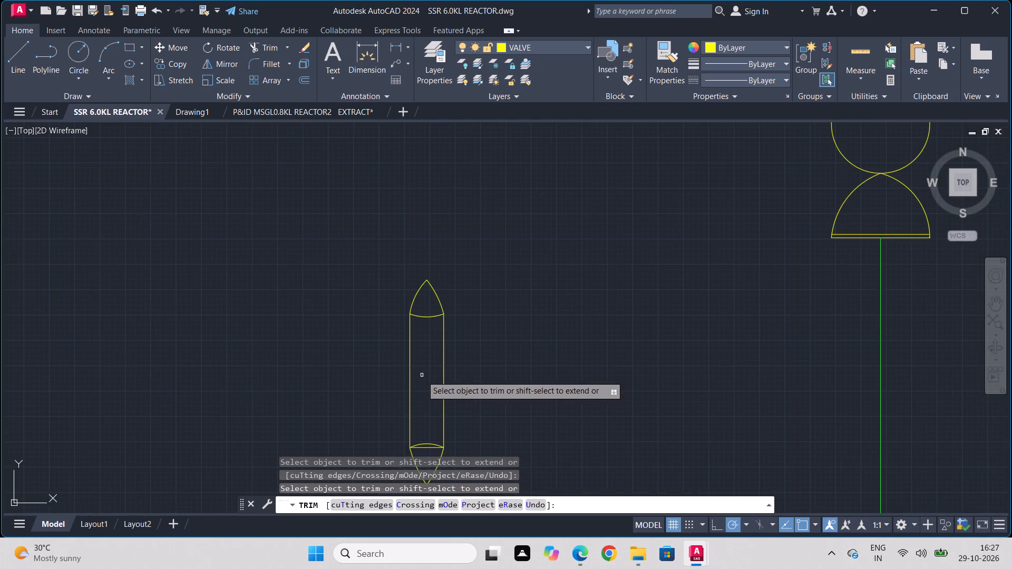
middle_drag(422, 376, 452, 203)
scroll(464, 280, up, 2)
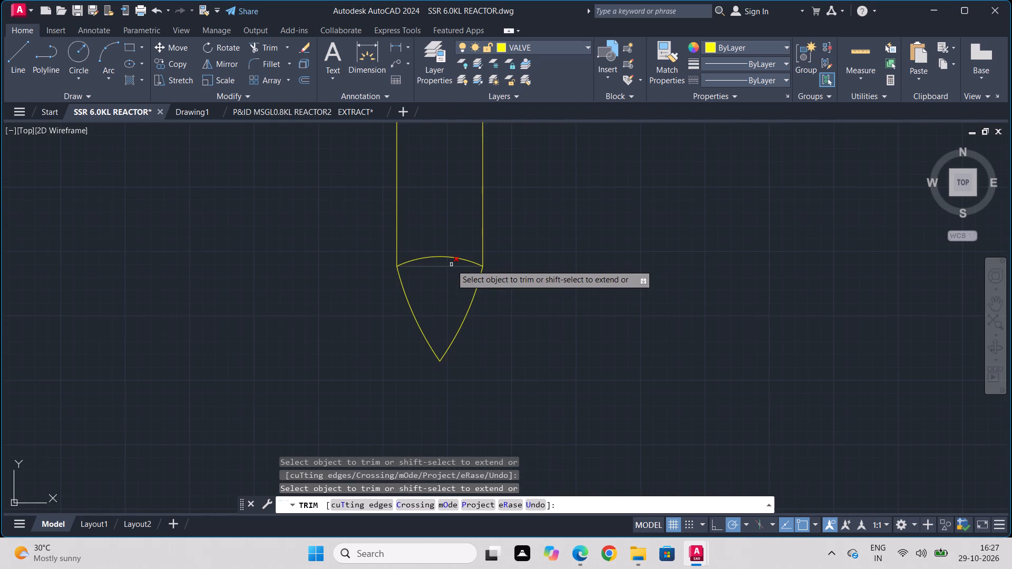
click(451, 264)
key(Escape)
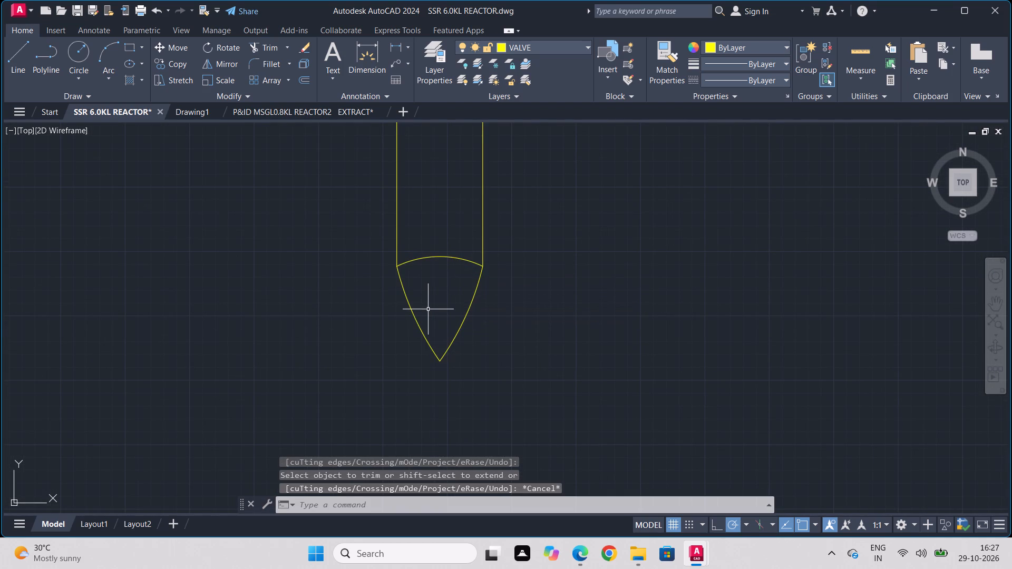
Draw a small upward-bulging three-point arc across the symbol's lower tip and trim its excess outside the tip.
click(110, 56)
scroll(416, 349, up, 1)
scroll(416, 349, down, 1)
click(425, 340)
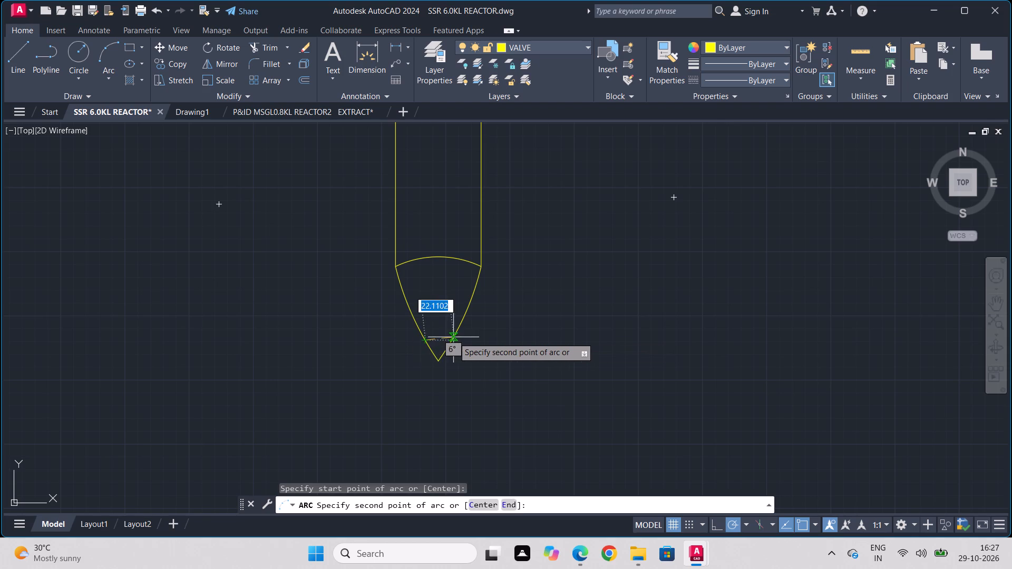
click(454, 340)
click(471, 396)
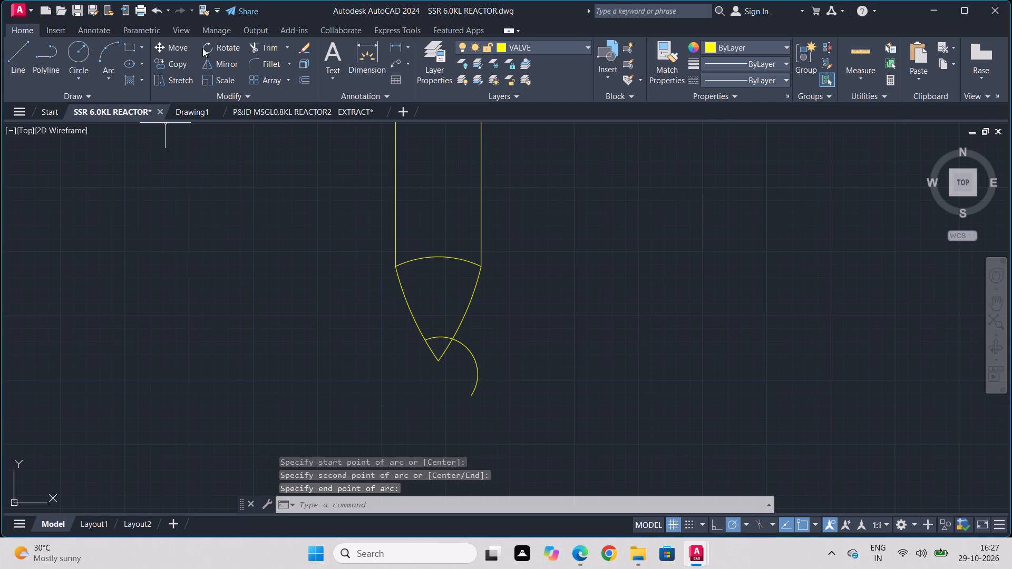
click(275, 46)
drag(438, 378, 568, 293)
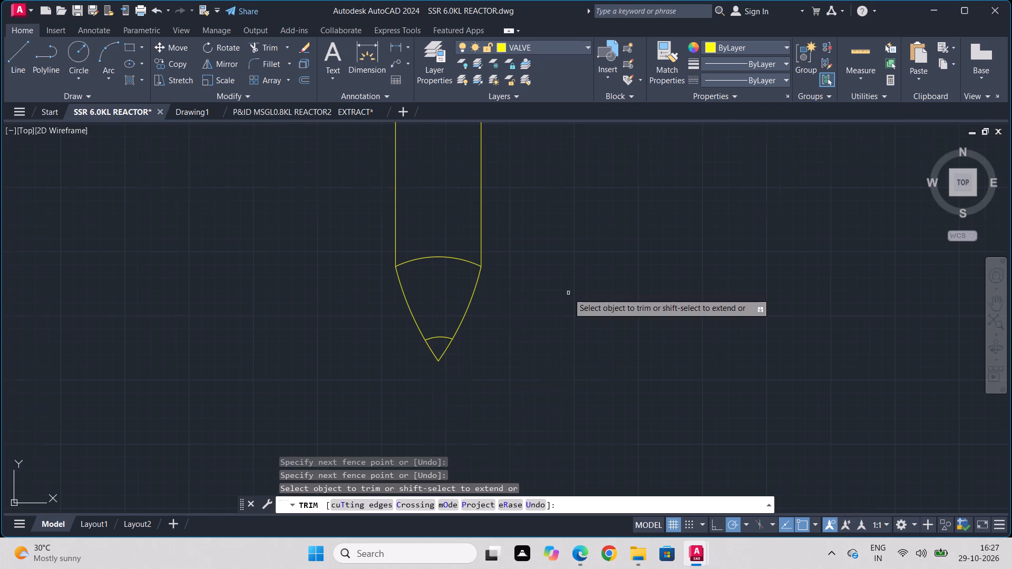
scroll(568, 293, up, 1)
scroll(568, 293, down, 4)
middle_drag(569, 301, 473, 539)
middle_drag(470, 437, 471, 336)
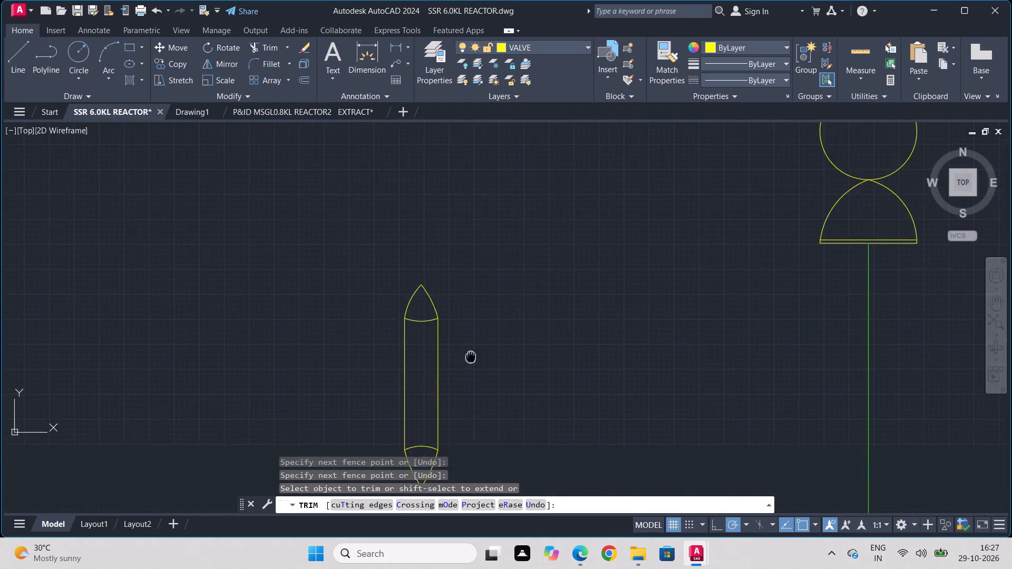
middle_drag(471, 336, 471, 324)
key(Escape)
Draw a small downward-bulging three-point arc across the symbol's upper tip and trim its excess outside the tip.
click(111, 53)
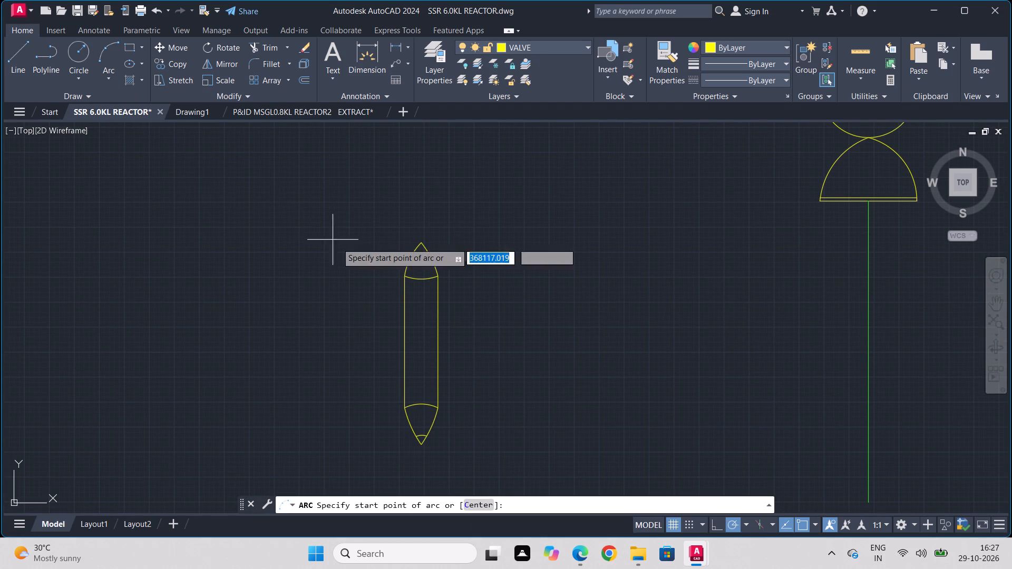
scroll(396, 265, up, 2)
click(435, 227)
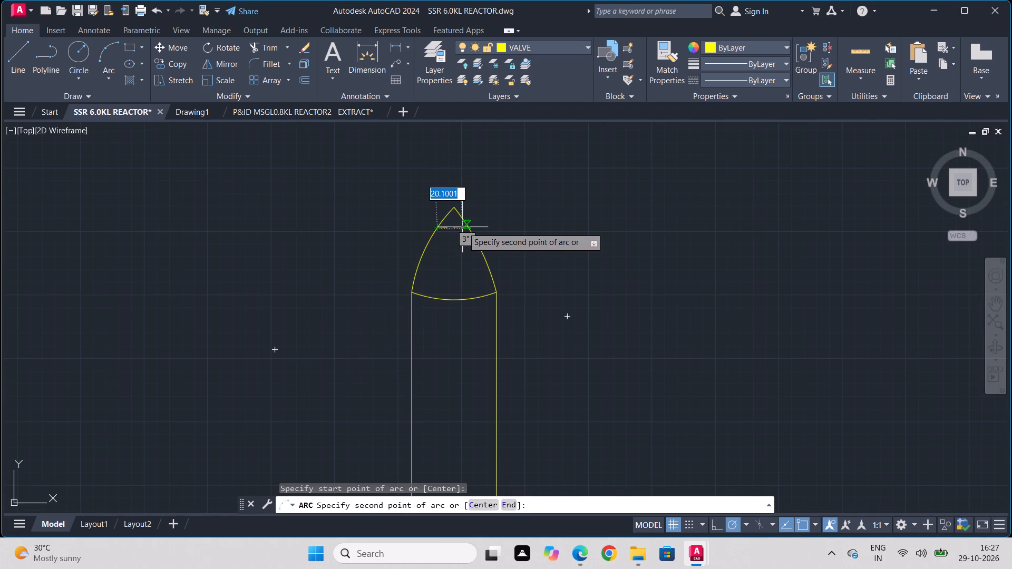
click(468, 228)
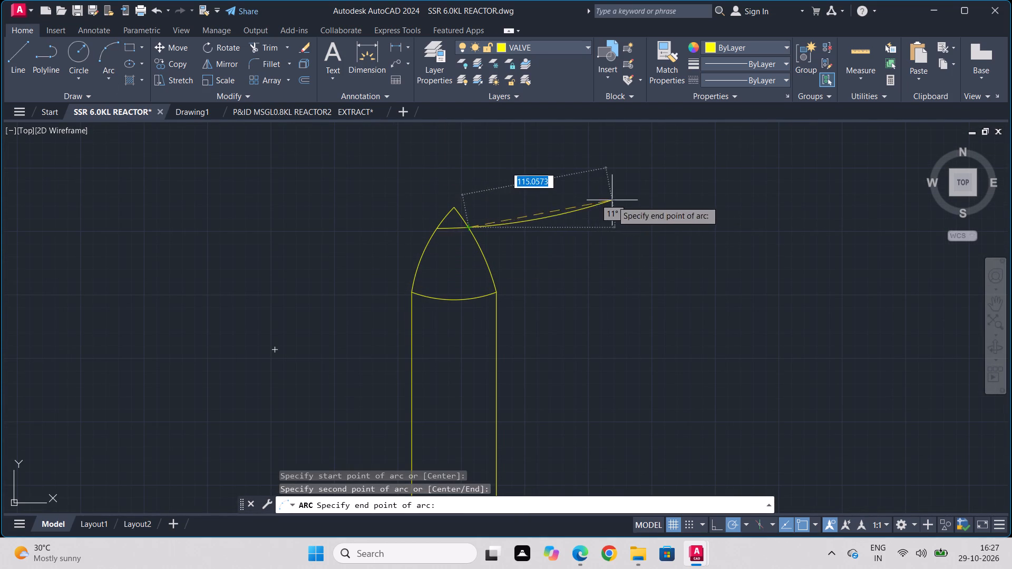
click(459, 182)
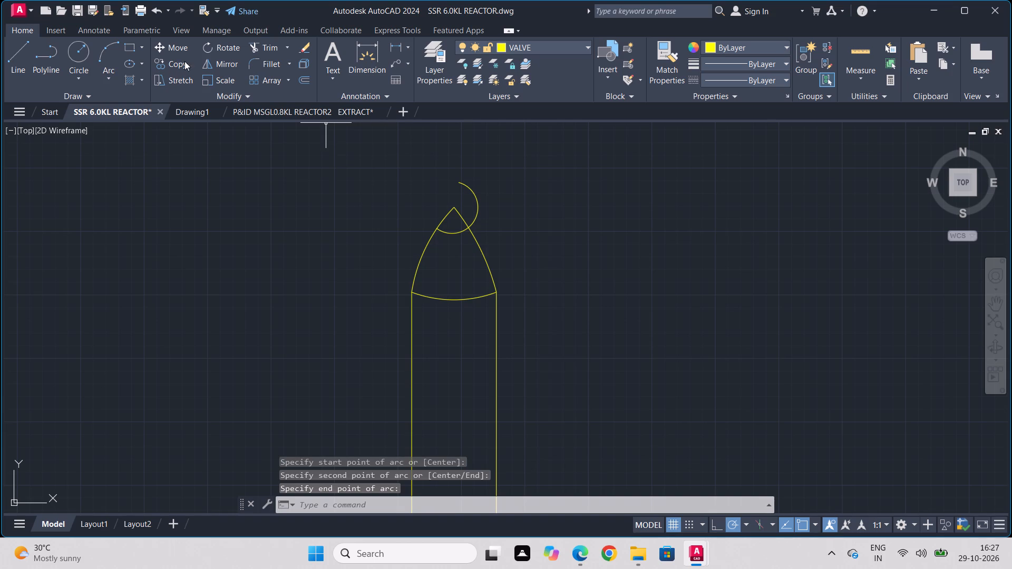
click(267, 52)
drag(433, 181, 542, 254)
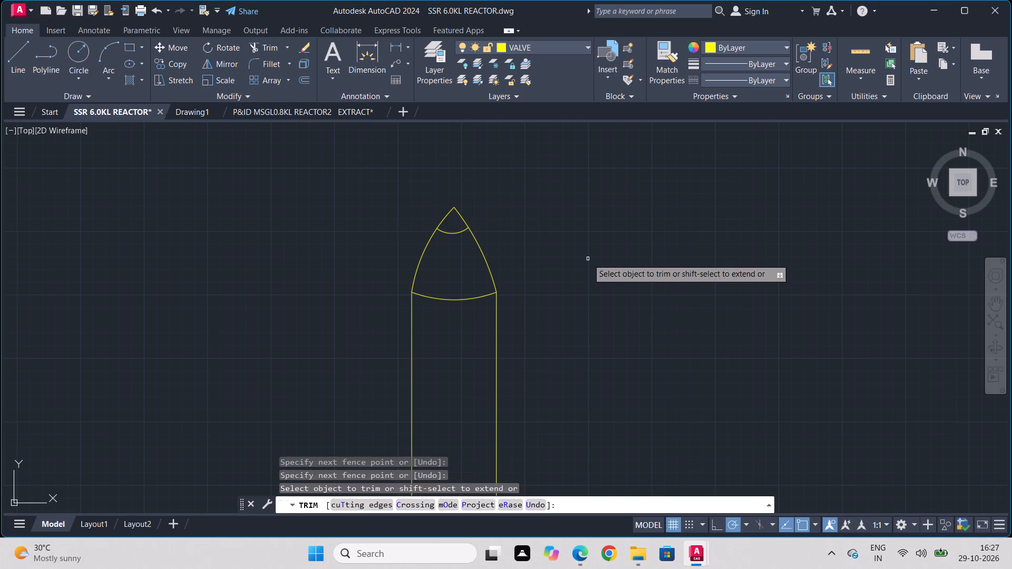
key(Escape)
Scale the whole pointed symbol slightly smaller, using its bottom tip as the base point.
scroll(586, 379, down, 3)
scroll(641, 438, down, 1)
middle_drag(641, 438, 601, 288)
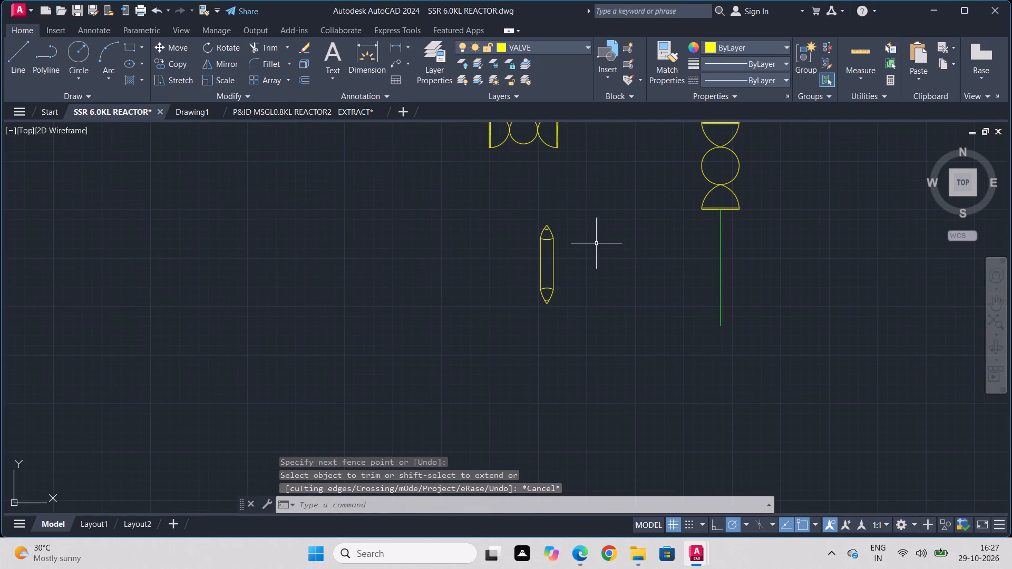
drag(561, 158, 557, 165)
click(439, 368)
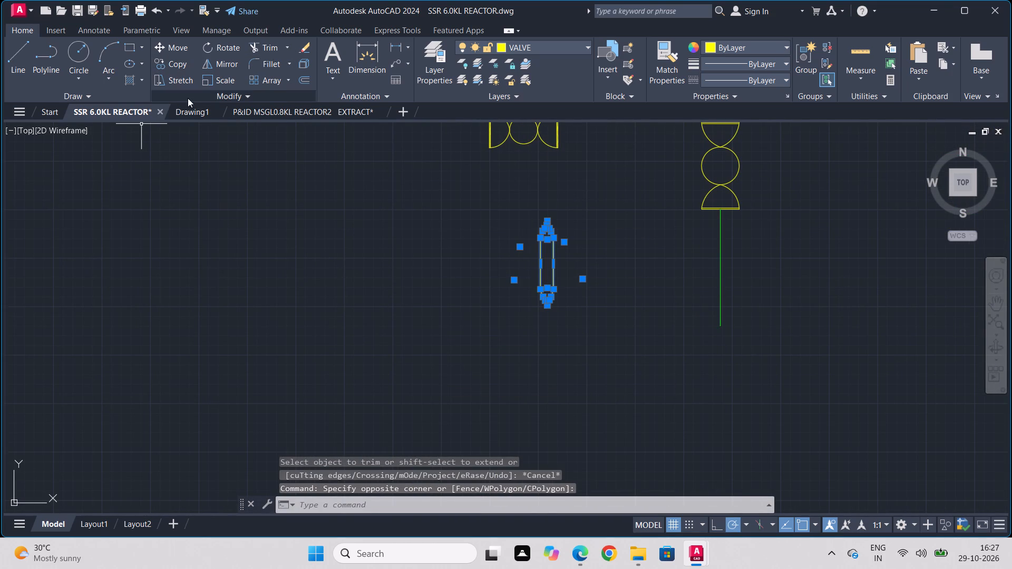
click(211, 79)
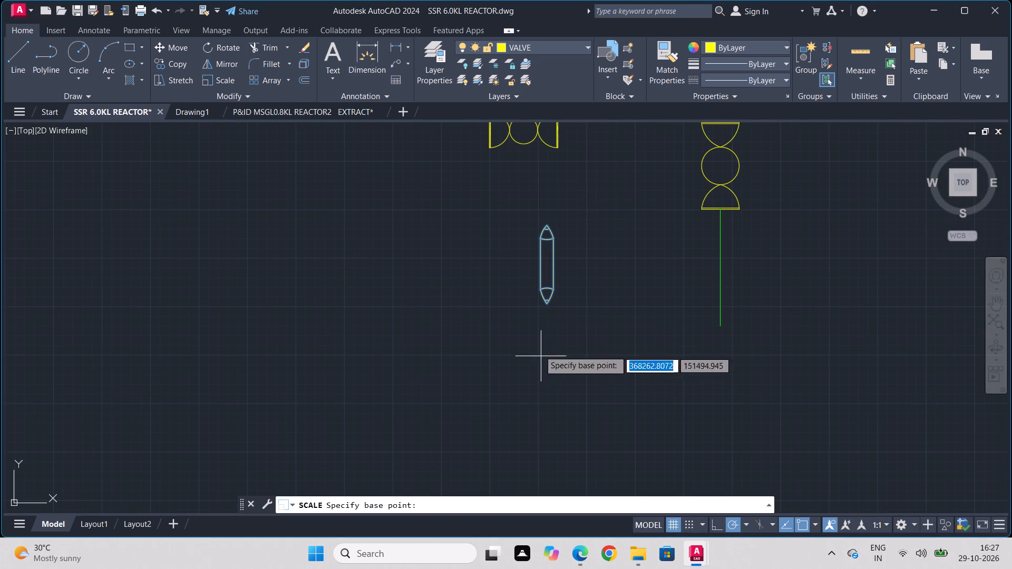
click(550, 306)
click(557, 335)
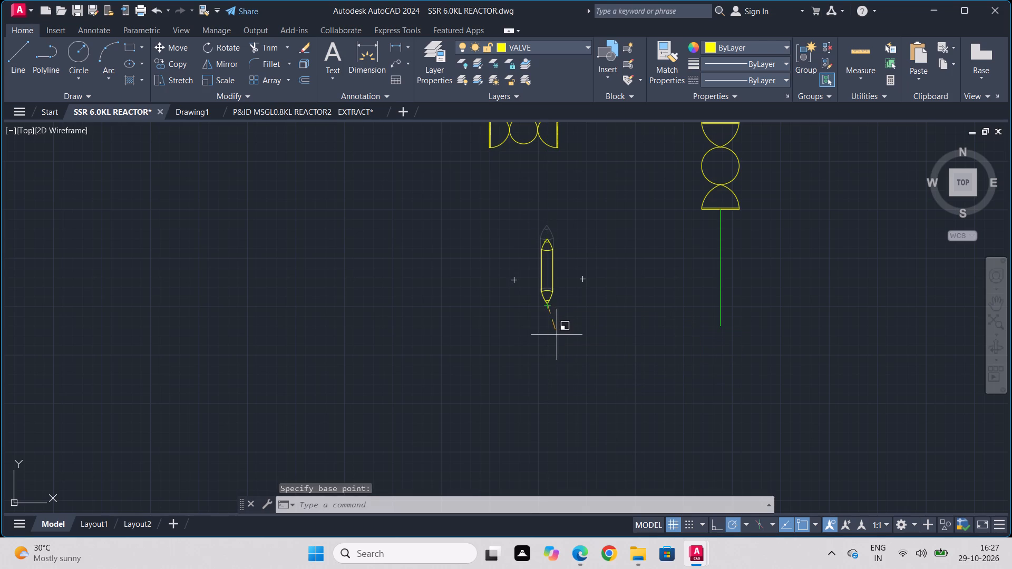
Copy the pointed symbol by its top tip onto the lower ends of the two vertical branch lines.
drag(575, 243, 554, 259)
click(488, 340)
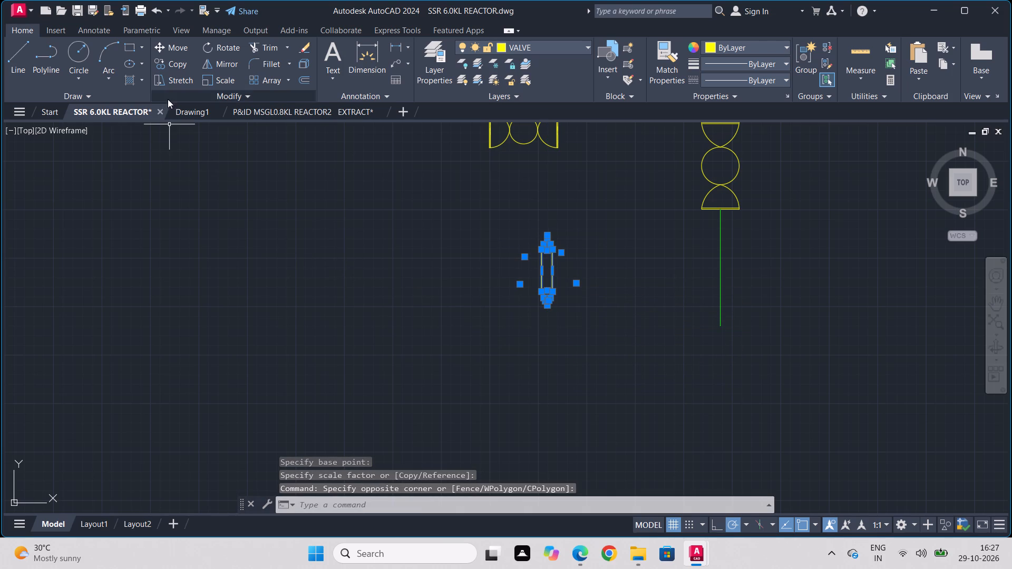
click(183, 64)
click(545, 233)
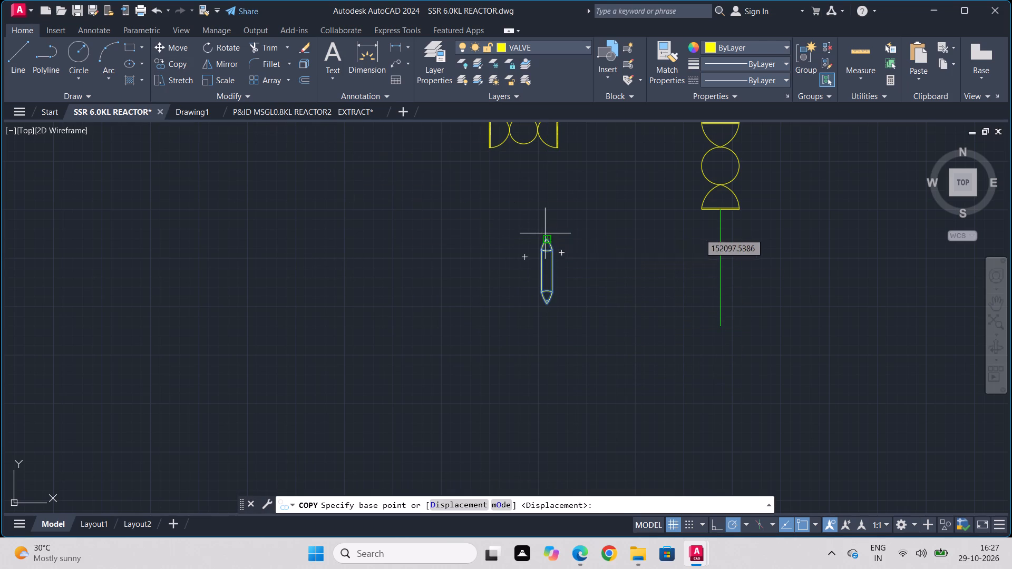
click(720, 325)
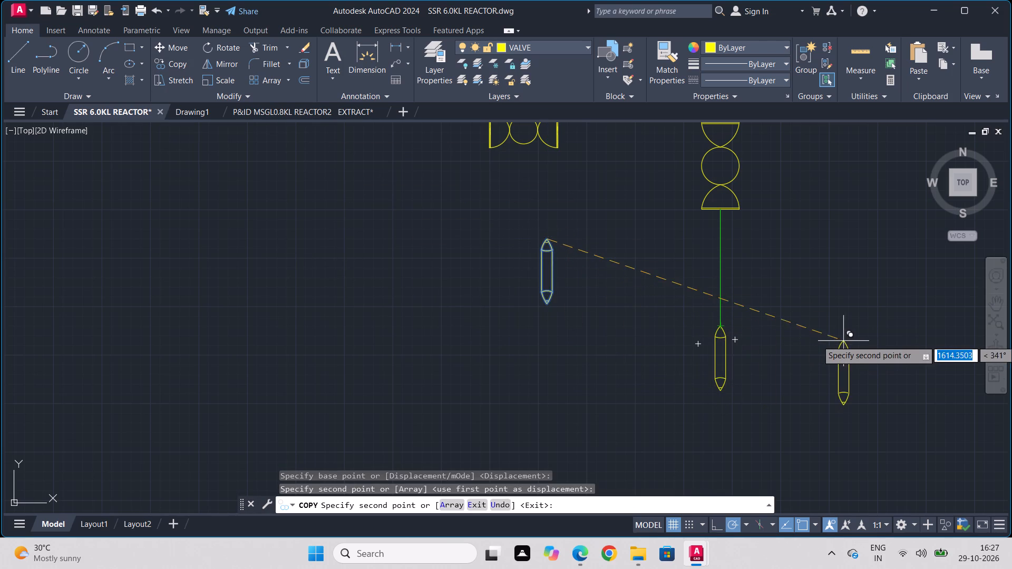
middle_drag(845, 338, 221, 366)
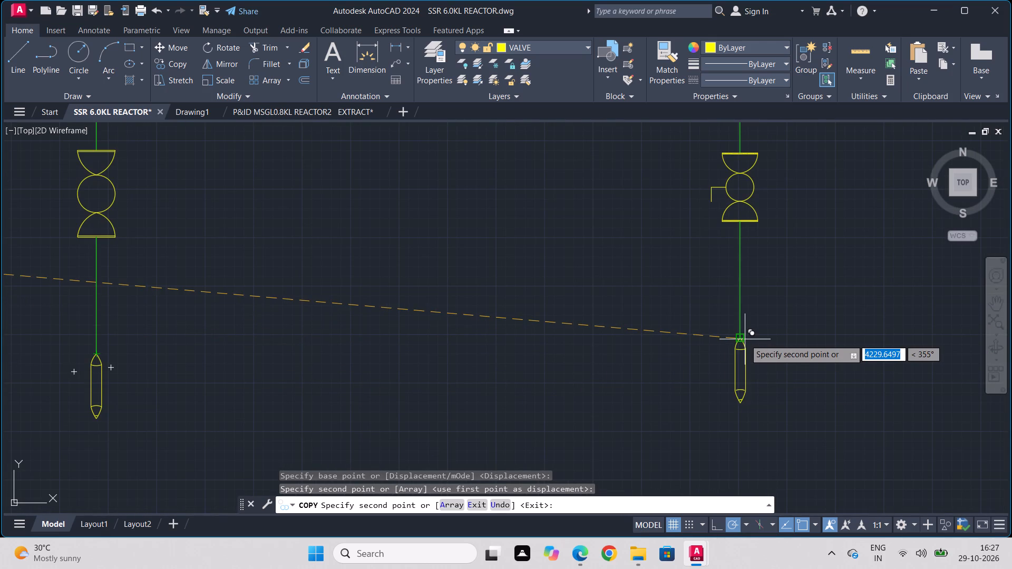
click(743, 339)
scroll(163, 374, down, 1)
middle_drag(163, 374, 566, 337)
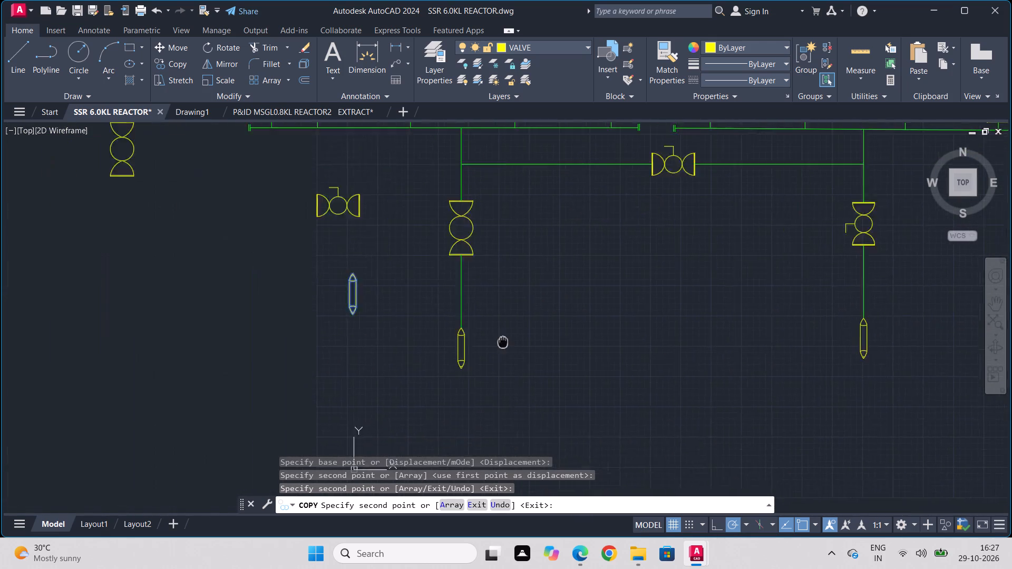
middle_drag(566, 337, 587, 337)
key(Escape)
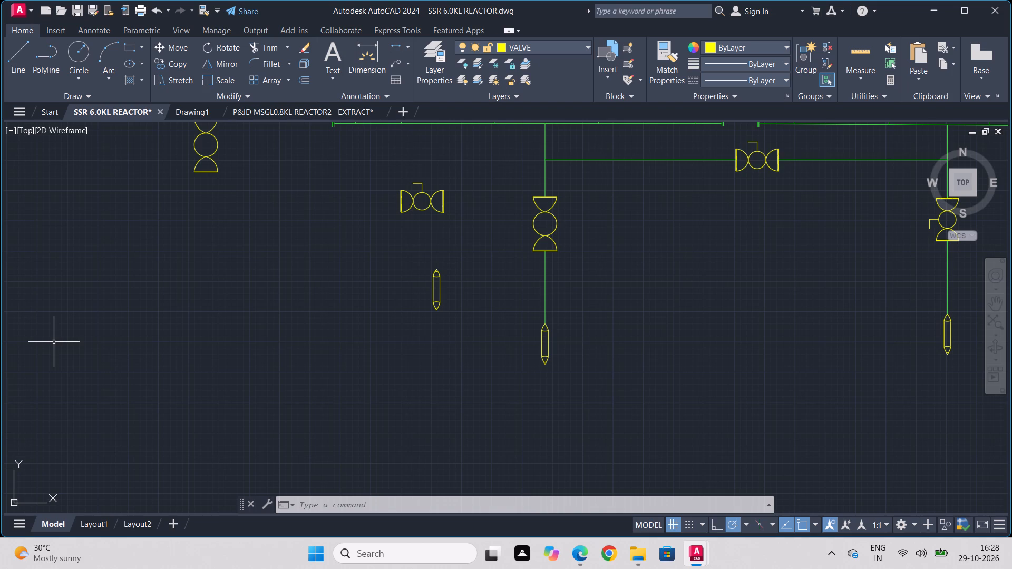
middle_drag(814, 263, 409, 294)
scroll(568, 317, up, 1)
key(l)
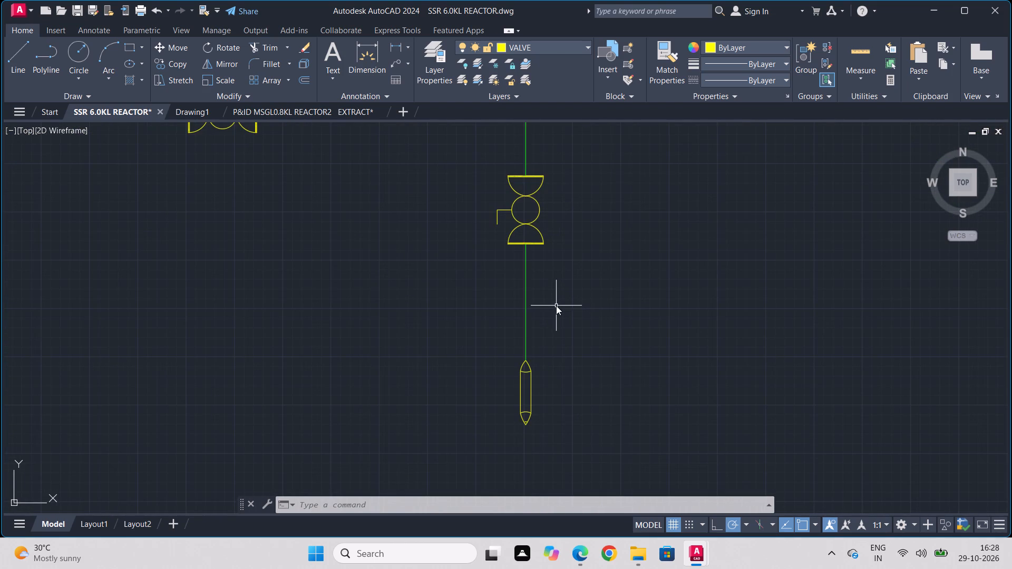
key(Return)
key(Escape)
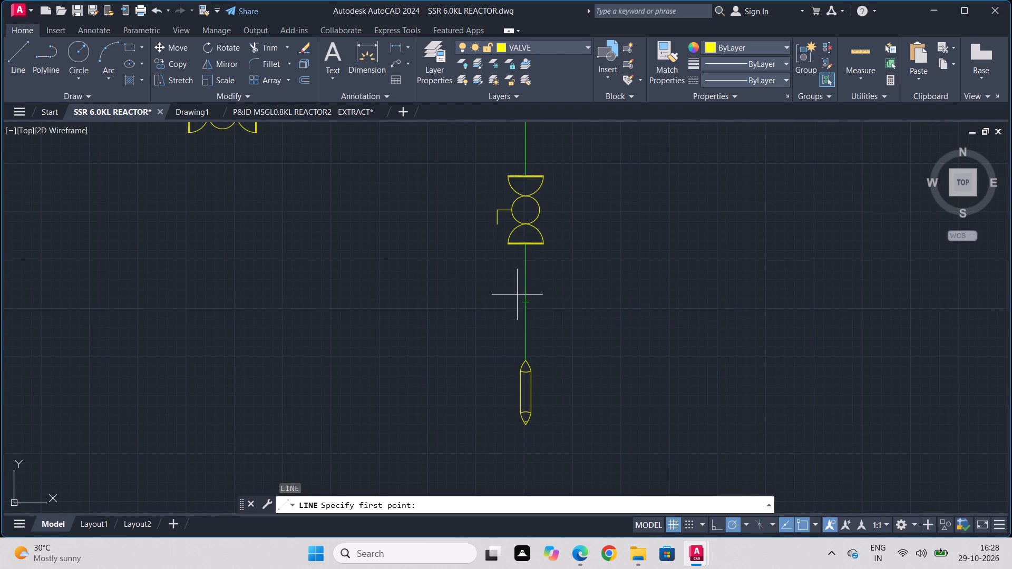
Make PROCESS LINE the current layer.
click(439, 52)
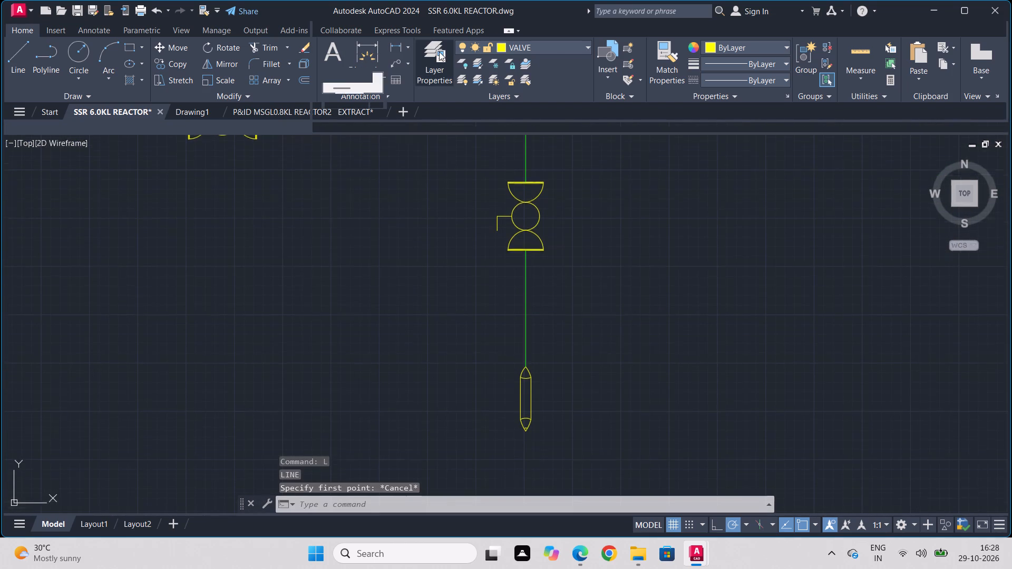
scroll(459, 83, down, 1)
scroll(514, 104, up, 2)
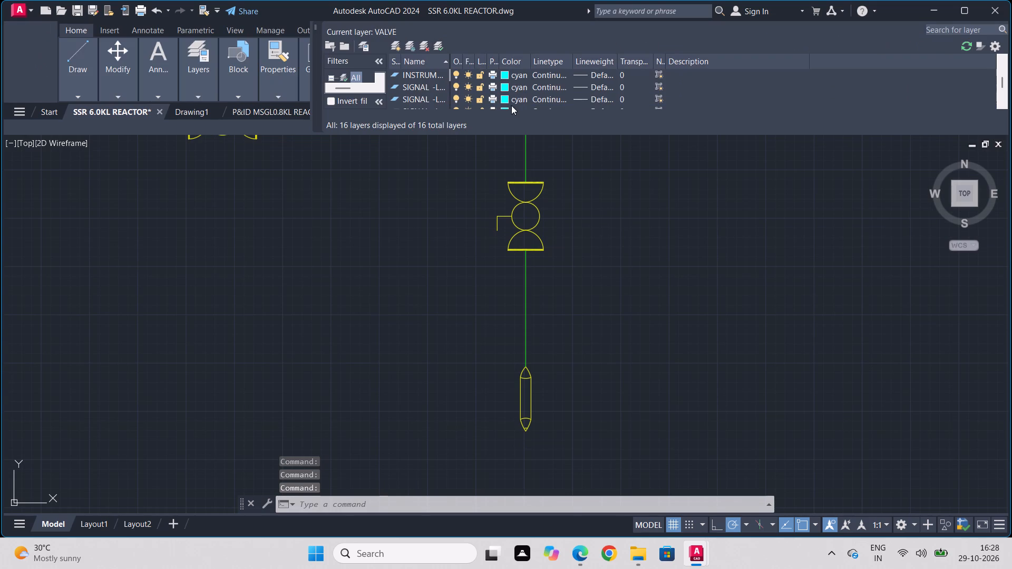
double_click(401, 91)
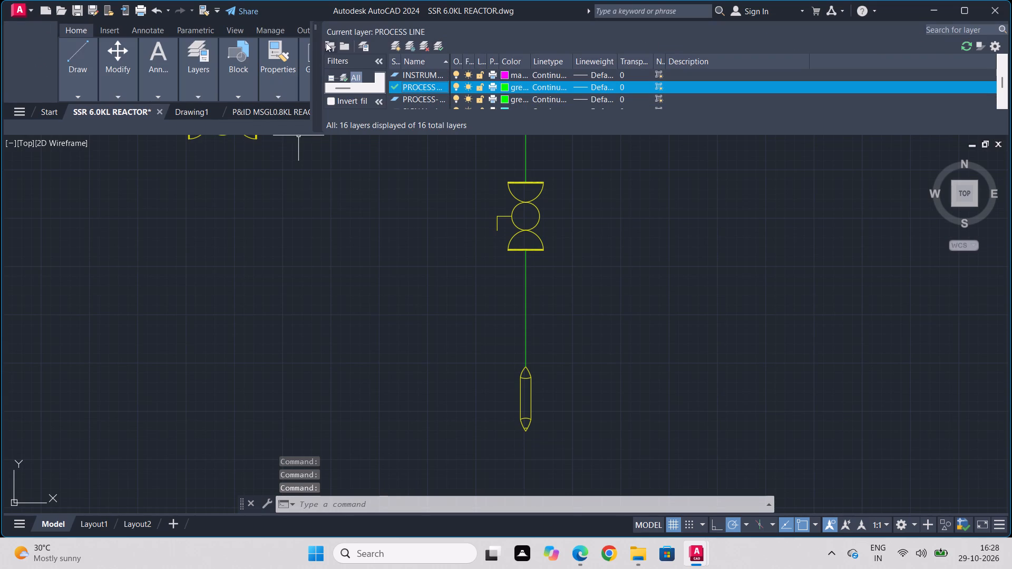
click(316, 23)
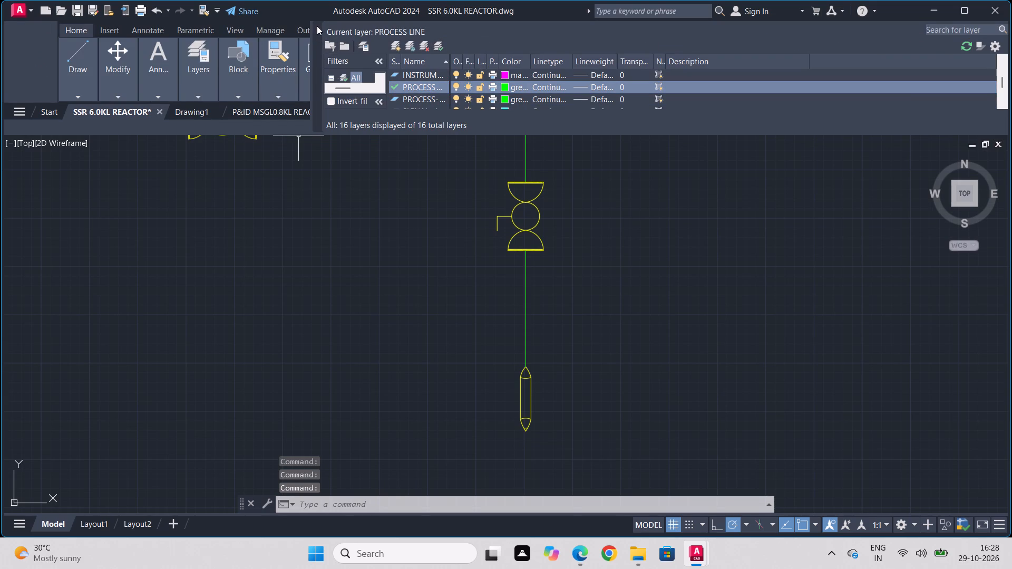
click(317, 26)
Draw a horizontal line about 500 units to the right from the midpoint of the second branch's pipe below its valve.
click(10, 46)
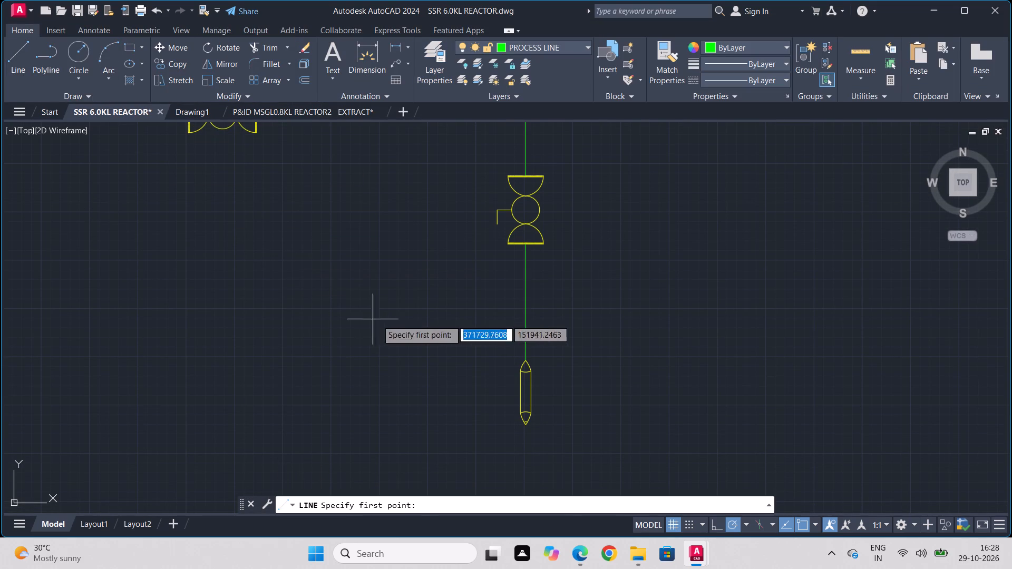
click(523, 300)
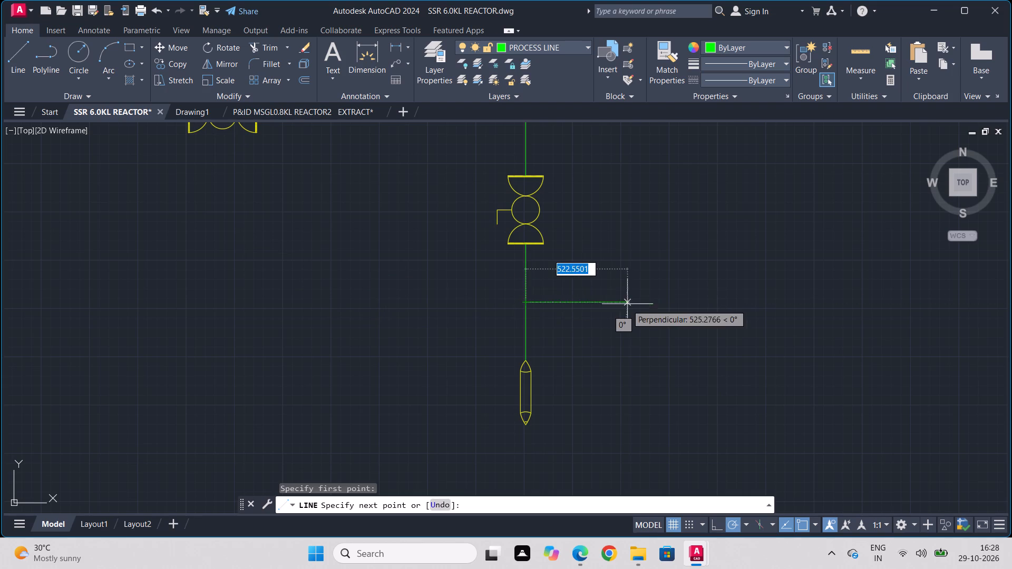
click(624, 308)
key(Escape)
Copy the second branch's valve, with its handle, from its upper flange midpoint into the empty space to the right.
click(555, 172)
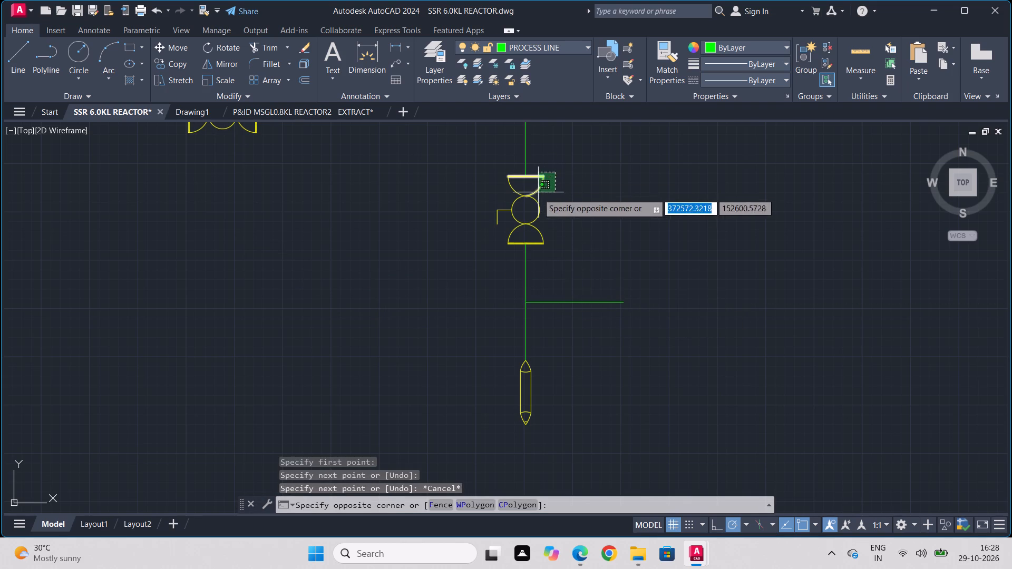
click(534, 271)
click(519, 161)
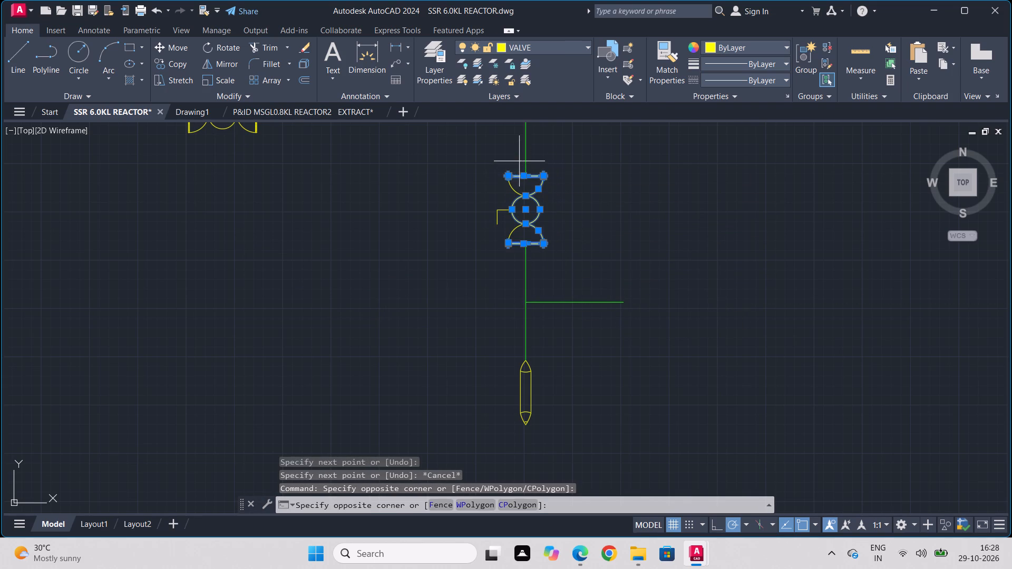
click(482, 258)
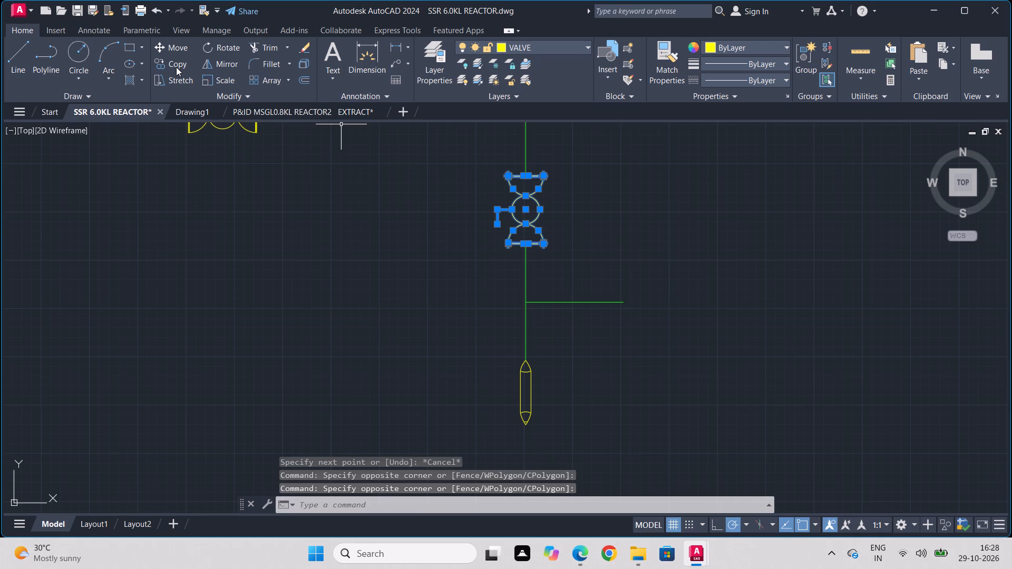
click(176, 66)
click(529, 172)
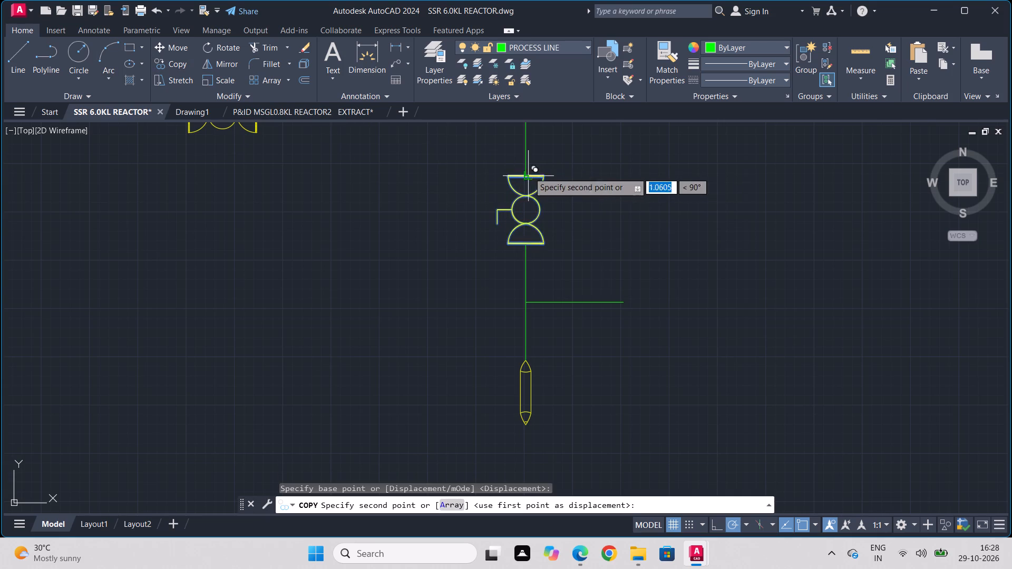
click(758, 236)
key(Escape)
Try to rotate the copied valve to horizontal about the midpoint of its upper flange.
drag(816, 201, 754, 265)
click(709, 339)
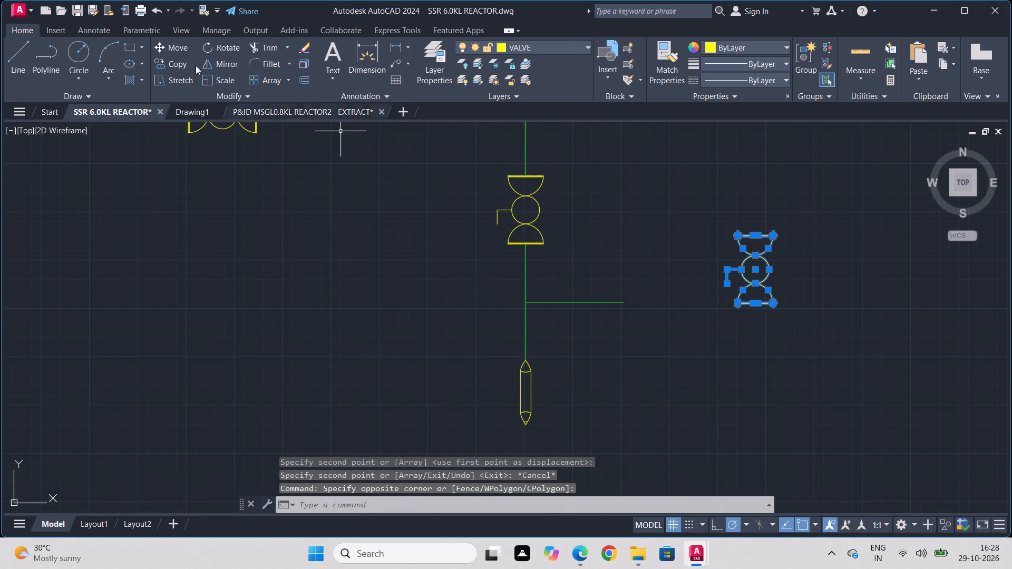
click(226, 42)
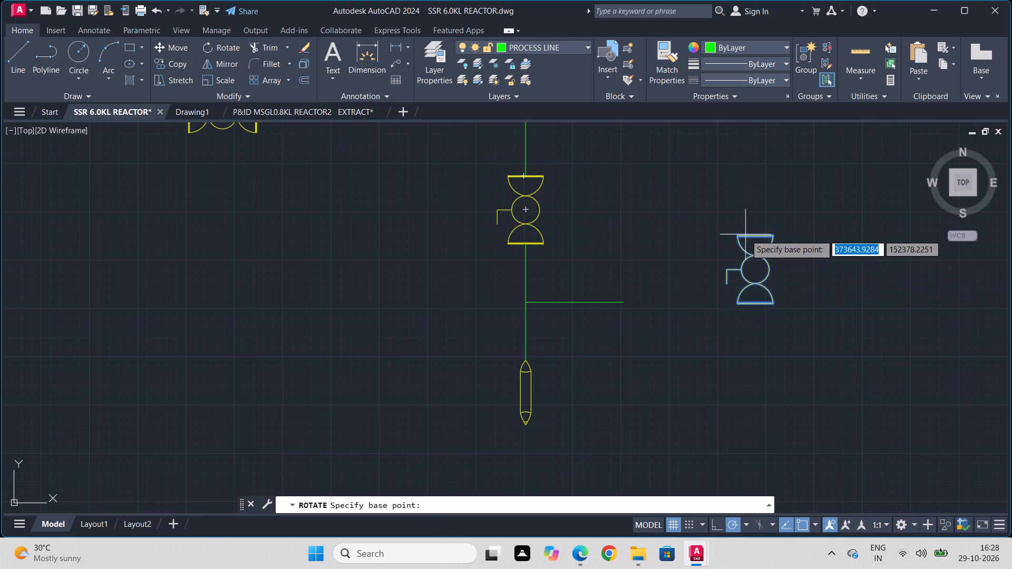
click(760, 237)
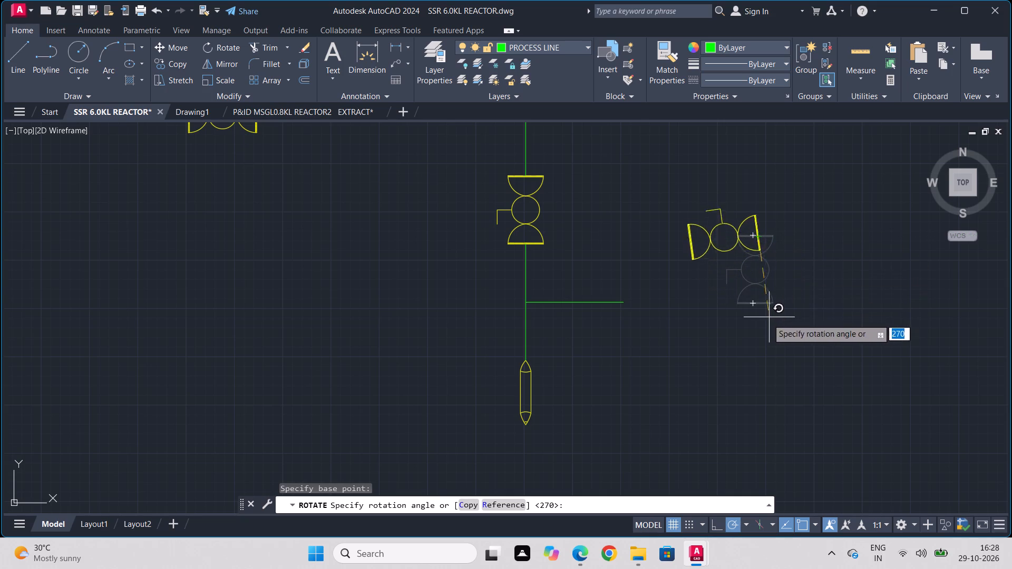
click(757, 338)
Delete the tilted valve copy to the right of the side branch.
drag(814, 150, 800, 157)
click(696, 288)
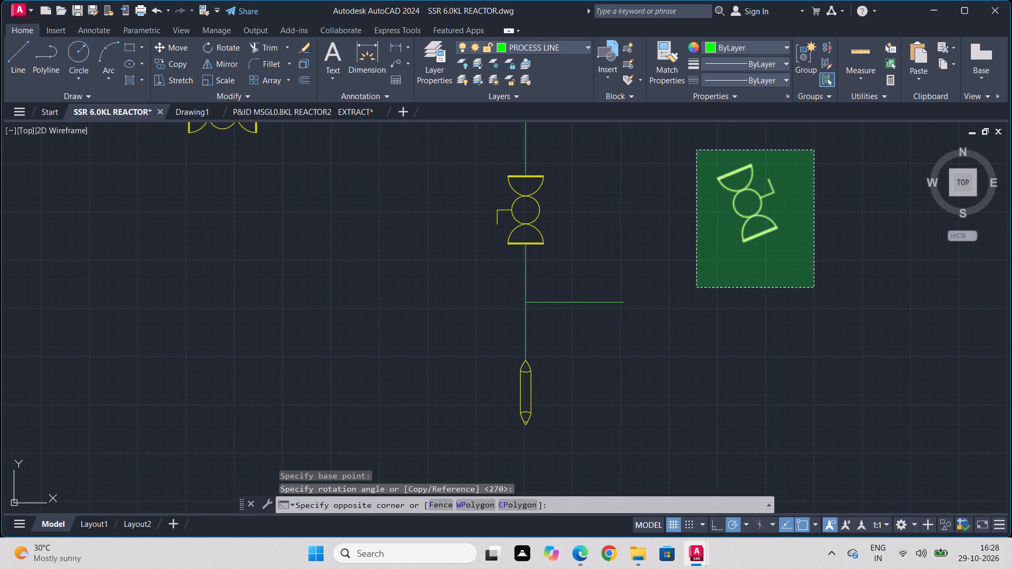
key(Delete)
Copy the second branch's valve into the empty space right of the side branch, and again between the two branches.
drag(551, 170, 547, 172)
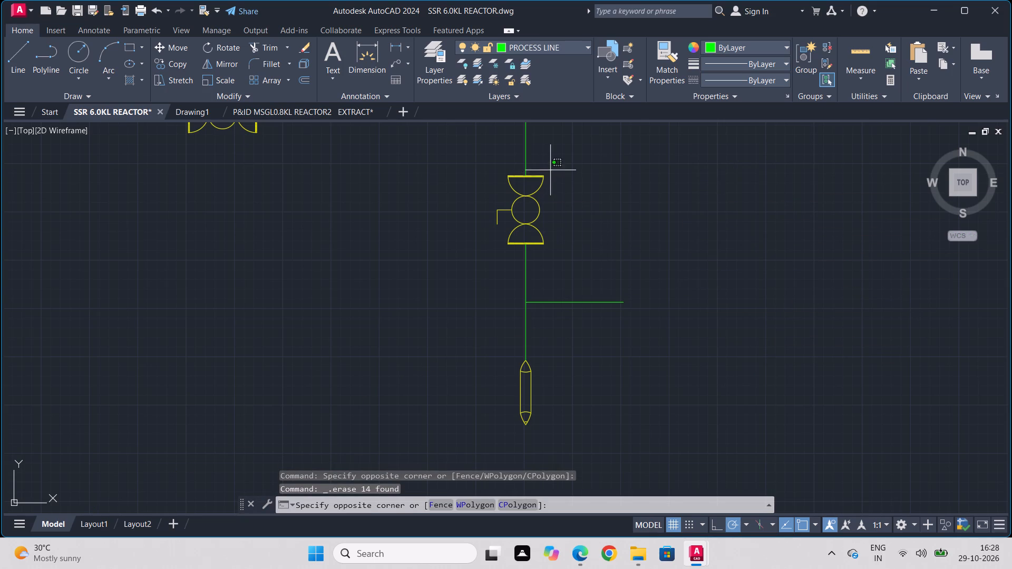
drag(547, 172, 545, 174)
click(529, 260)
click(518, 151)
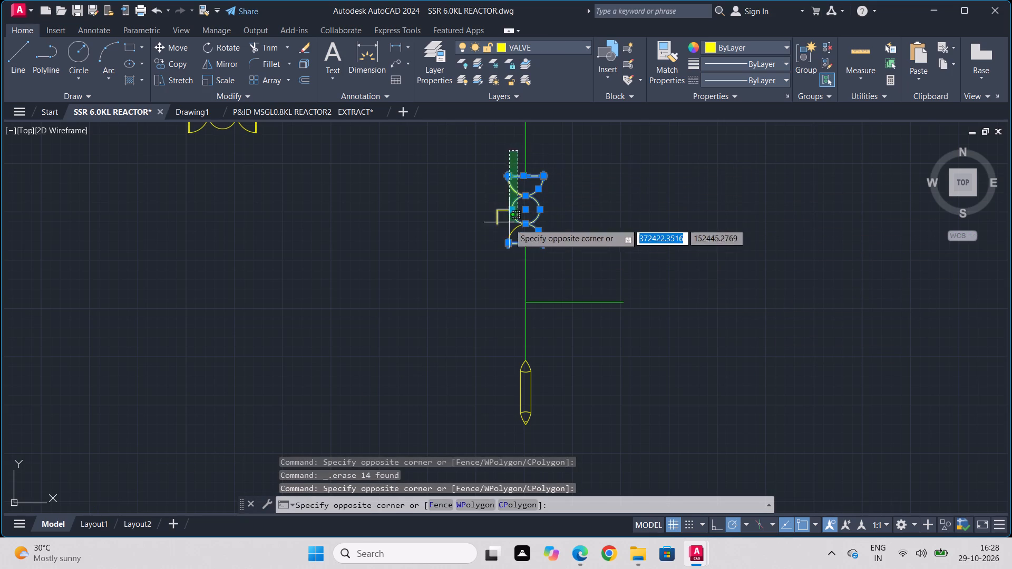
drag(482, 277, 480, 270)
click(170, 62)
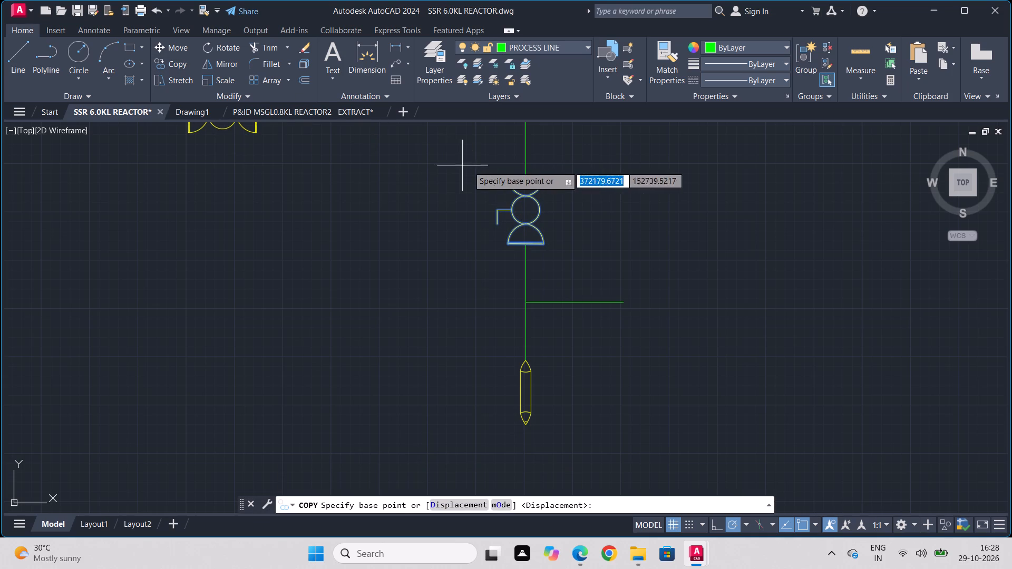
click(522, 175)
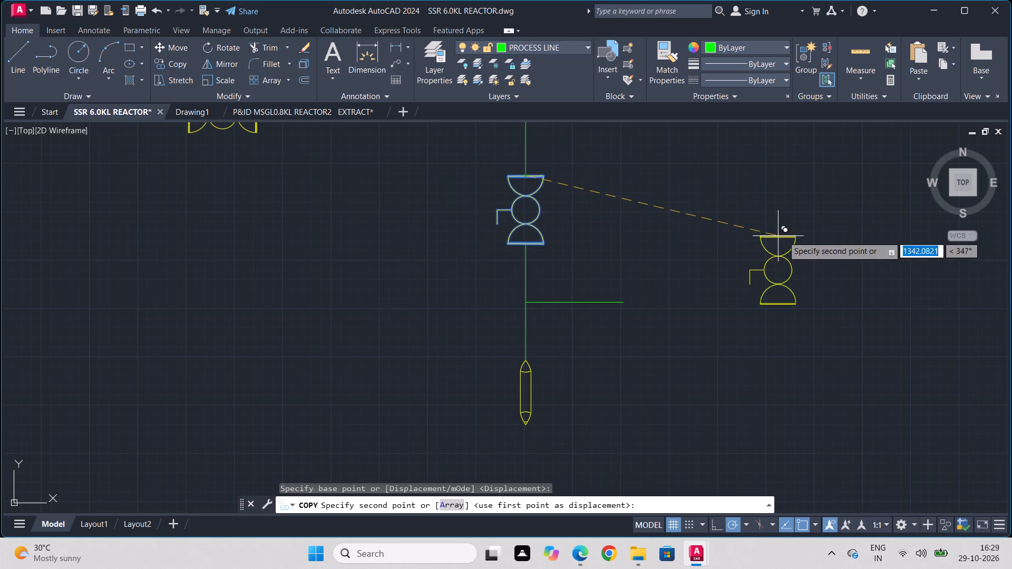
click(784, 236)
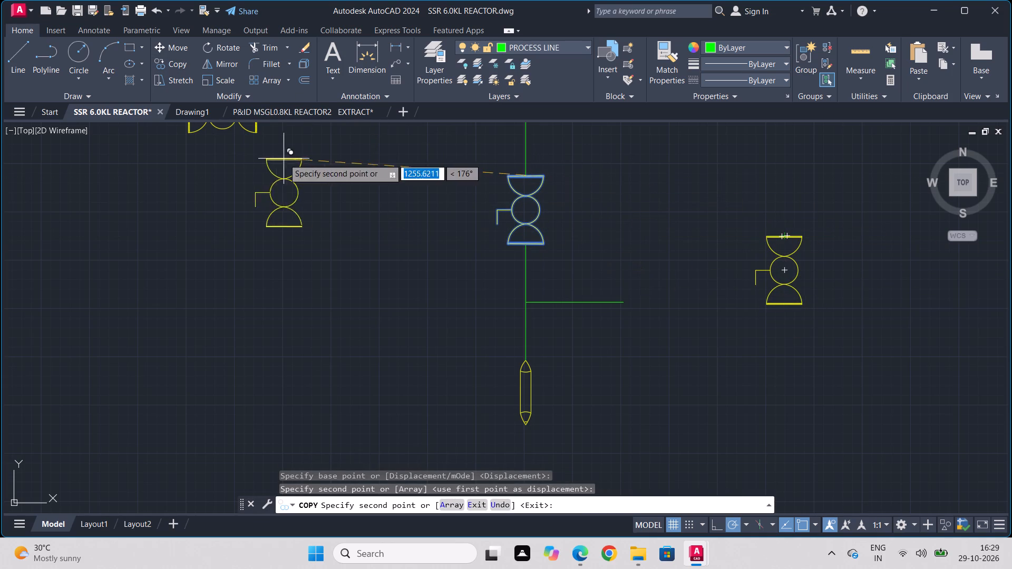
click(273, 202)
key(Escape)
Rotate the valve copy on the right about its upper flange midpoint until it lies horizontal with its handle on top.
click(841, 211)
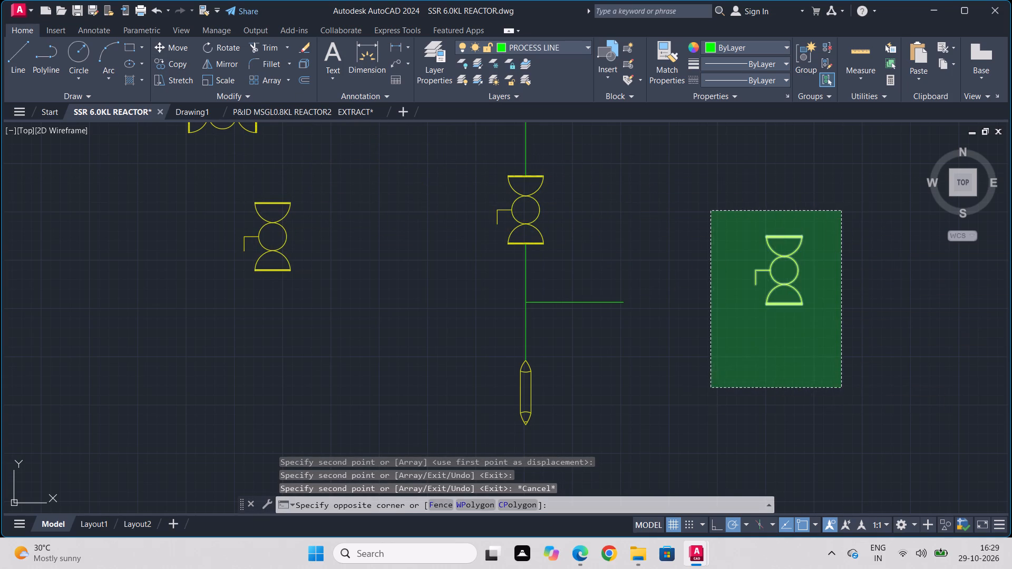
click(711, 388)
click(216, 46)
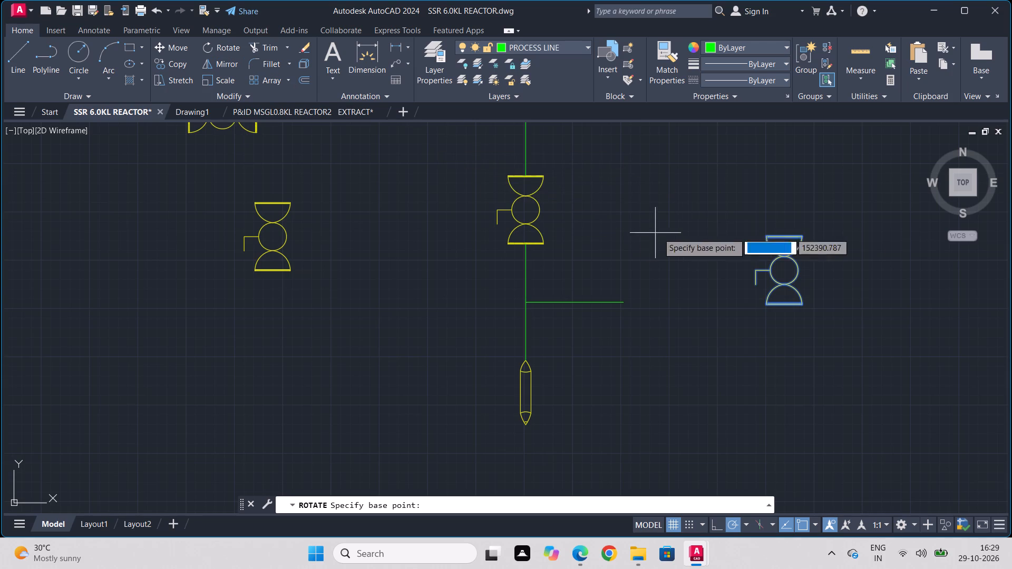
click(786, 234)
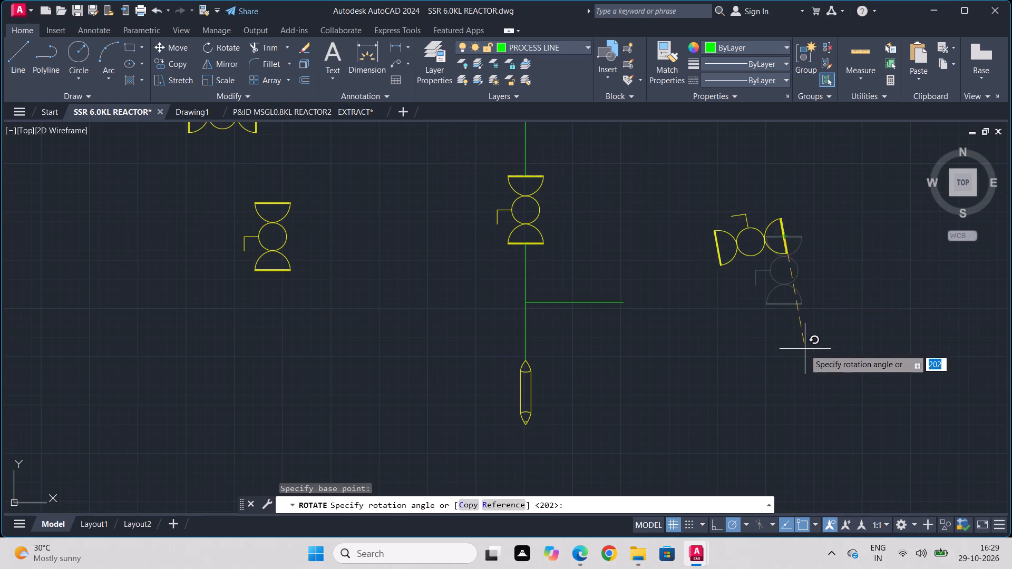
click(786, 370)
Move the horizontal valve by its left flange midpoint onto the free right end of the side branch line.
drag(807, 173, 795, 184)
click(671, 306)
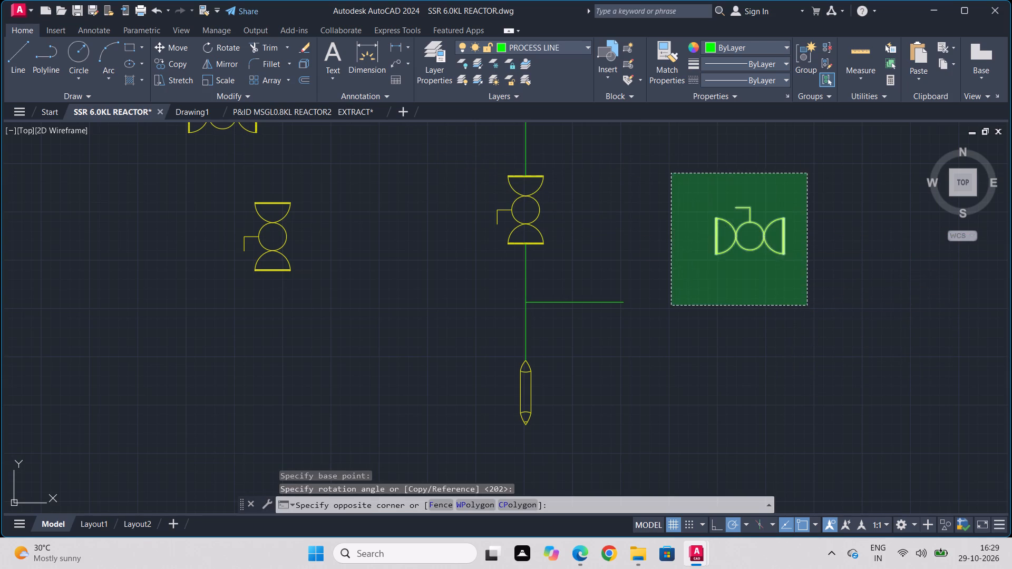
click(158, 47)
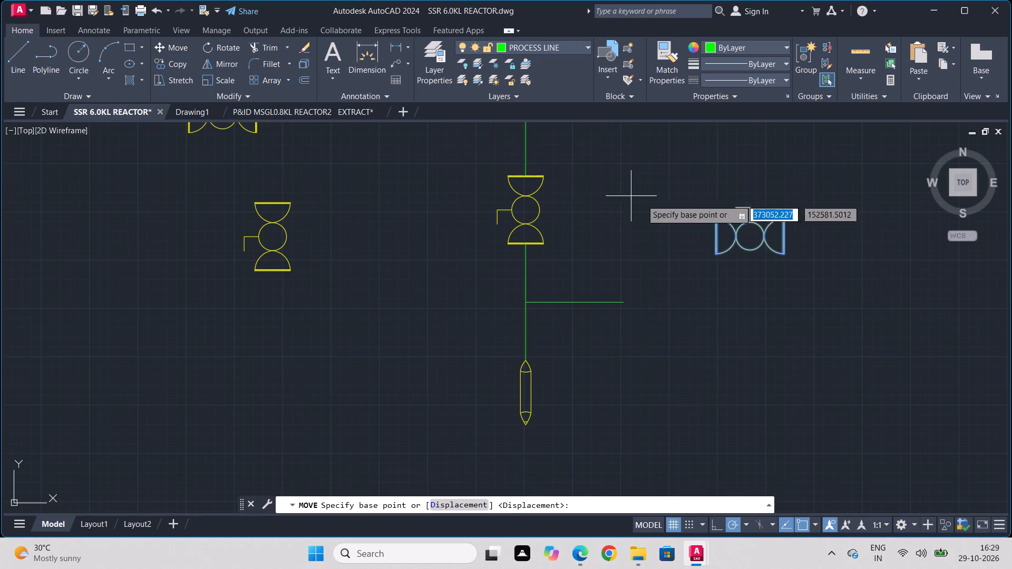
click(718, 236)
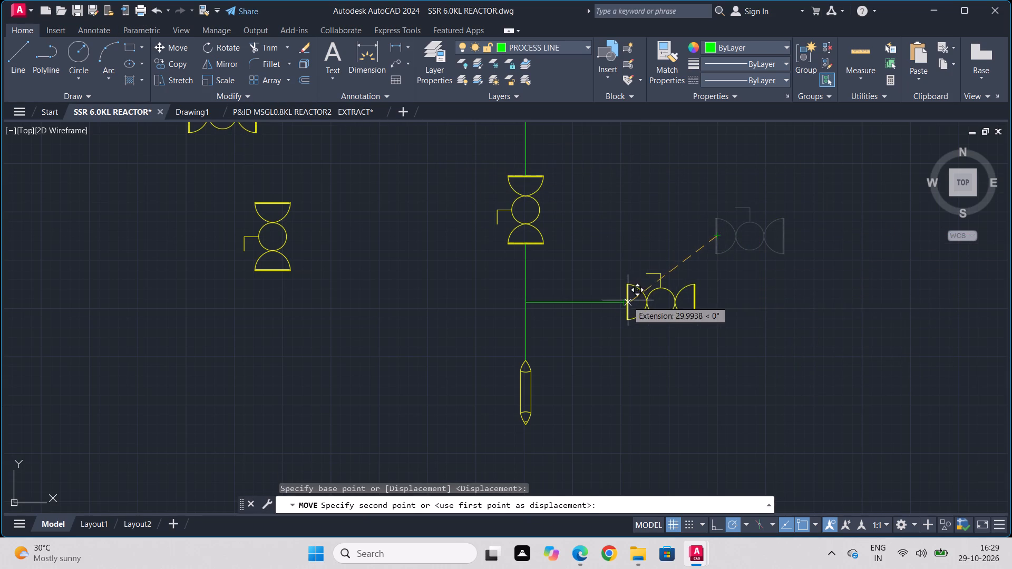
click(627, 301)
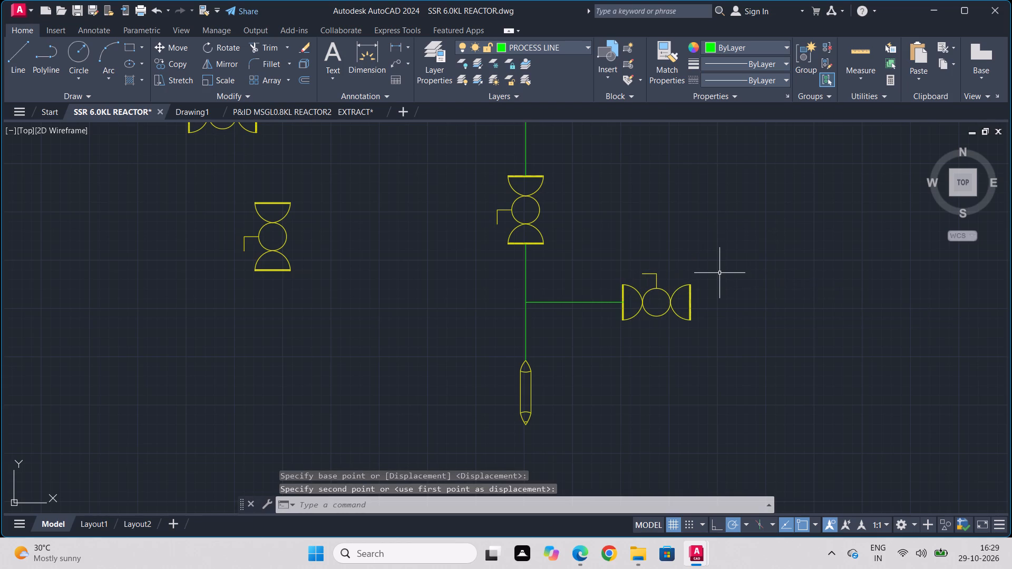
Draw a line from the side branch valve's right flange to below the rightmost vertical pipe, and up to that pipe's lower end.
key(l)
key(Return)
click(690, 306)
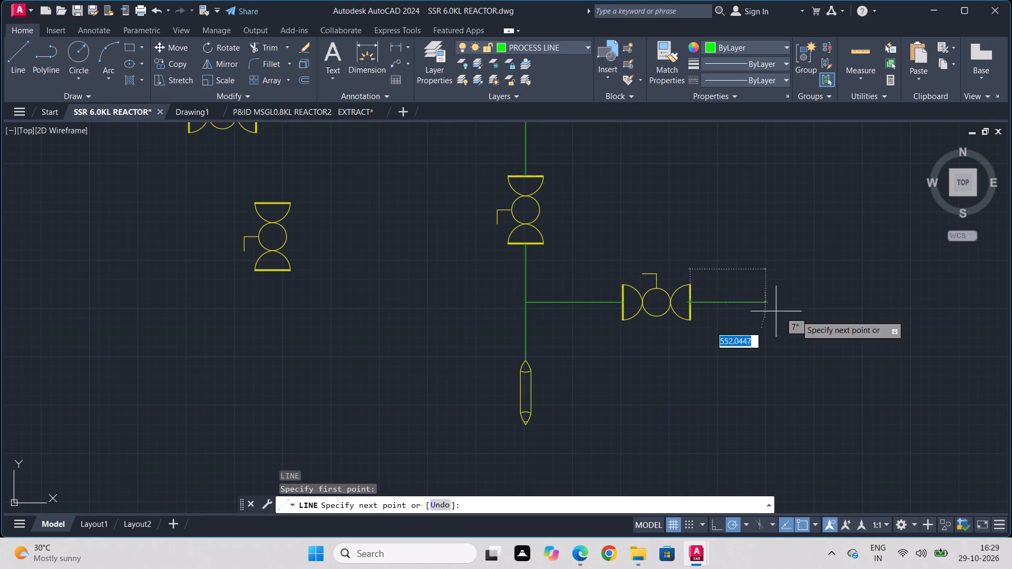
scroll(833, 323, down, 3)
middle_drag(841, 311, 537, 310)
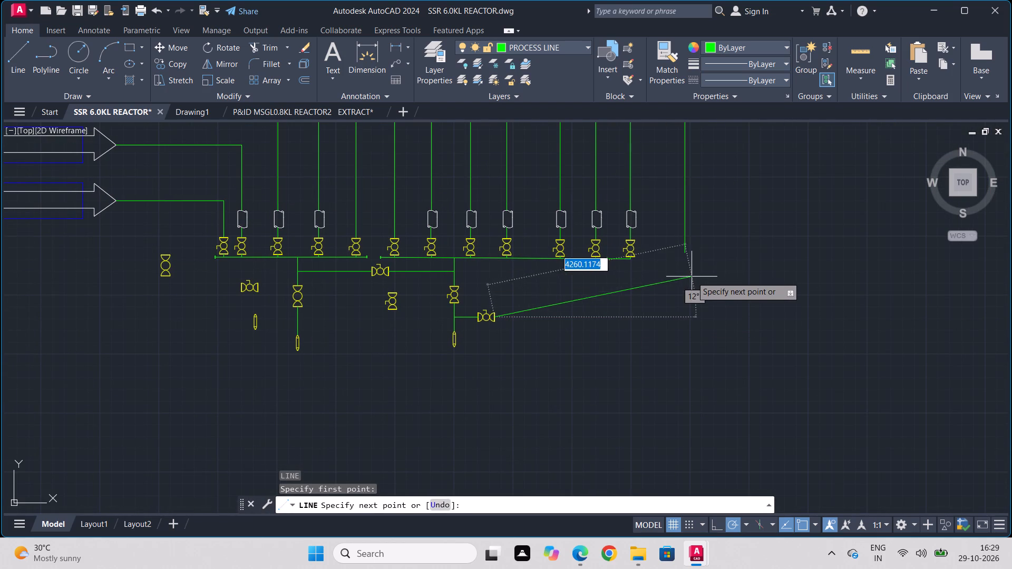
click(686, 315)
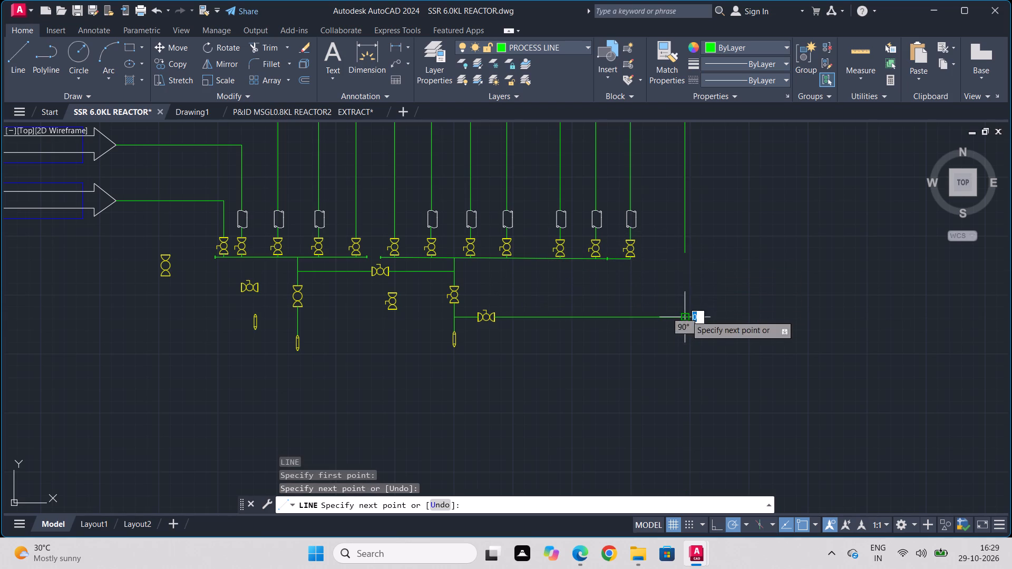
click(685, 253)
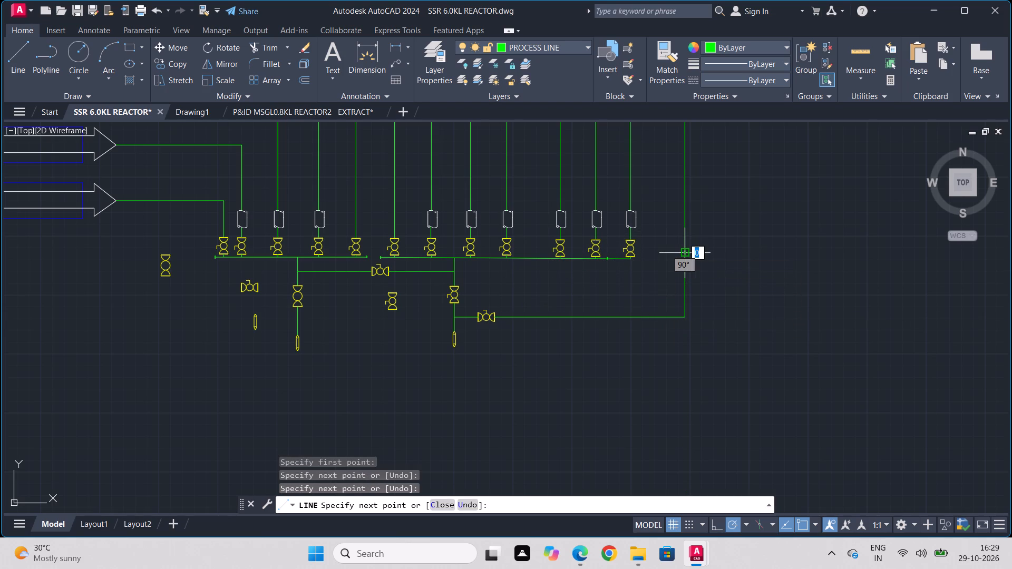
key(Escape)
Join the two new line segments with the rightmost vertical pipe into one polyline.
drag(725, 192, 705, 233)
click(637, 331)
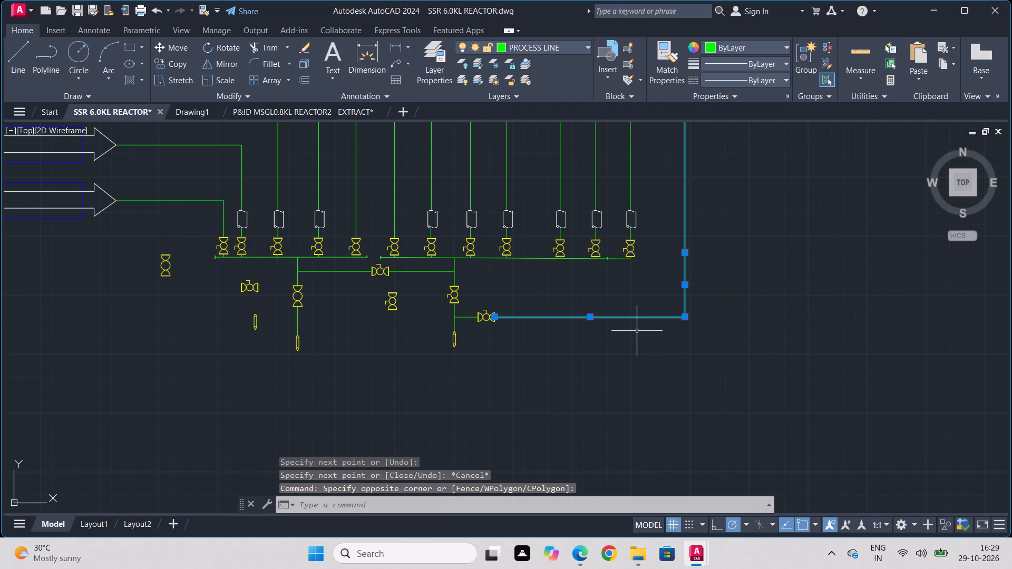
text(JO)
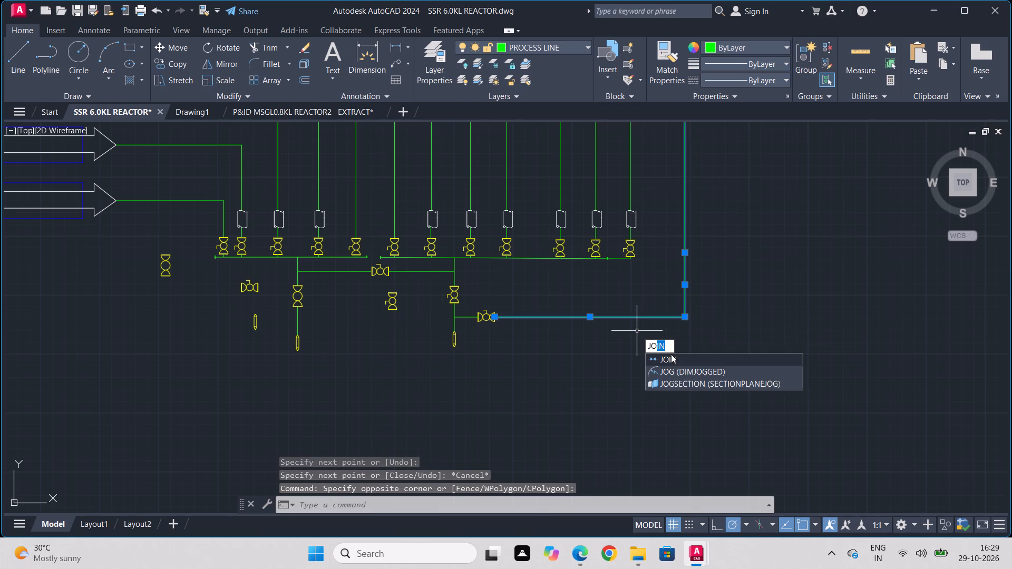
click(672, 354)
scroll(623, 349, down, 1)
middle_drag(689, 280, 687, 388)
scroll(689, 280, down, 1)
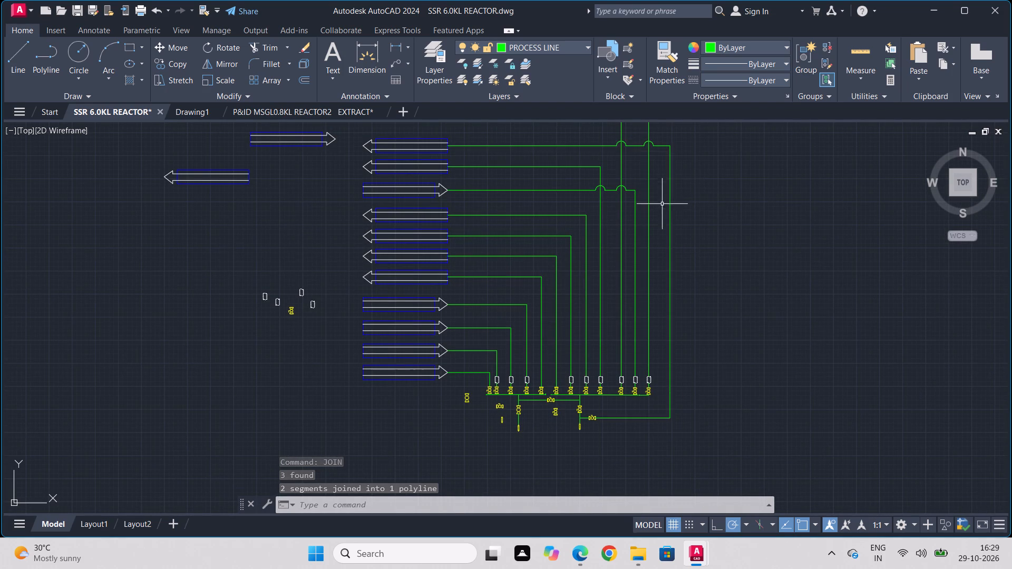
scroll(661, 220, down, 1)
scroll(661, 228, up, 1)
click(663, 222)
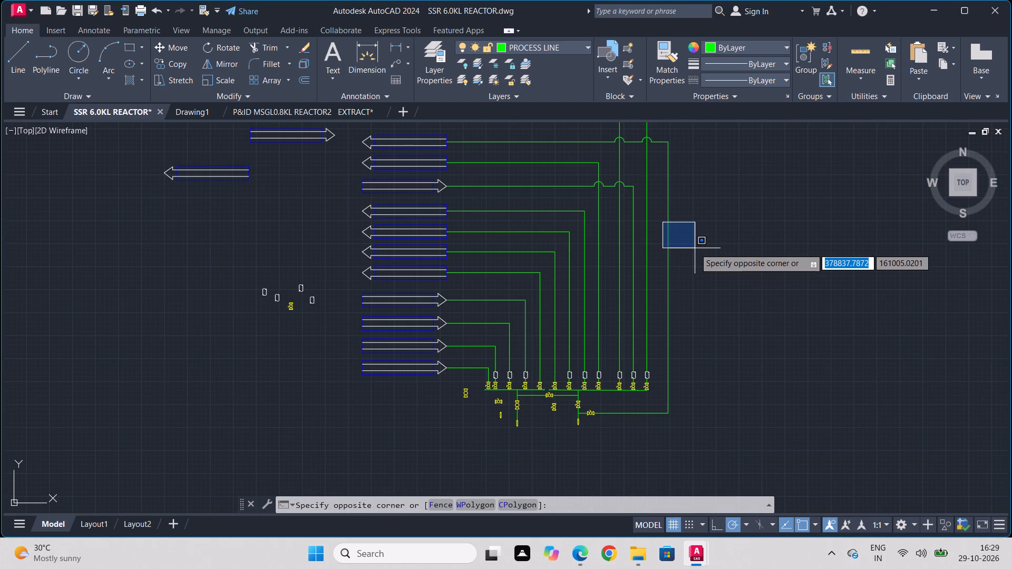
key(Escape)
Move the spare vertical valve from between the two branches to the loose symbols left of the first branch.
scroll(551, 335, down, 1)
middle_drag(550, 336, 789, 115)
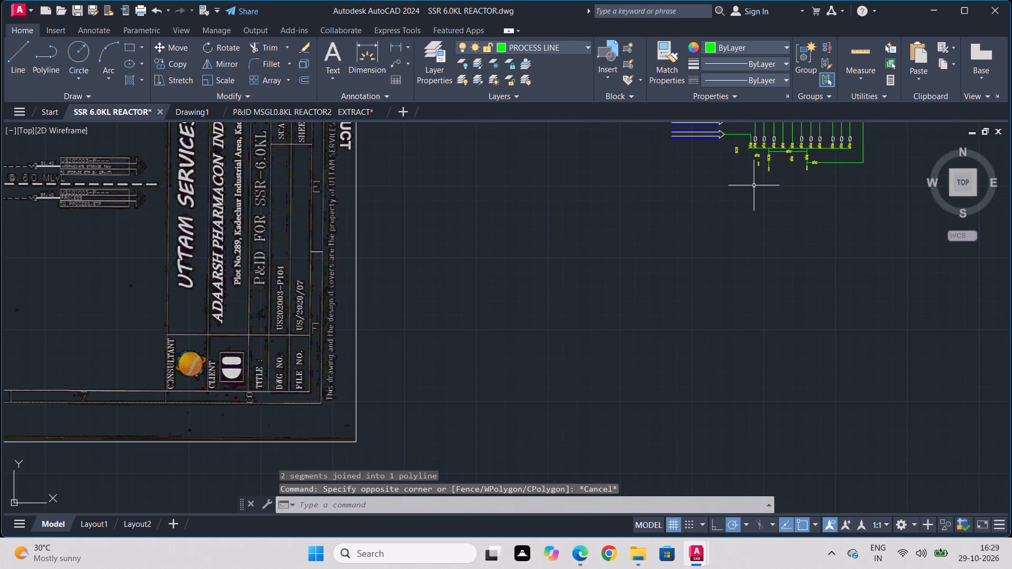
scroll(767, 185, up, 2)
middle_drag(768, 185, 688, 300)
scroll(683, 265, up, 2)
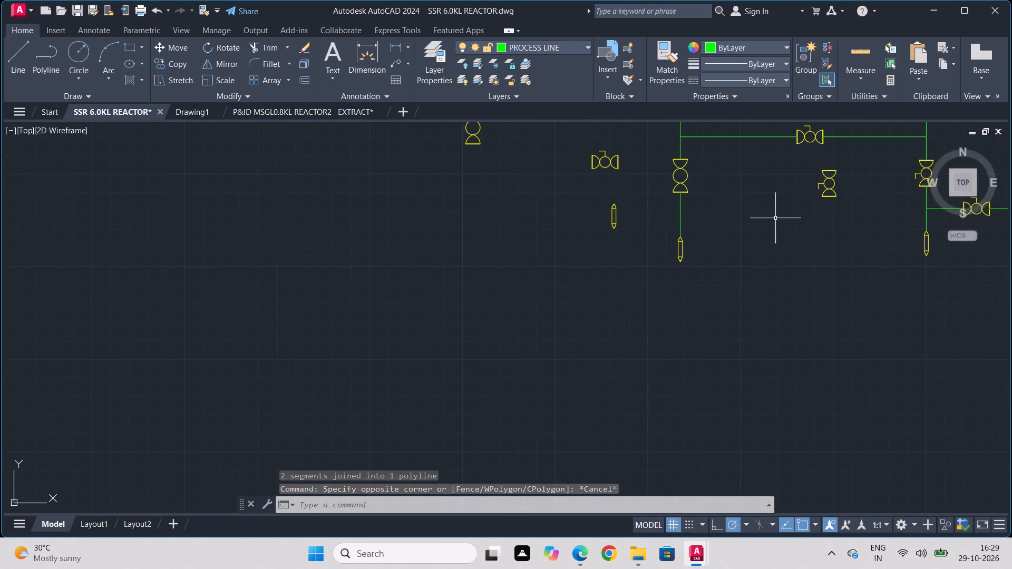
drag(857, 159, 844, 169)
click(779, 251)
click(172, 45)
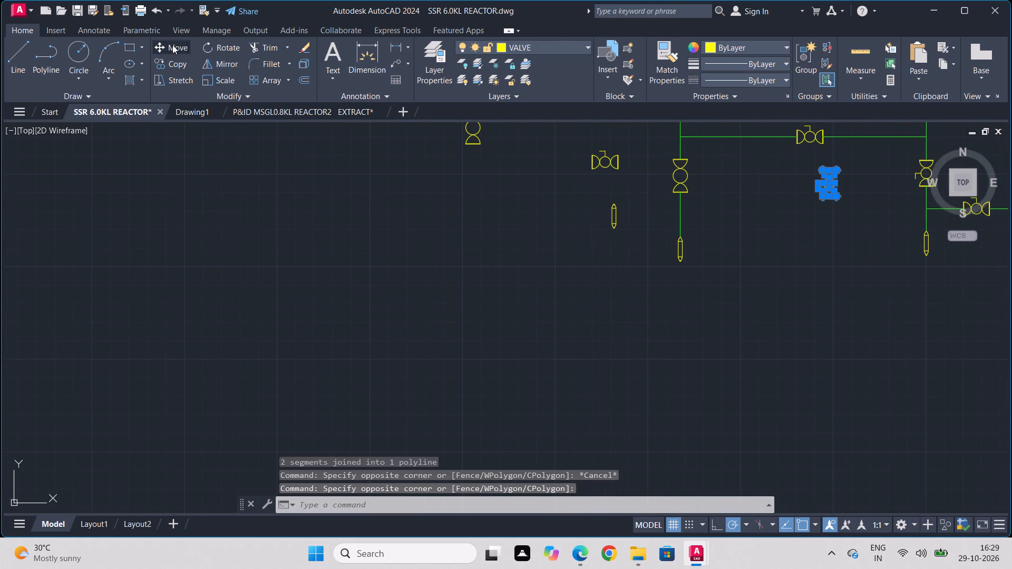
click(829, 197)
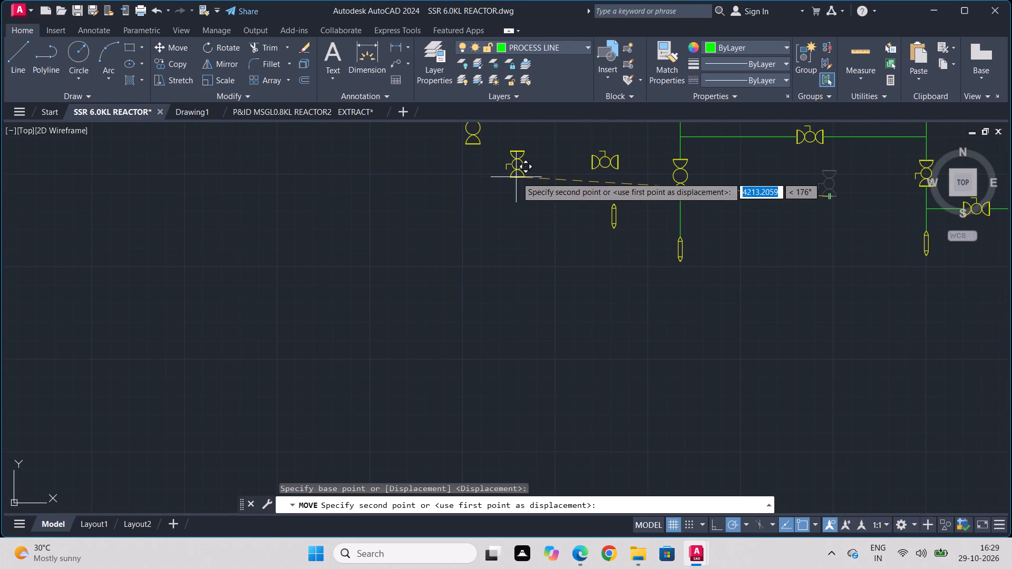
click(517, 177)
Draw a vertical line about 591 long straight down from the lower tip of the first branch's pointed symbol.
scroll(764, 275, down, 1)
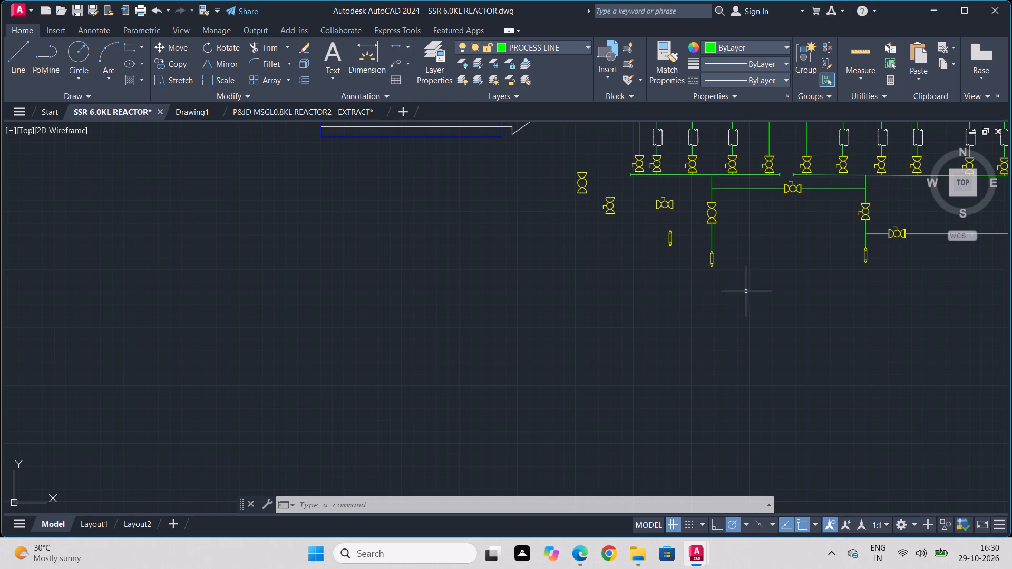
scroll(711, 281, up, 1)
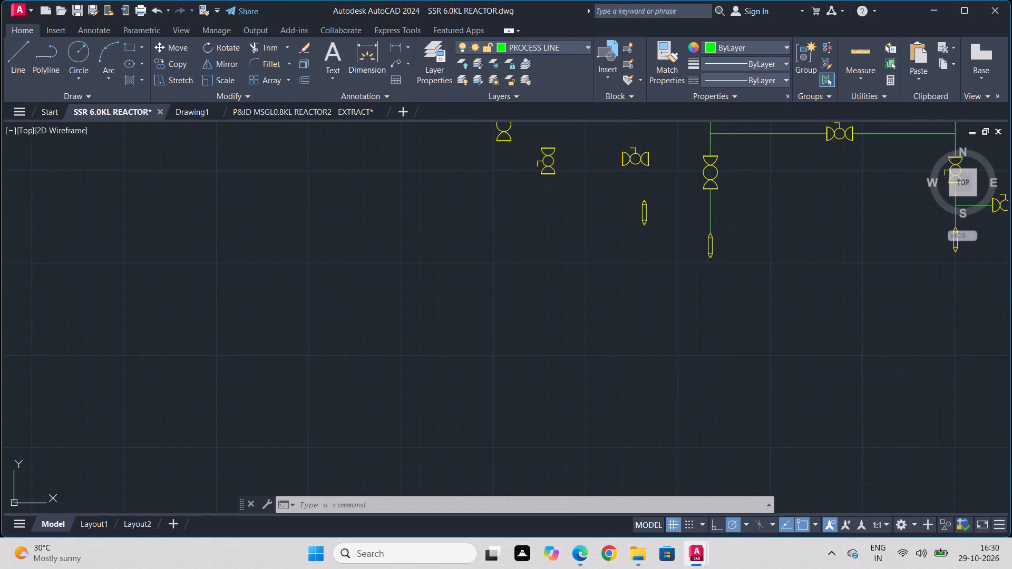
key(l)
key(Return)
scroll(710, 278, up, 1)
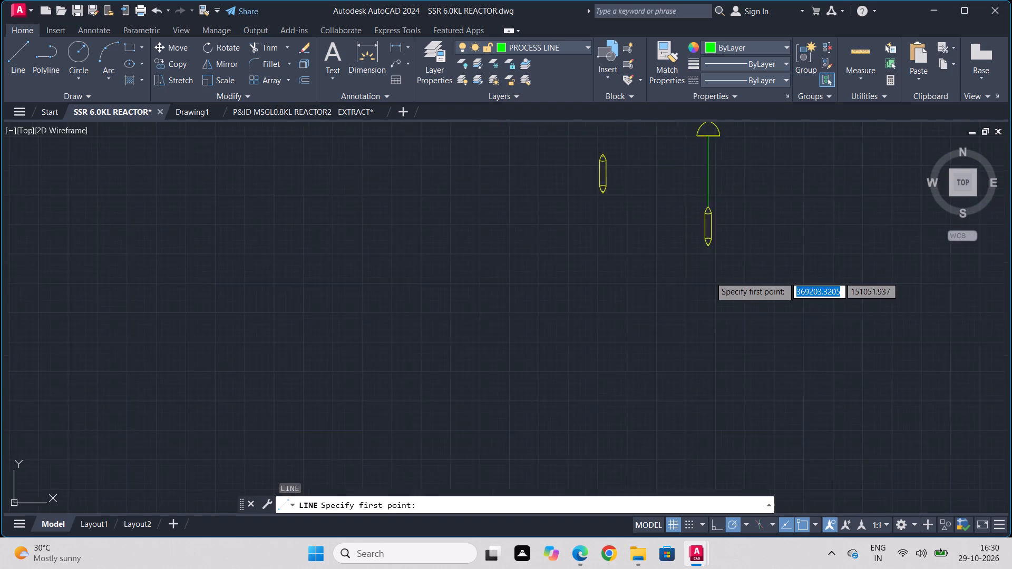
scroll(710, 276, up, 2)
click(698, 203)
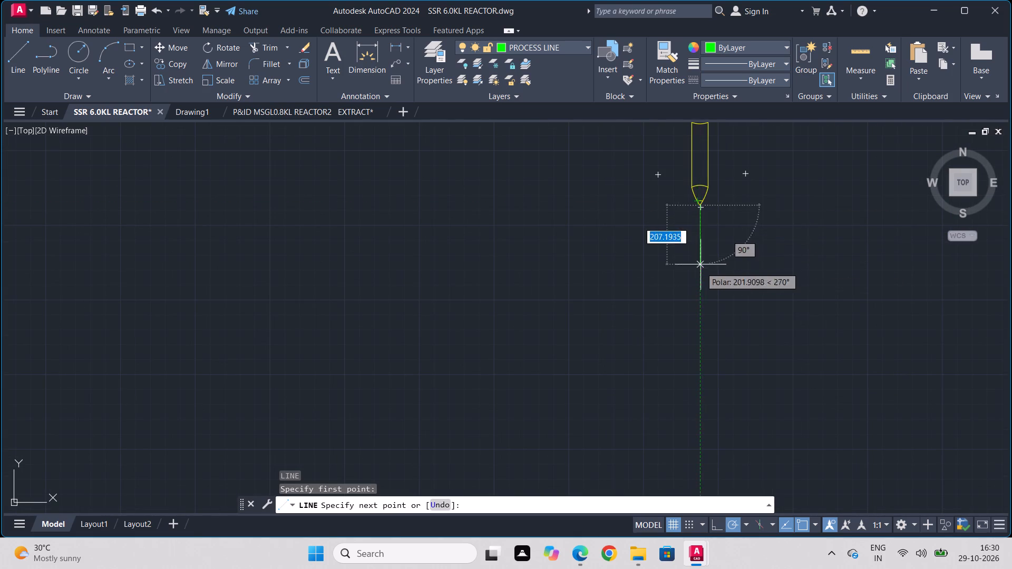
click(700, 382)
key(Escape)
Copy the new vertical line horizontally about 3329 to just below the second branch's pointed symbol, level with the original.
drag(736, 318, 665, 336)
click(639, 345)
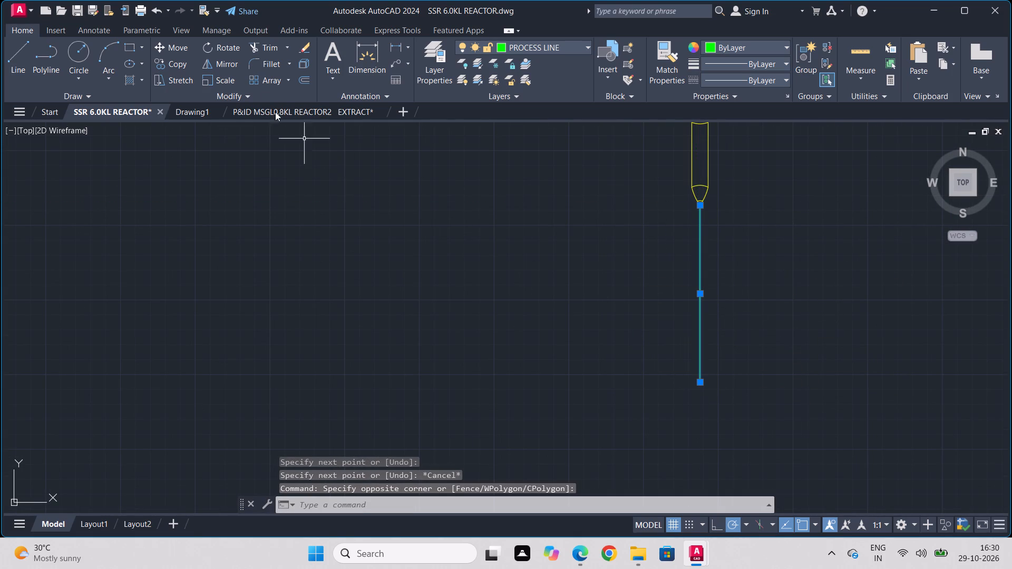
click(164, 68)
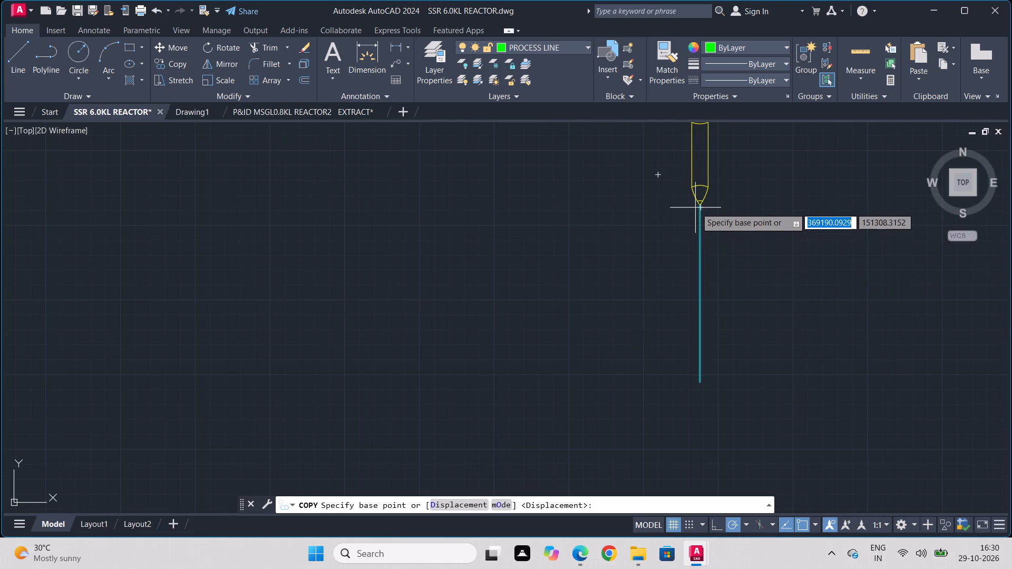
click(698, 204)
scroll(948, 274, down, 1)
middle_drag(948, 274, 380, 231)
scroll(376, 233, down, 1)
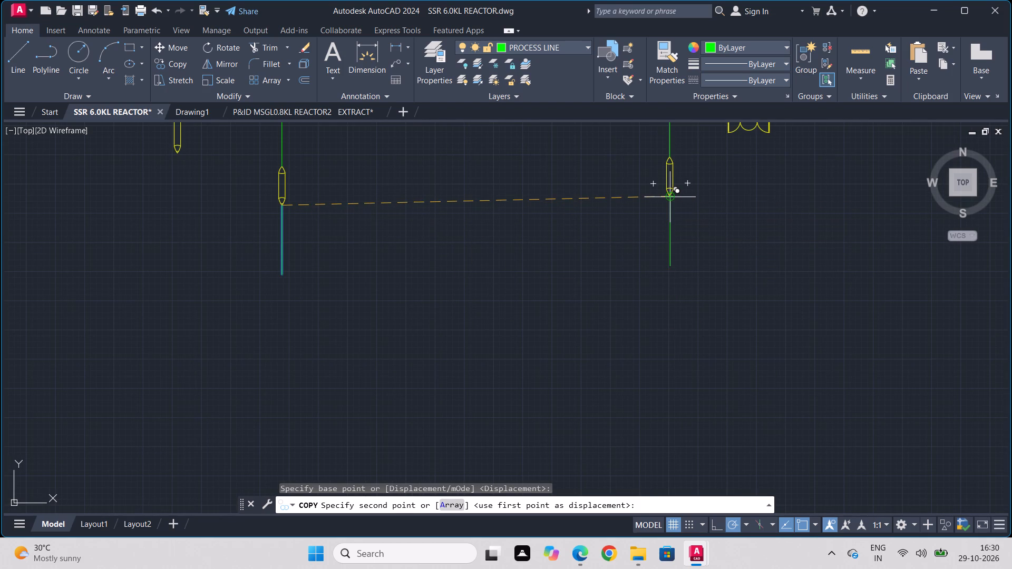
scroll(669, 200, up, 2)
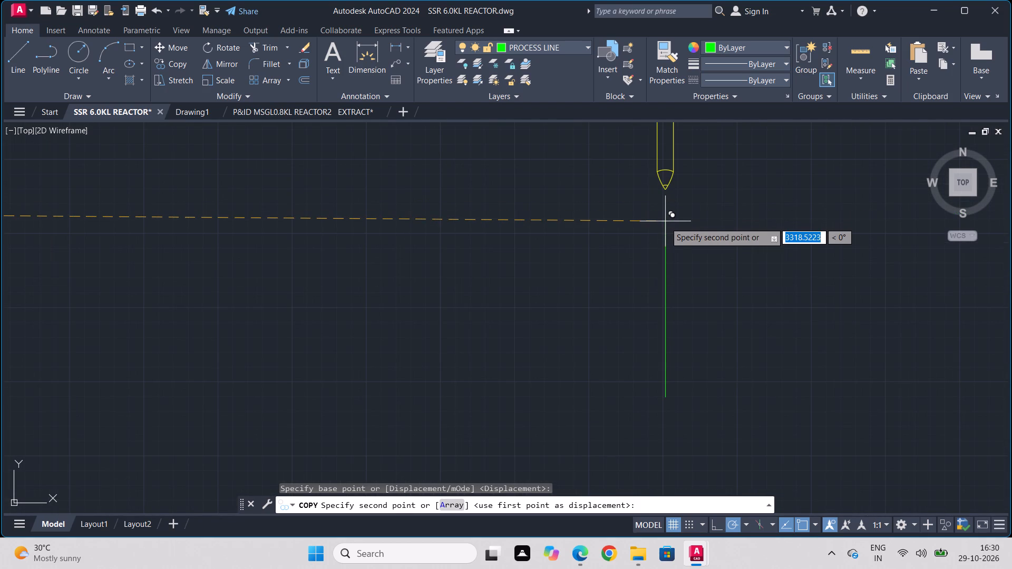
scroll(665, 223, down, 2)
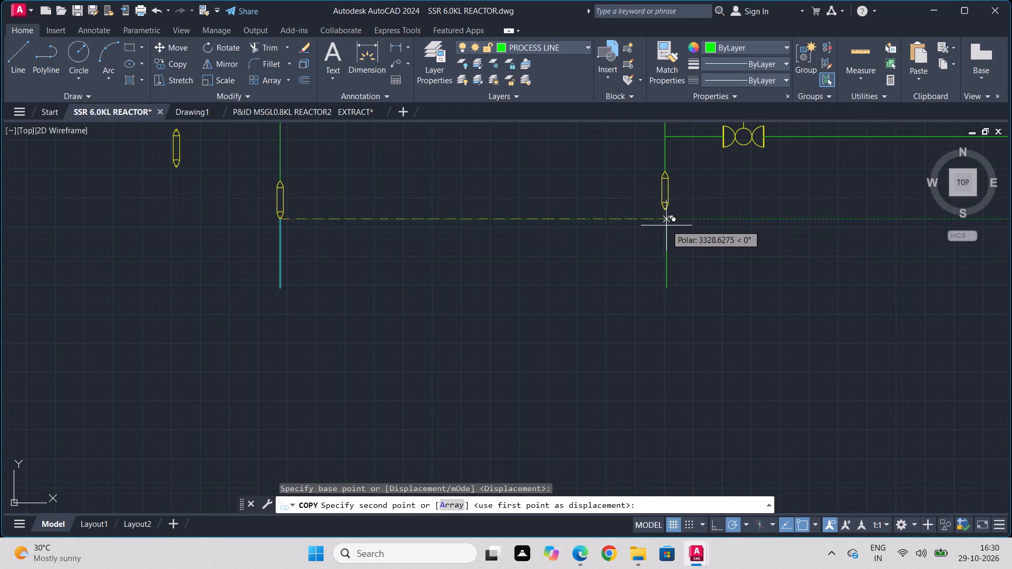
click(666, 220)
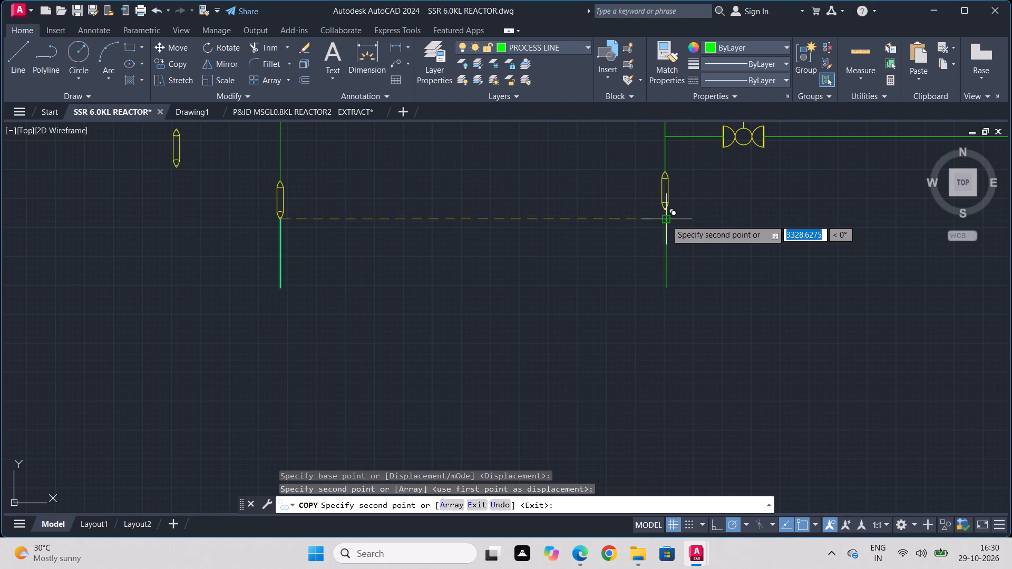
key(Escape)
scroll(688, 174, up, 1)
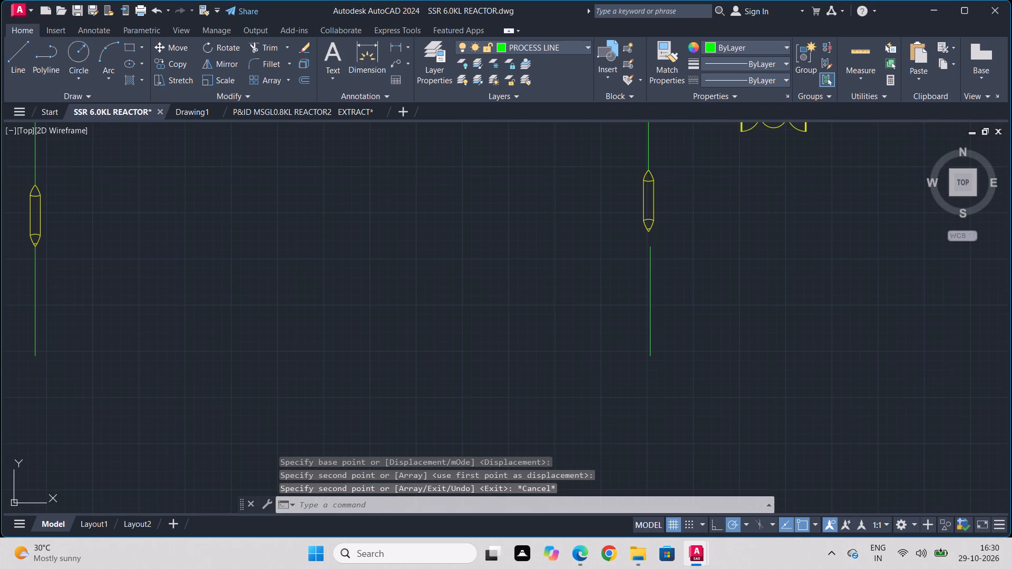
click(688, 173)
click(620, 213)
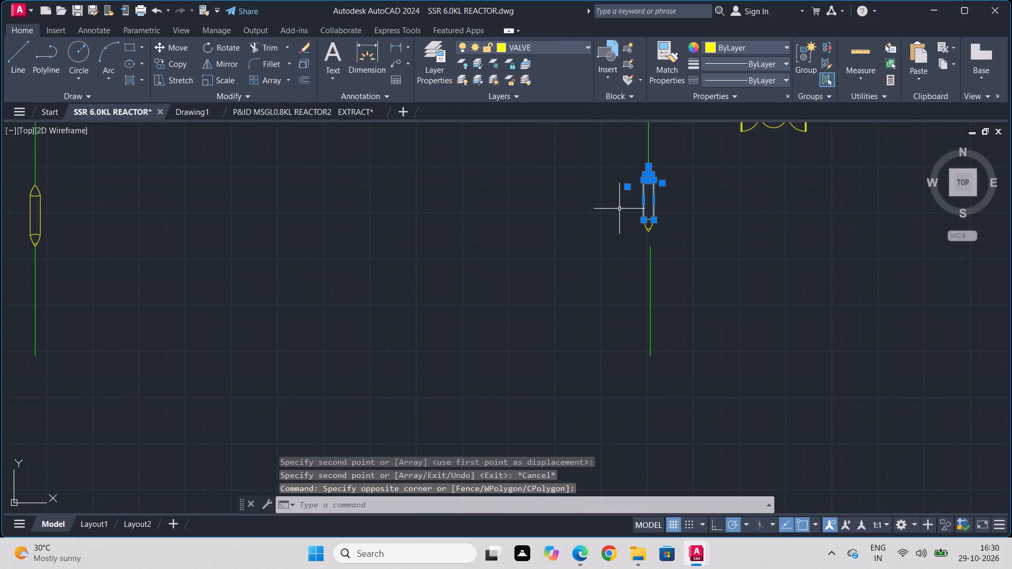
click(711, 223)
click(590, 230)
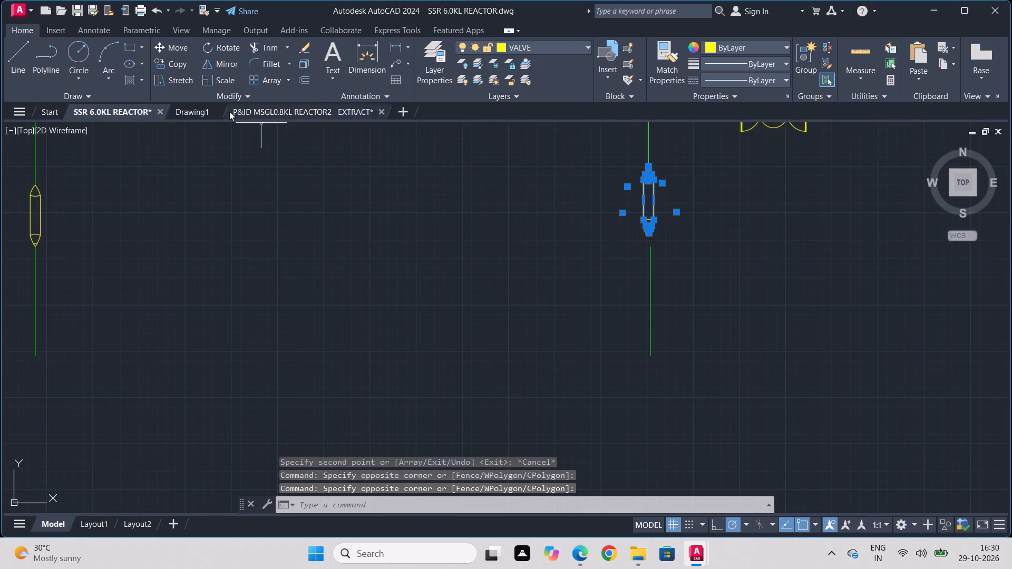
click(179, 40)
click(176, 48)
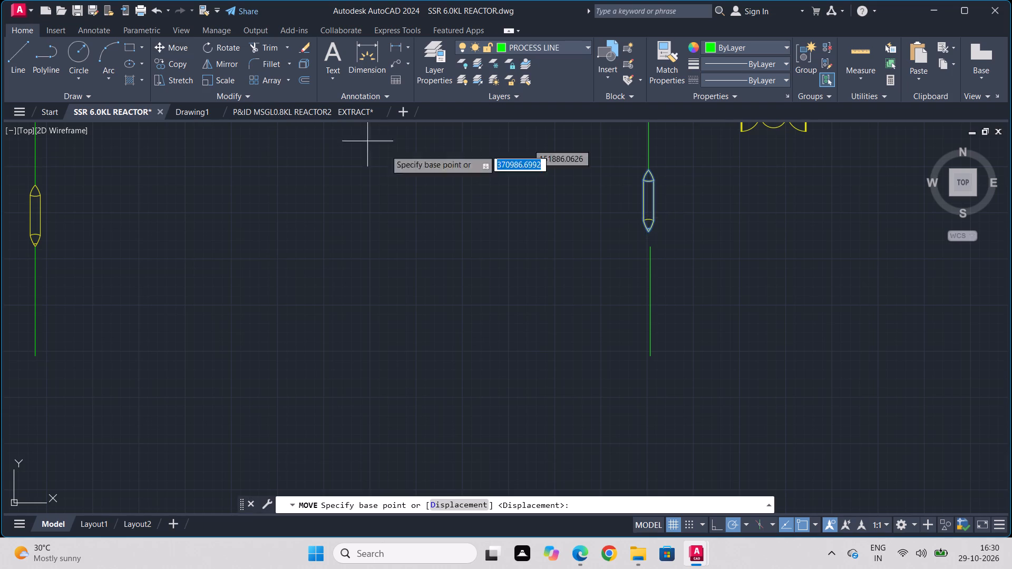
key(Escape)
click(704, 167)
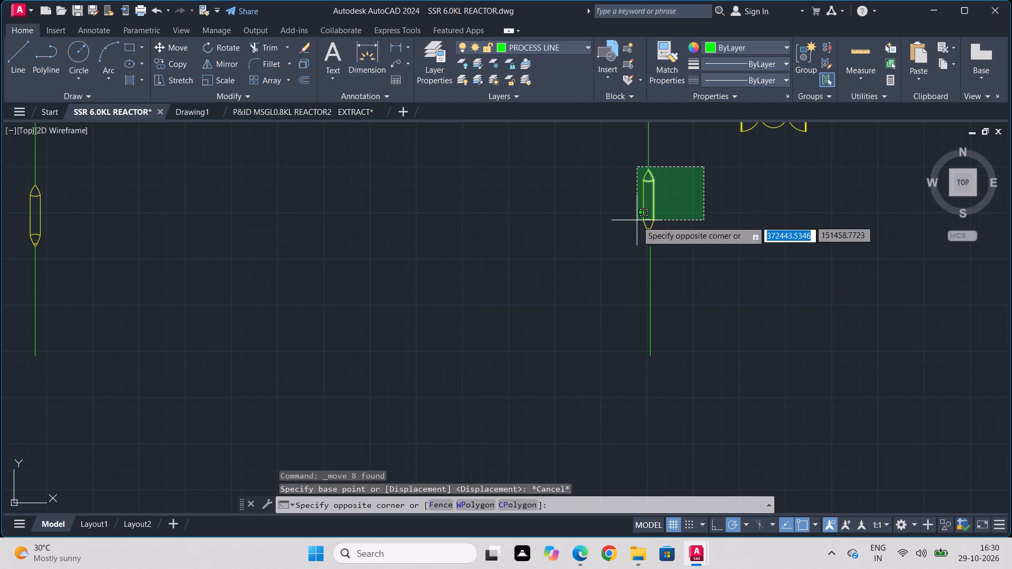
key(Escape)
Move the second branch's pointed symbol by its lower tip onto the upper end of the copied line.
scroll(660, 203, up, 2)
middle_drag(650, 200, 659, 265)
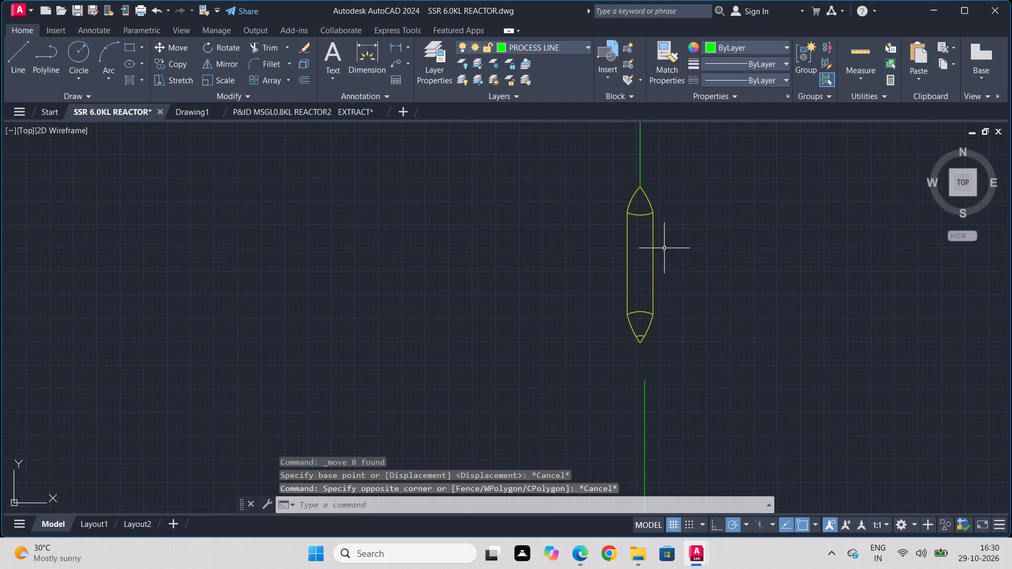
scroll(654, 212, up, 2)
click(725, 188)
click(505, 346)
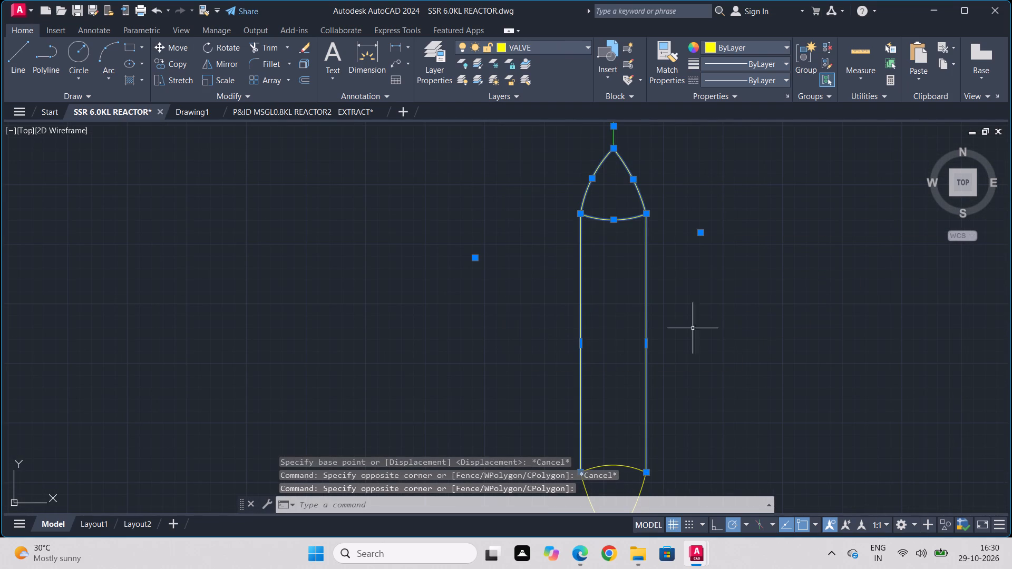
middle_click(807, 347)
scroll(807, 347, down, 3)
click(833, 347)
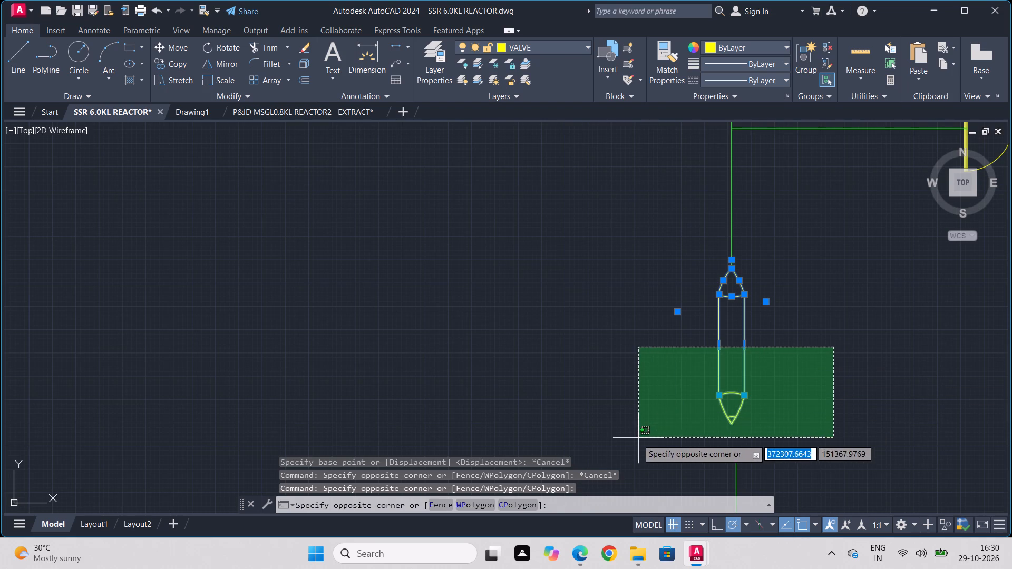
click(641, 433)
click(179, 51)
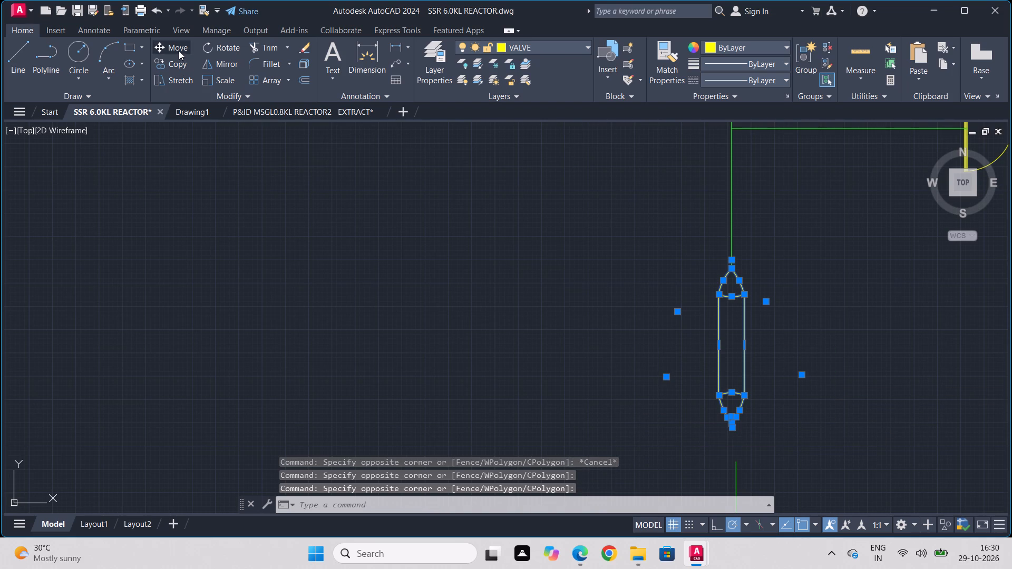
middle_drag(818, 420, 804, 319)
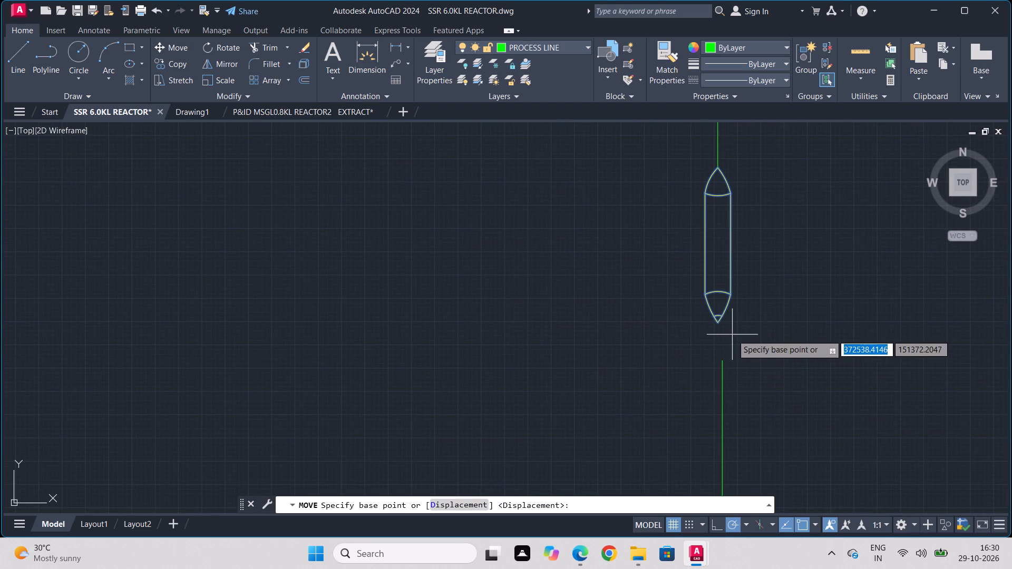
scroll(732, 334, up, 2)
click(689, 308)
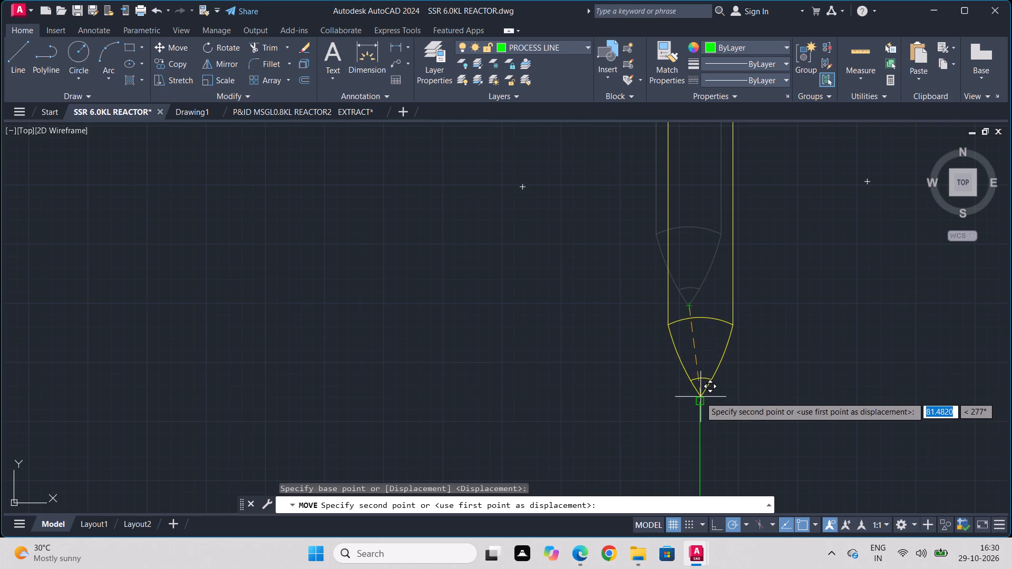
click(699, 399)
Stretch the lower end of the second branch's vertical pipe to the upper tip of its moved pointed symbol.
scroll(806, 362, down, 3)
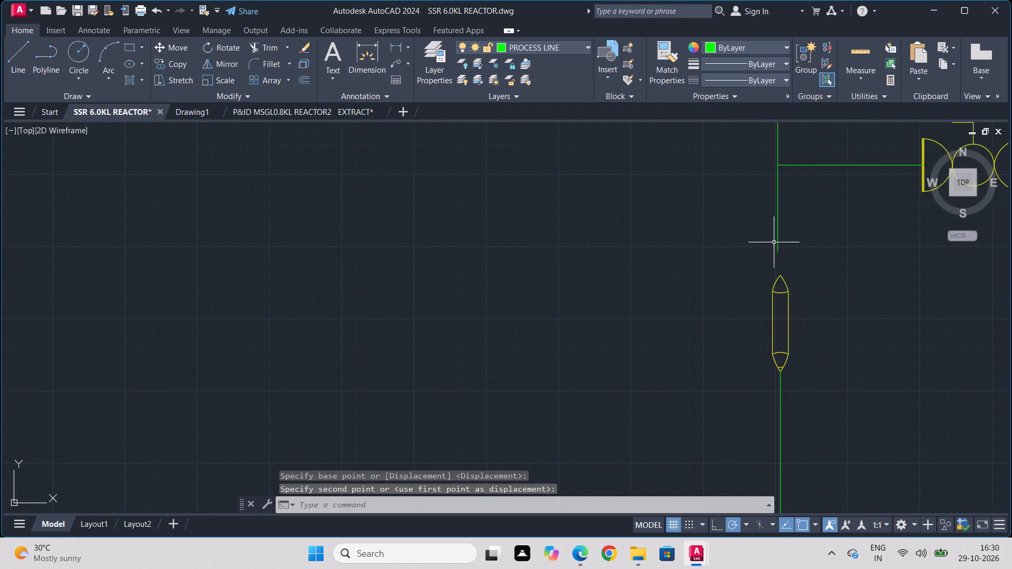
click(777, 240)
click(777, 251)
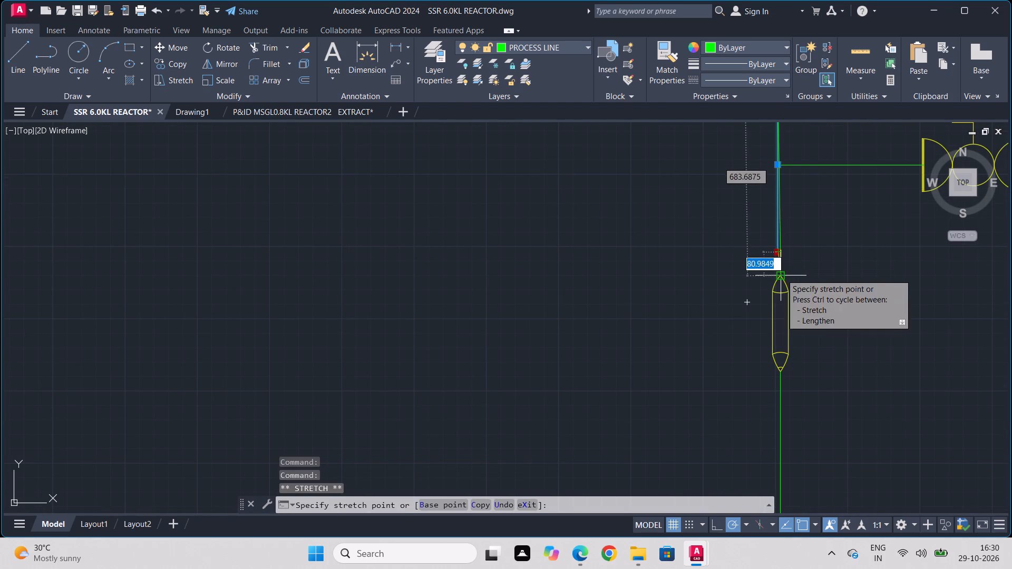
click(781, 274)
key(Escape)
Make THICKNESS the current layer.
scroll(818, 325, down, 1)
scroll(721, 382, down, 1)
middle_drag(732, 368, 751, 351)
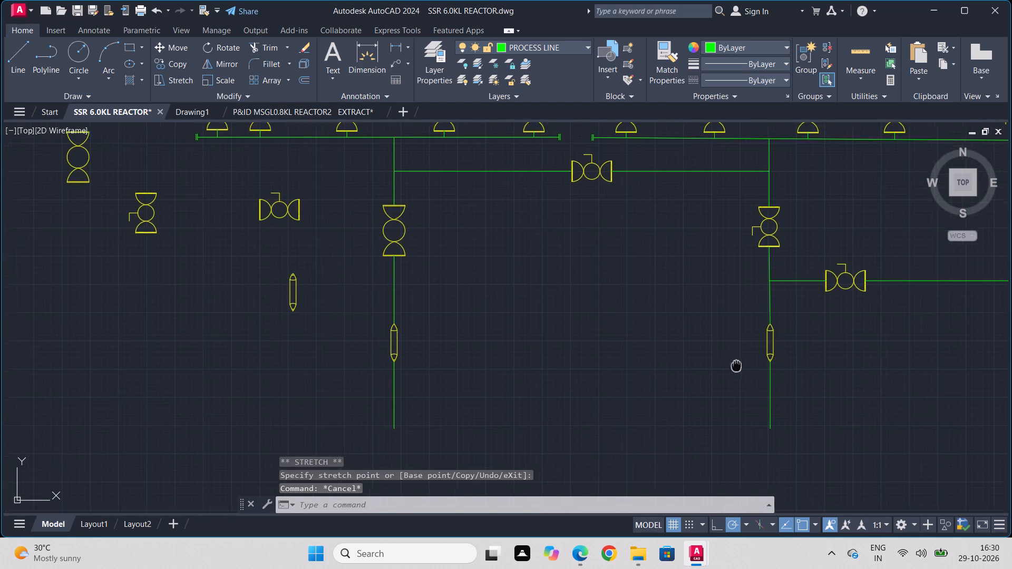
middle_drag(751, 351, 839, 299)
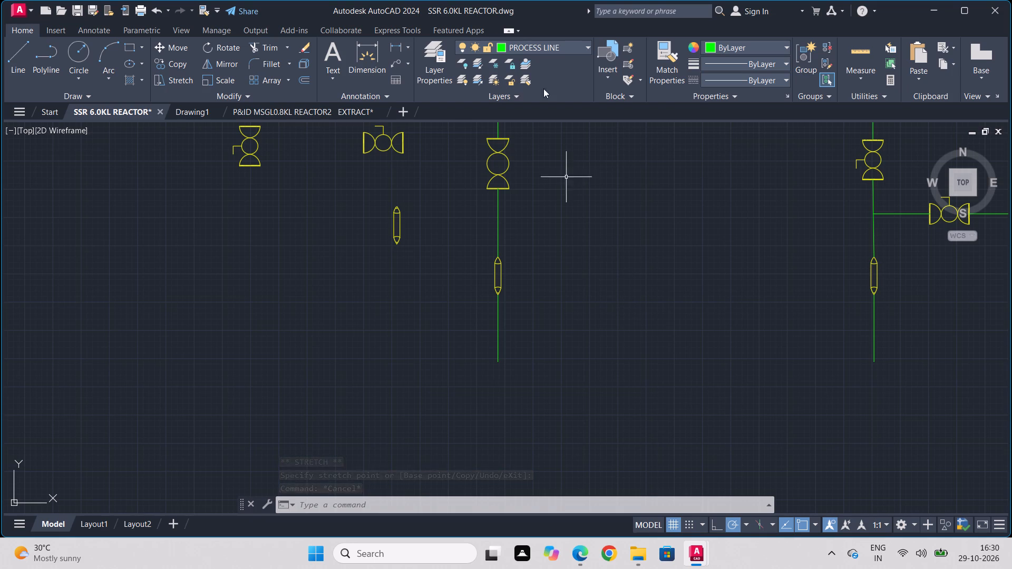
click(429, 49)
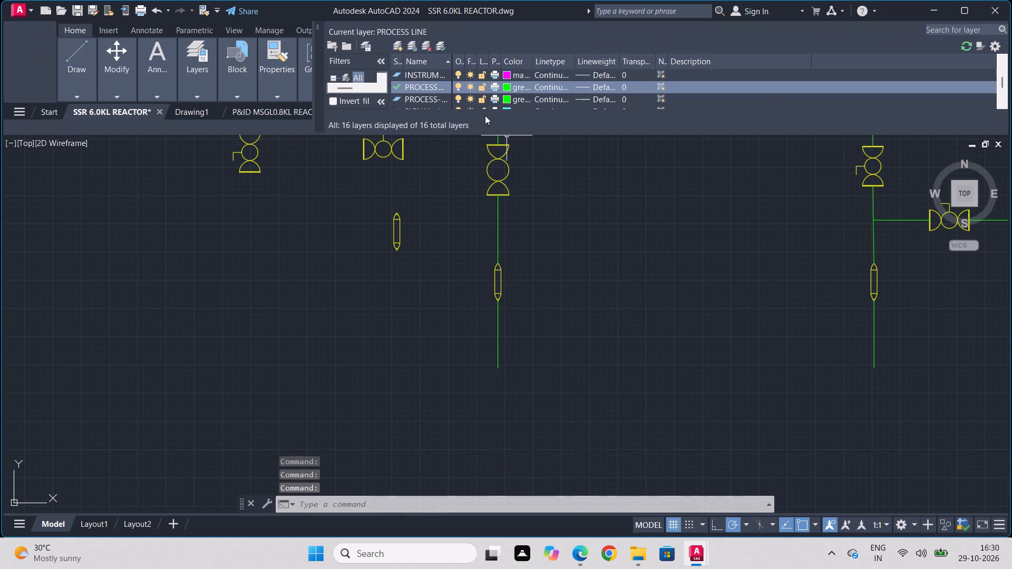
scroll(509, 100, down, 2)
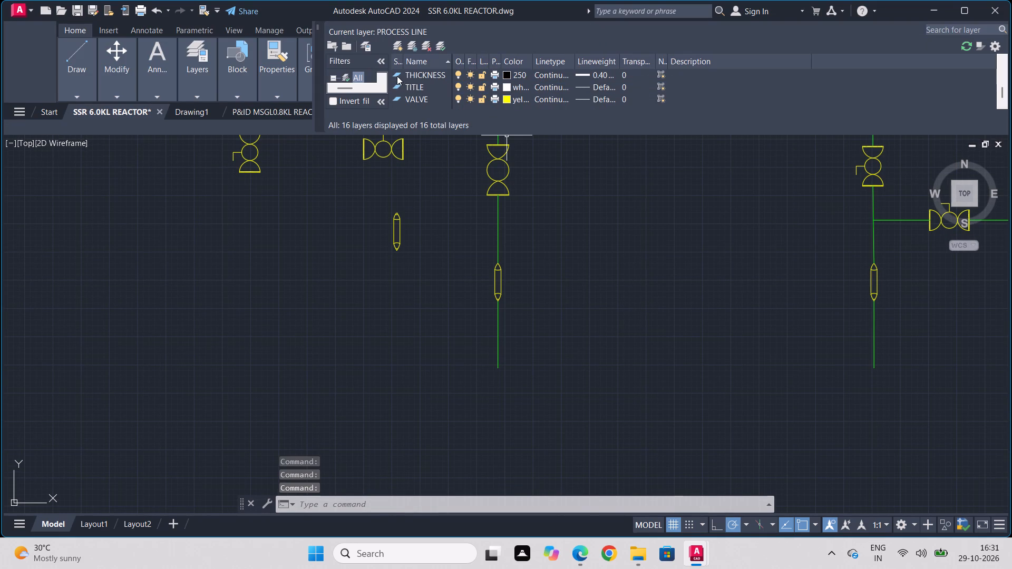
double_click(397, 76)
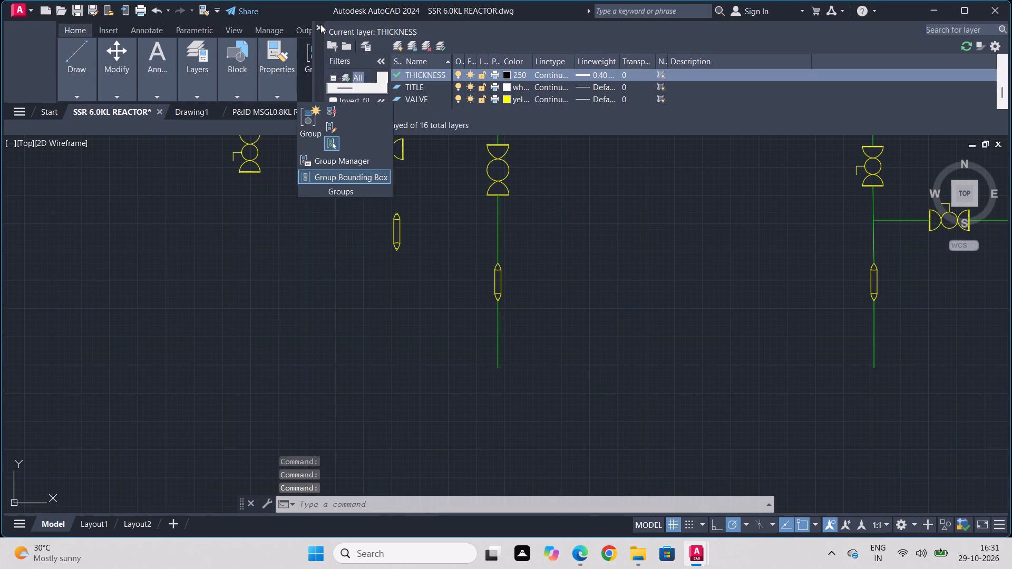
click(320, 24)
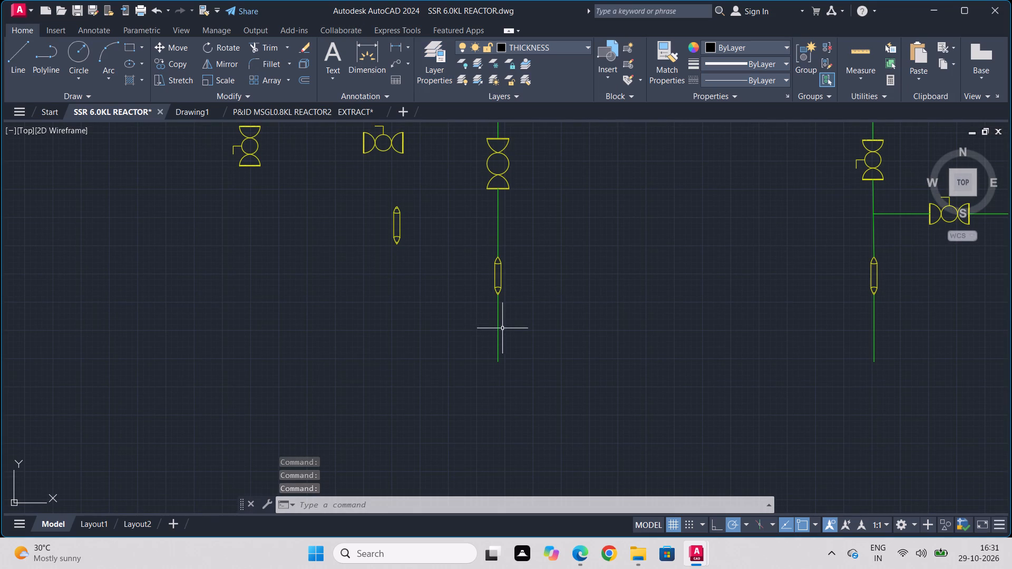
Draw a long horizontal line across both lower pipe extensions, from left of the first branch to well beyond the rightmost vertical pipe.
key(l)
key(Return)
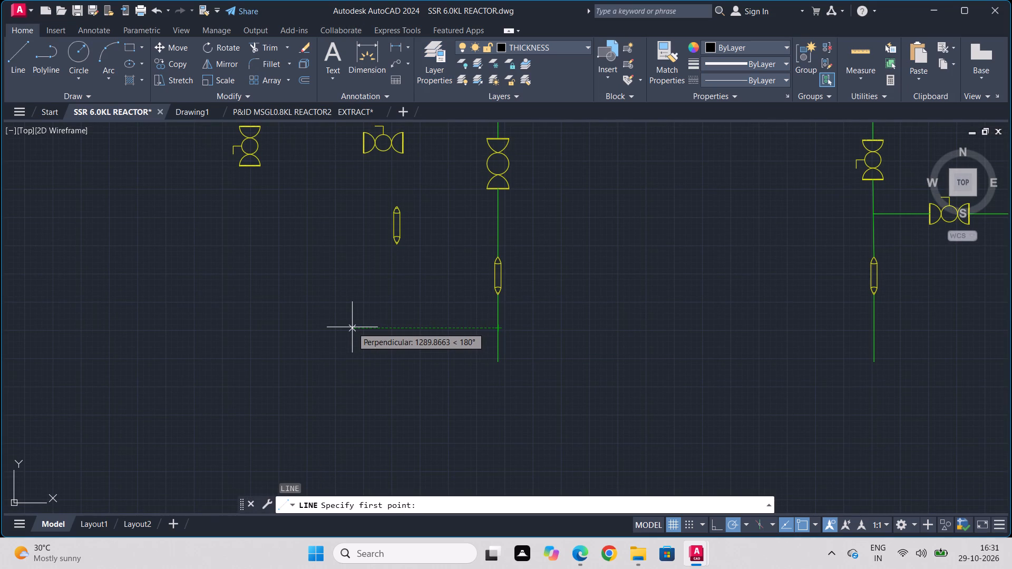
click(352, 327)
middle_drag(858, 325, 475, 303)
scroll(536, 312, down, 1)
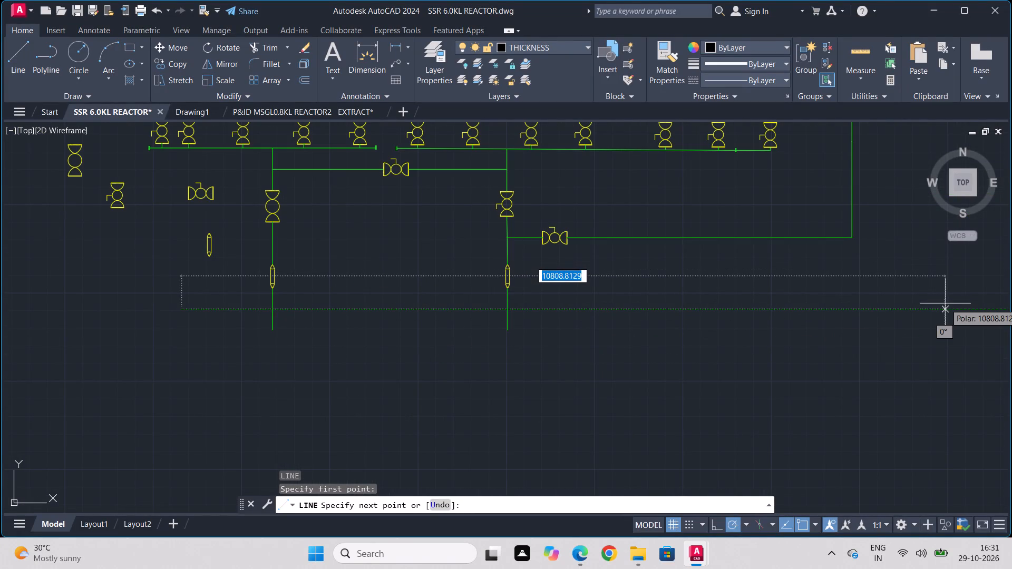
middle_drag(975, 306, 785, 303)
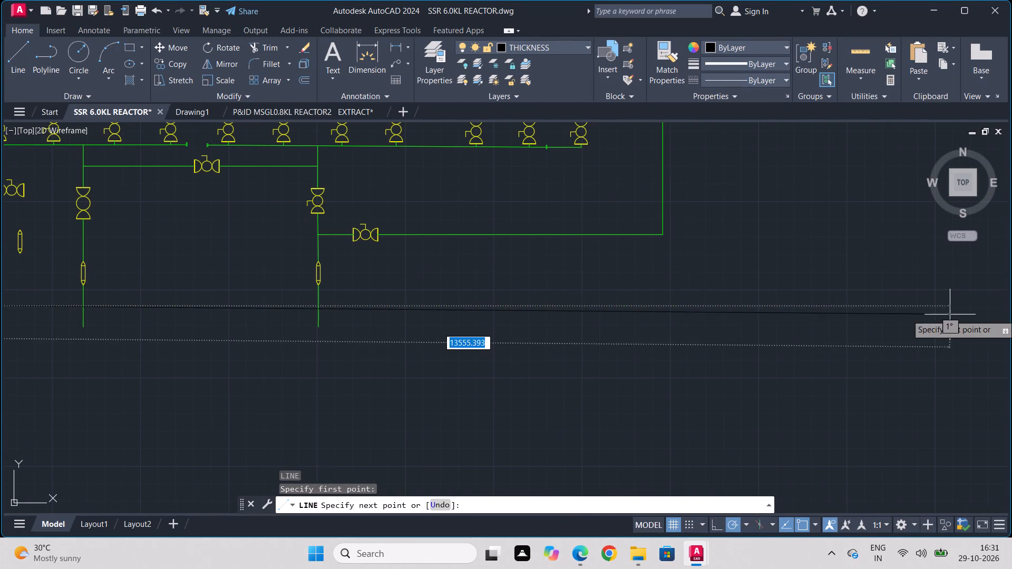
click(961, 308)
key(Escape)
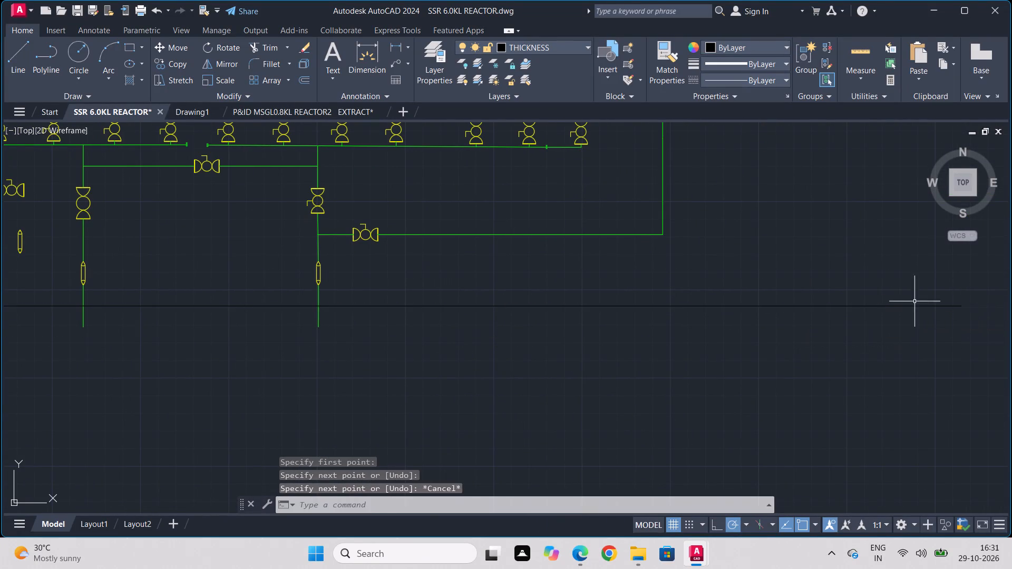
Set the linetype of the long horizontal line across the lower branches to ACAD_ISO02W100.
click(879, 302)
click(833, 328)
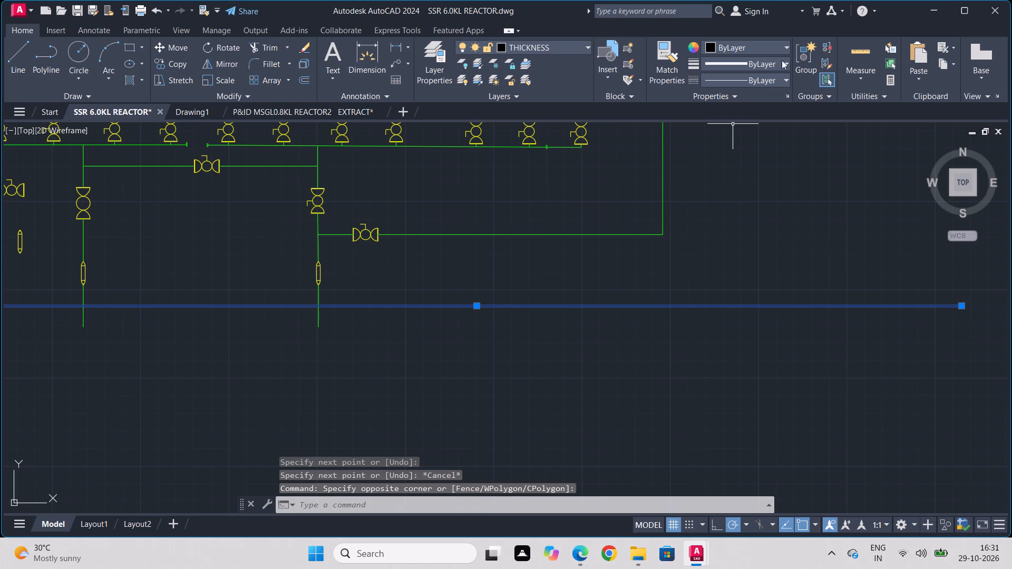
click(783, 74)
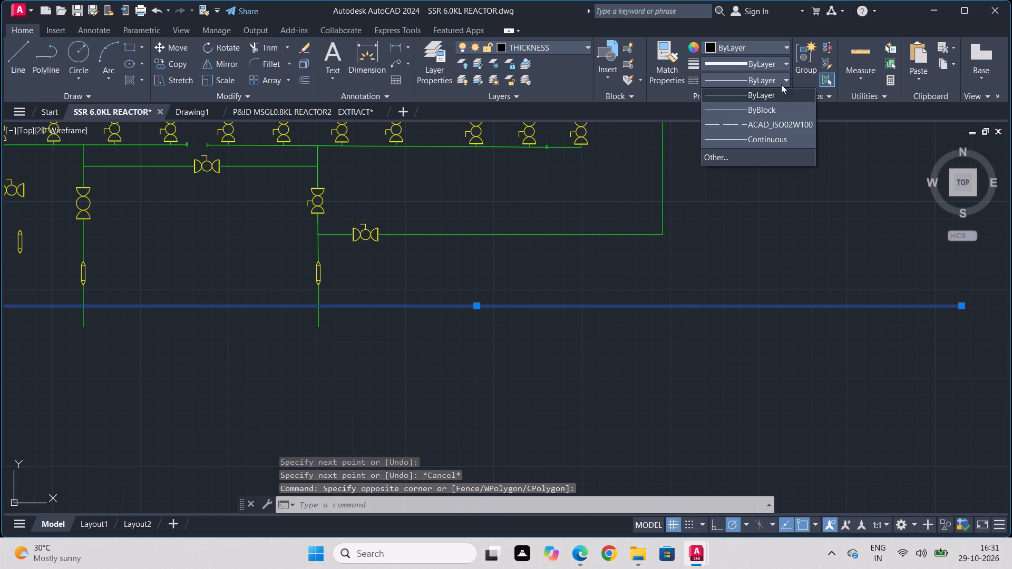
click(760, 122)
key(Escape)
Make PROCESS LINE the current layer.
click(440, 44)
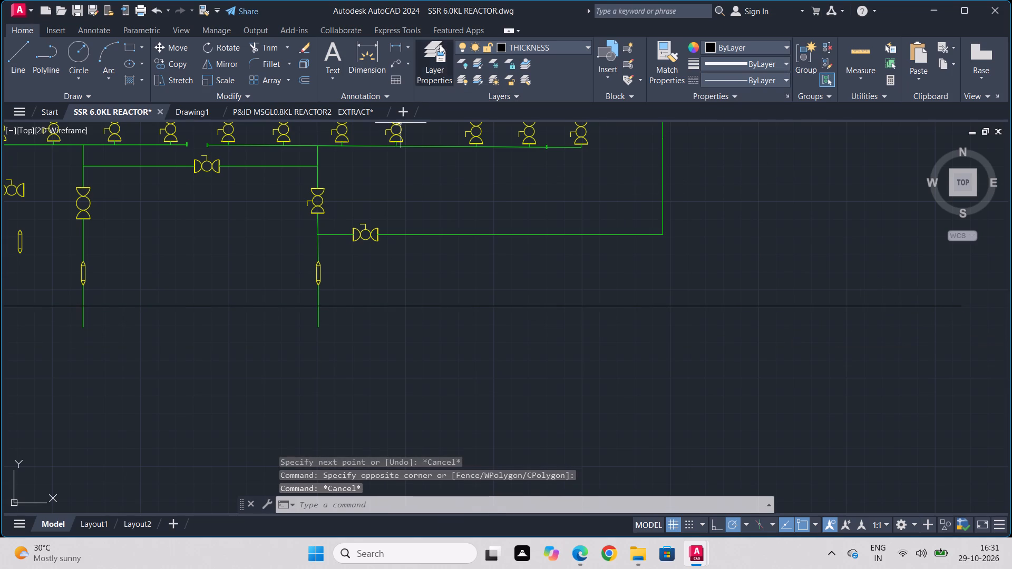
scroll(468, 91, down, 1)
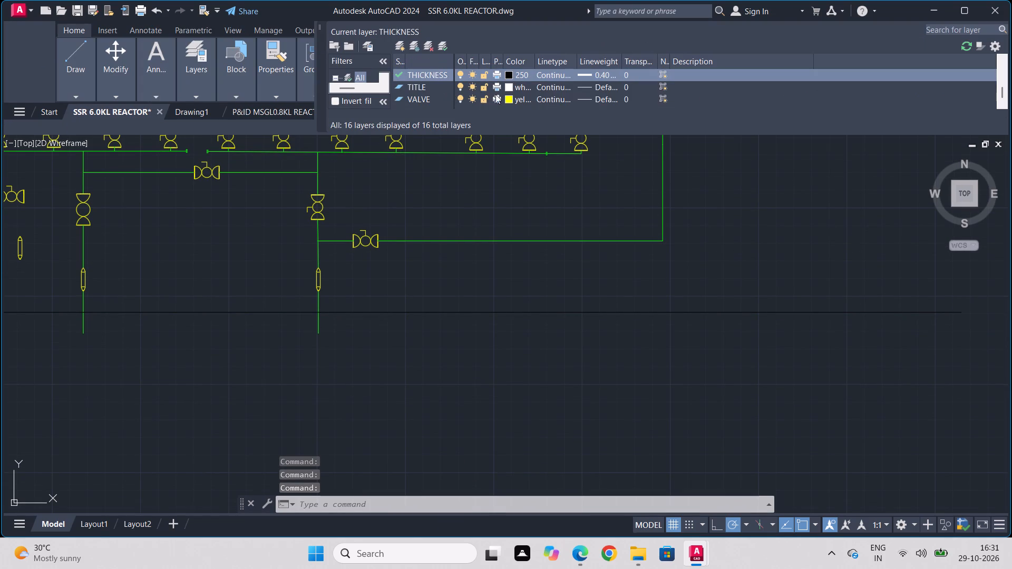
scroll(495, 94, up, 2)
double_click(400, 86)
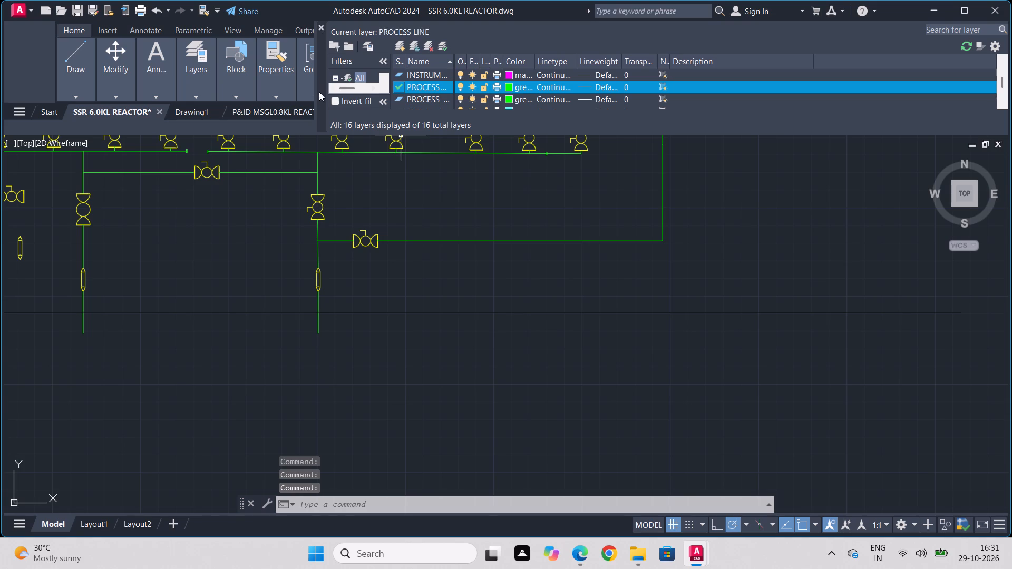
click(320, 28)
Stretch the left end of the long horizontal line leftward, level, until it aligns with the left edge of the arrow tags.
scroll(273, 169, down, 1)
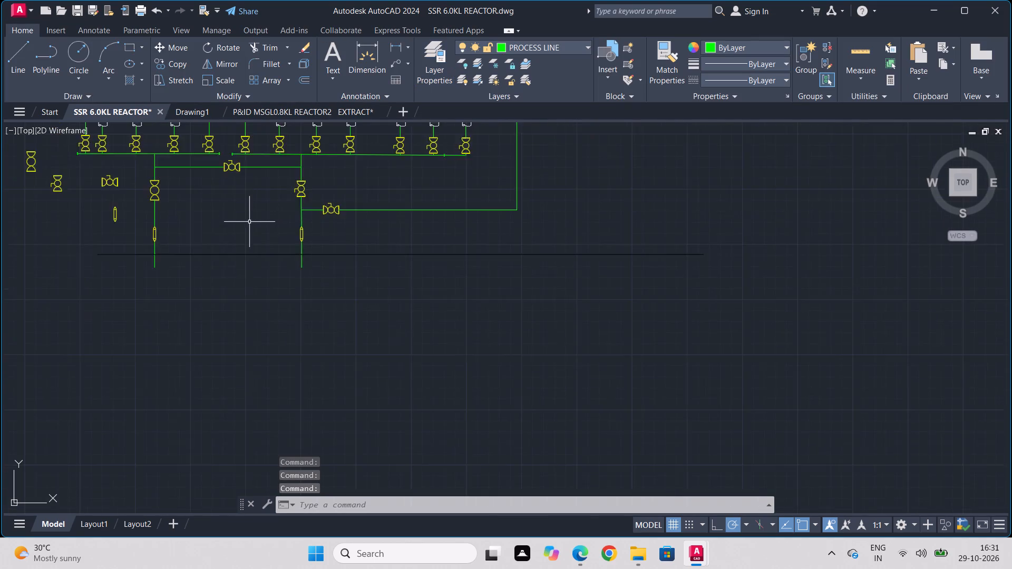
scroll(249, 222, down, 1)
middle_drag(249, 223, 651, 264)
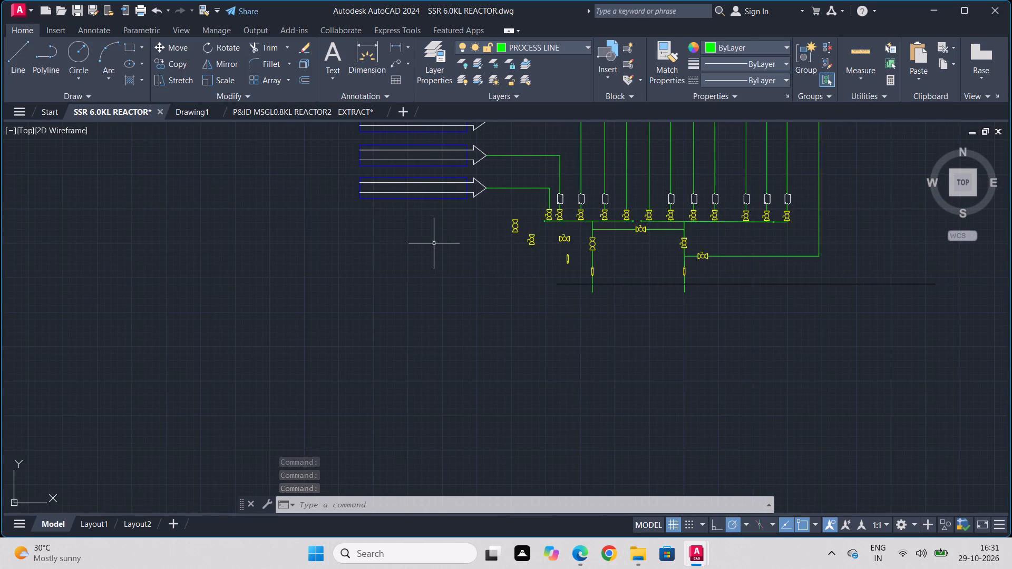
click(559, 286)
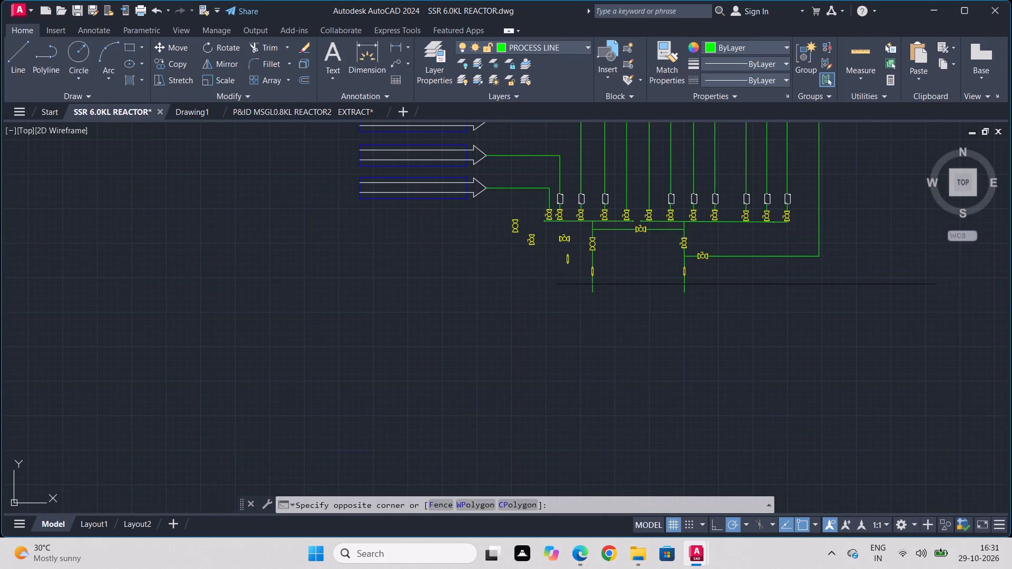
key(Escape)
click(563, 281)
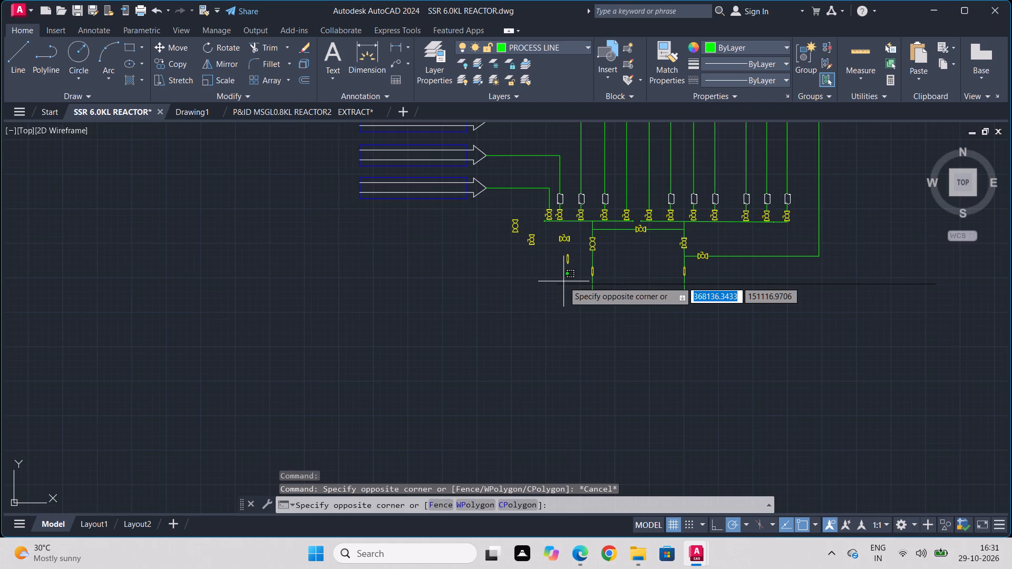
scroll(563, 281, up, 4)
drag(550, 302, 544, 322)
drag(588, 260, 508, 344)
click(508, 344)
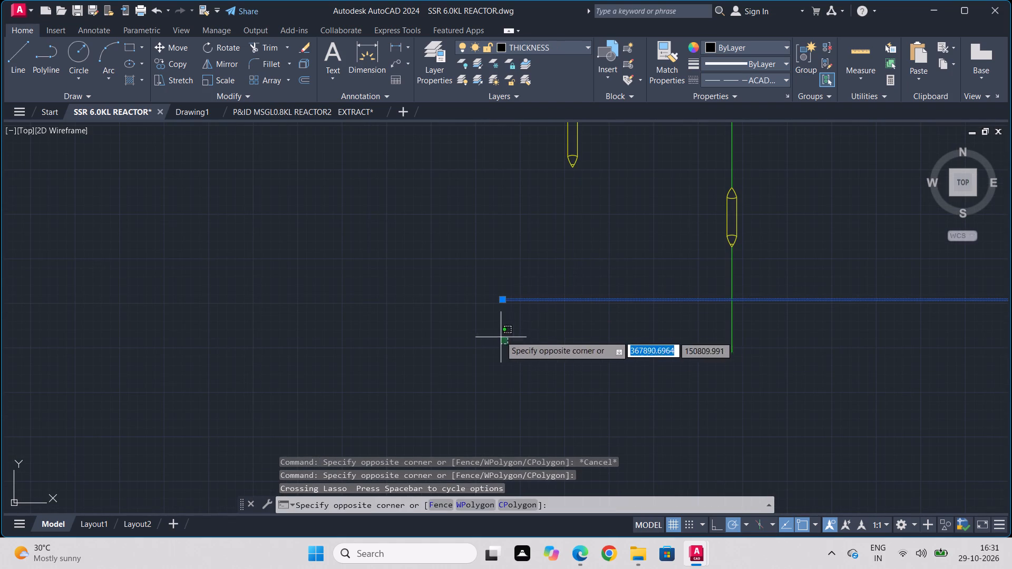
key(Escape)
click(503, 302)
scroll(111, 266, down, 3)
middle_drag(115, 278, 493, 337)
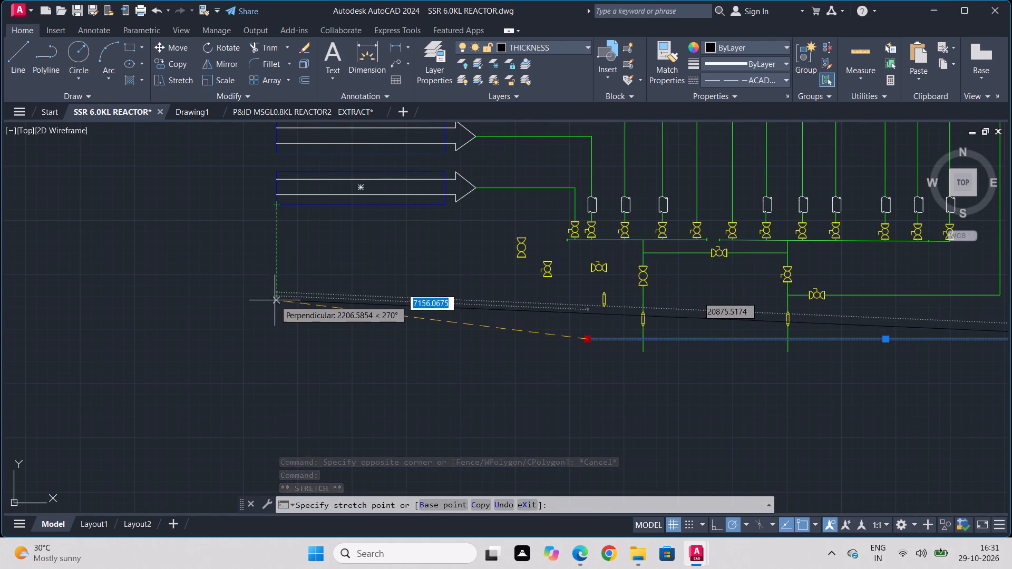
click(273, 340)
key(Escape)
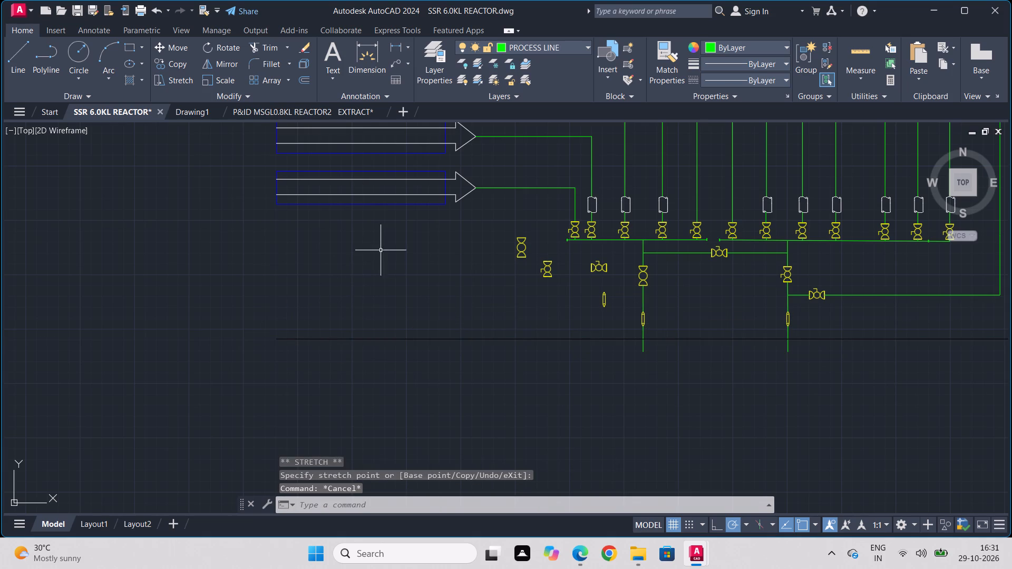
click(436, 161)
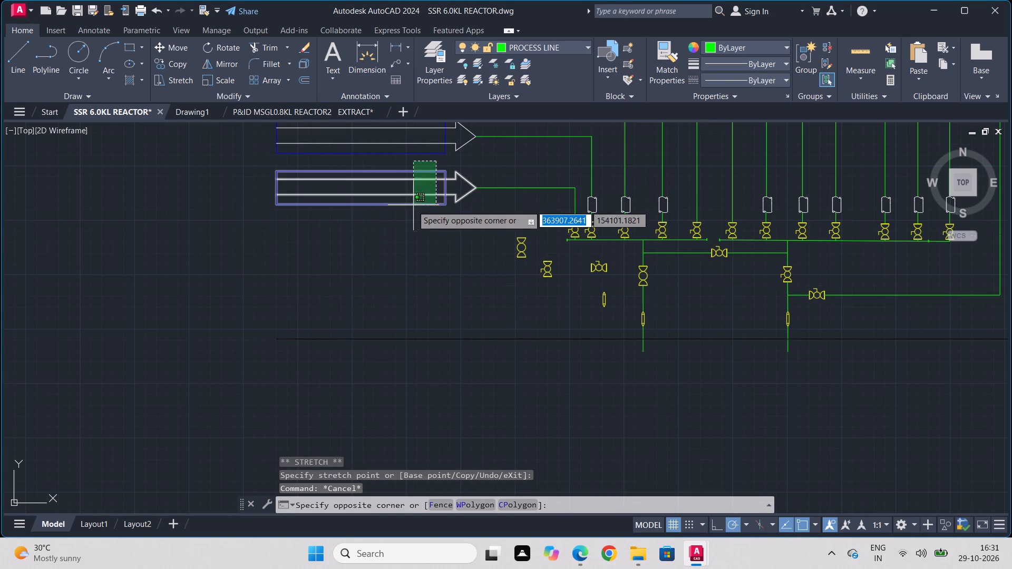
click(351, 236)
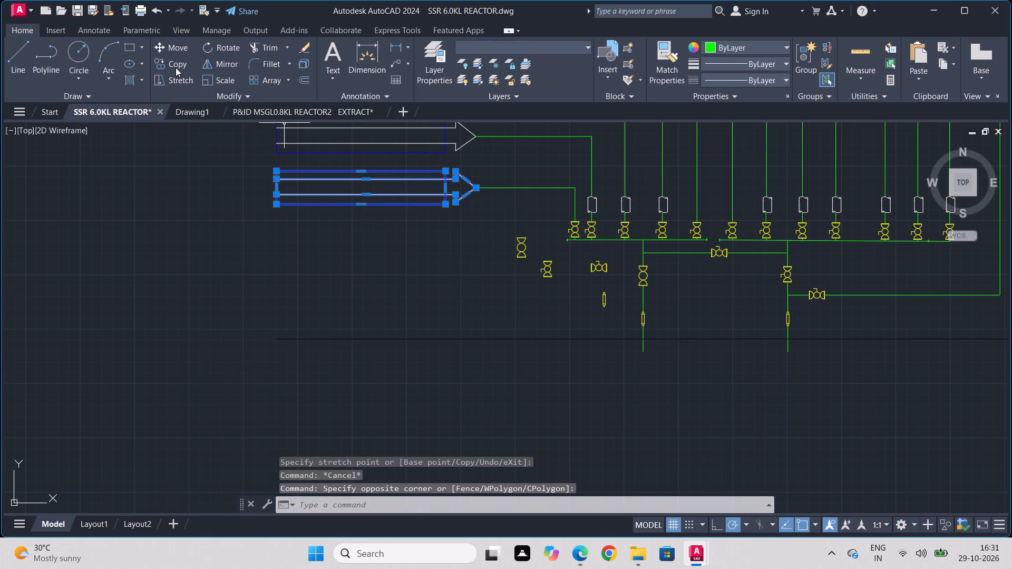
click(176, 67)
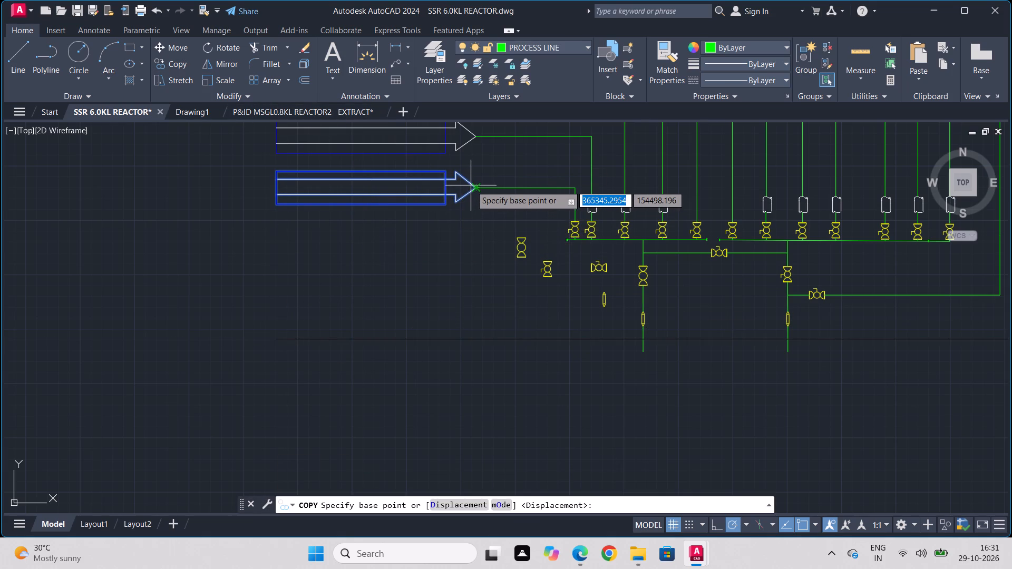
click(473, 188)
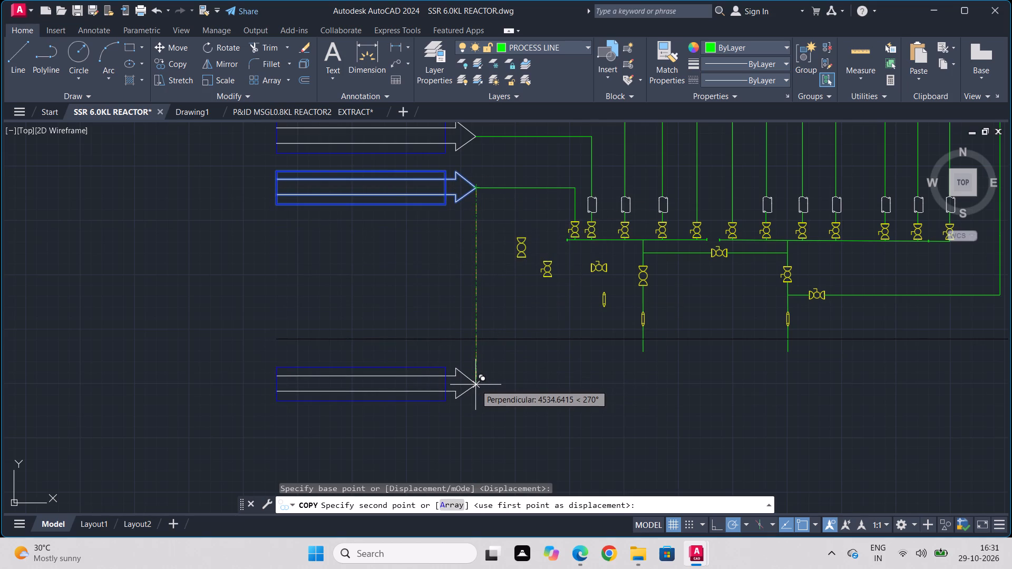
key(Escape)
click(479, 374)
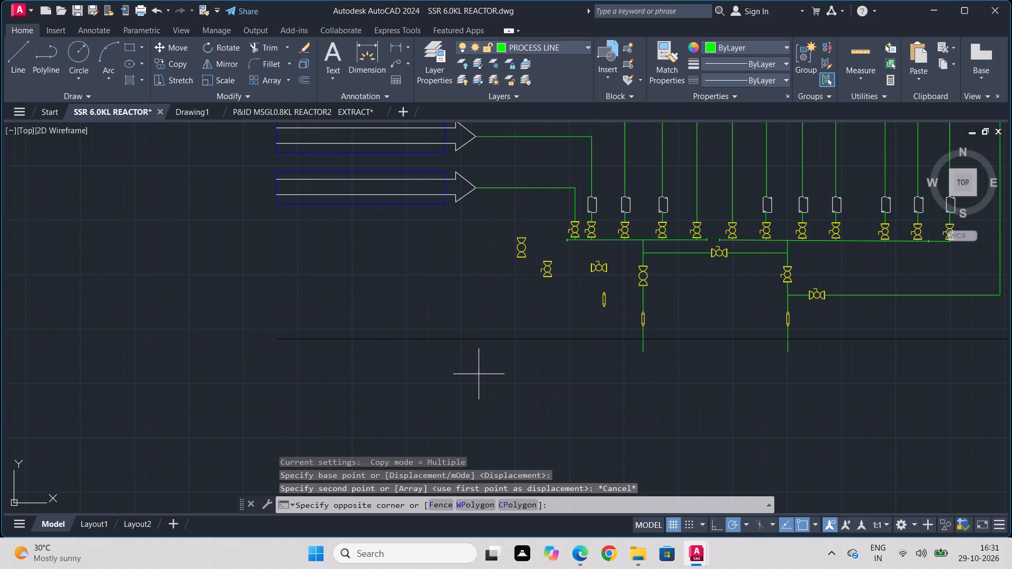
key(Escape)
Copy the lowest right-pointing arrow tag from its tip straight down to just below the long horizontal line.
click(472, 175)
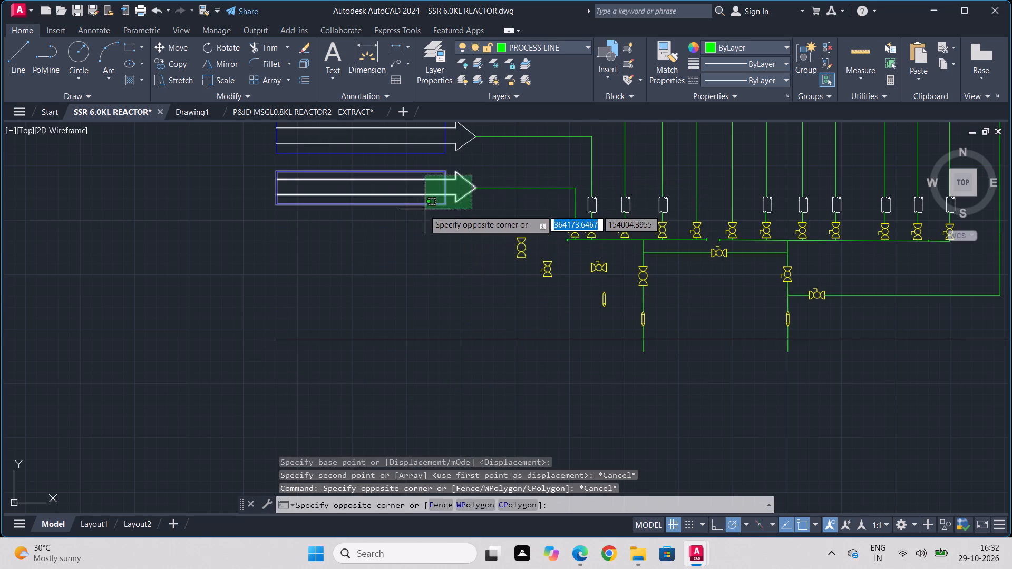
click(424, 210)
click(173, 70)
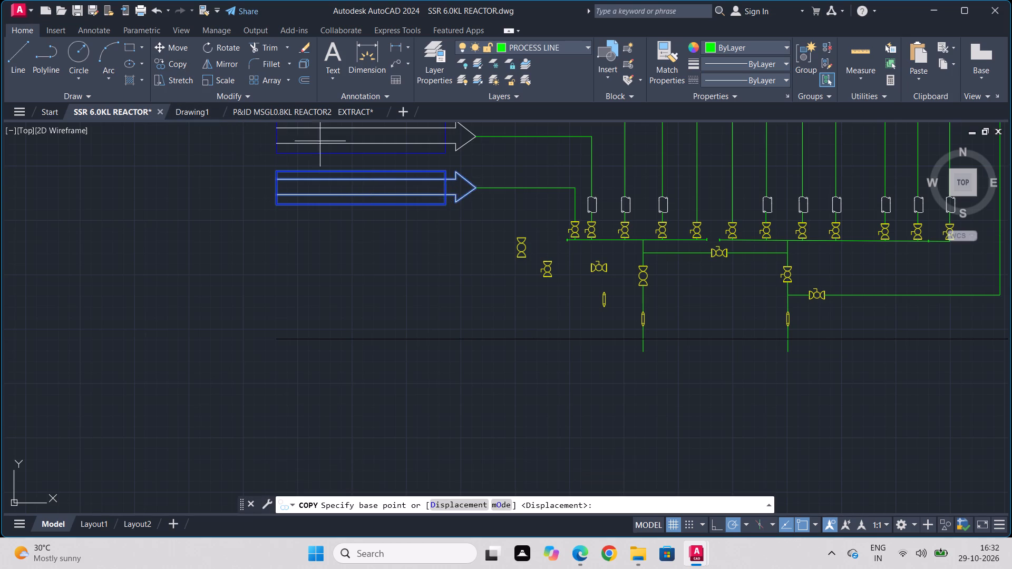
click(478, 189)
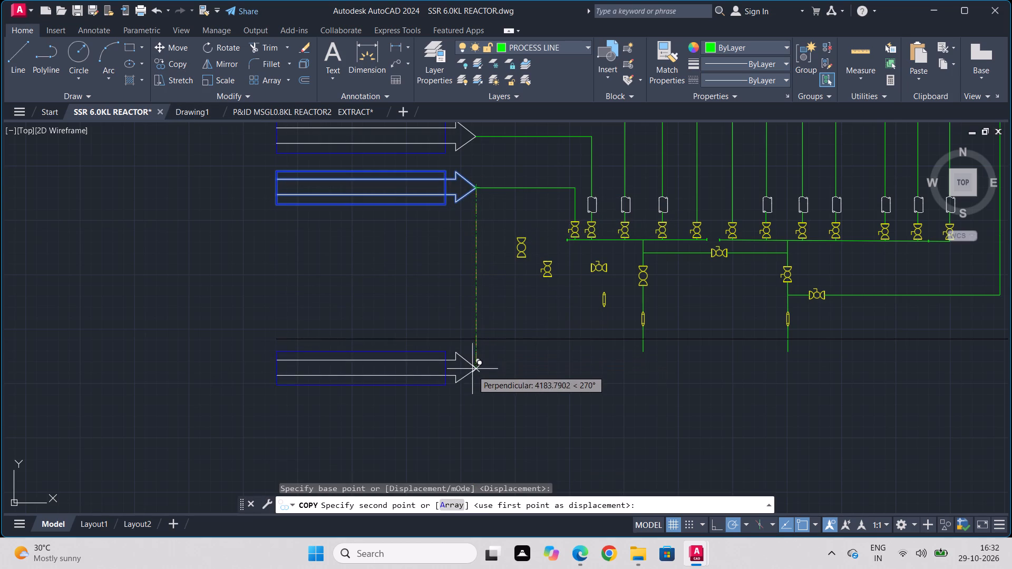
click(473, 381)
key(Escape)
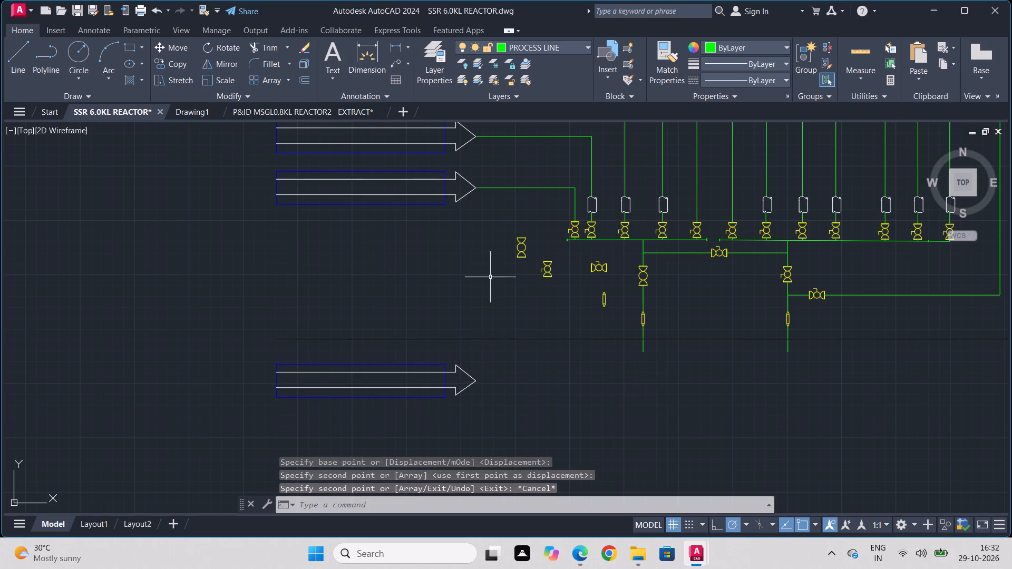
Copy the two lowest left-pointing arrow tags straight down about 14,670 units, below the newly copied right-pointing tag.
middle_drag(495, 267, 503, 418)
scroll(478, 272, down, 1)
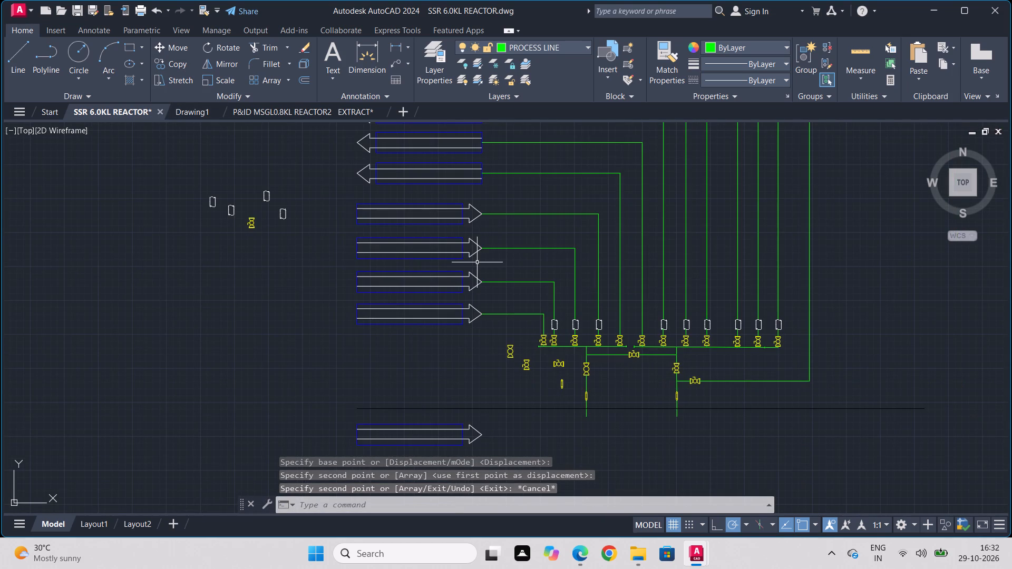
middle_drag(476, 261, 470, 342)
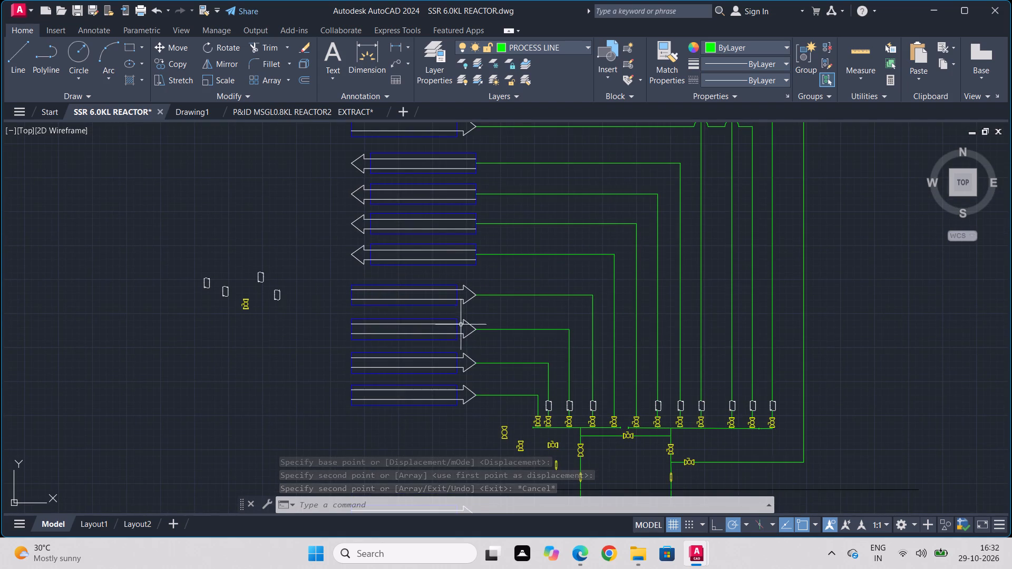
scroll(421, 241, up, 1)
click(425, 189)
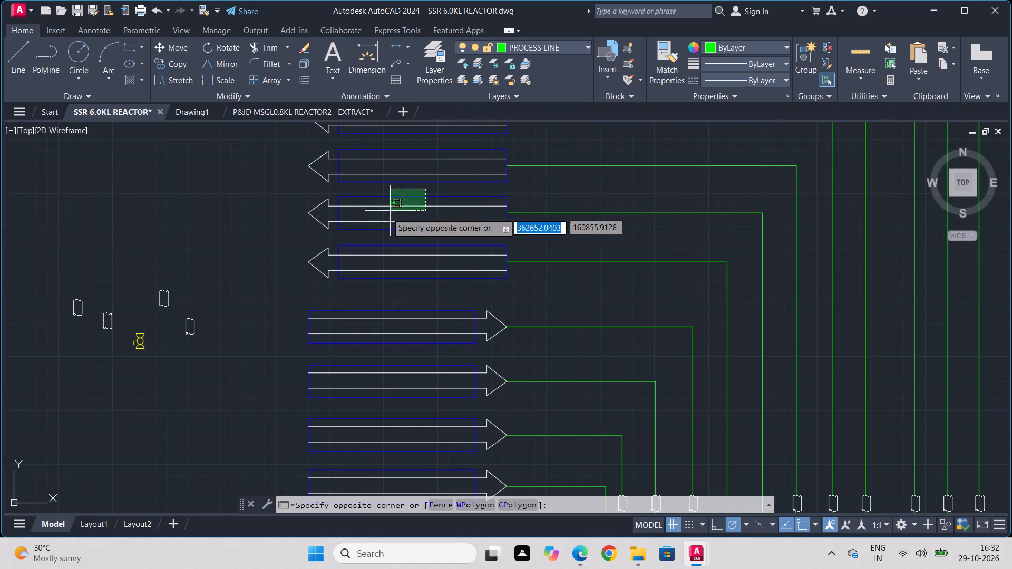
click(293, 288)
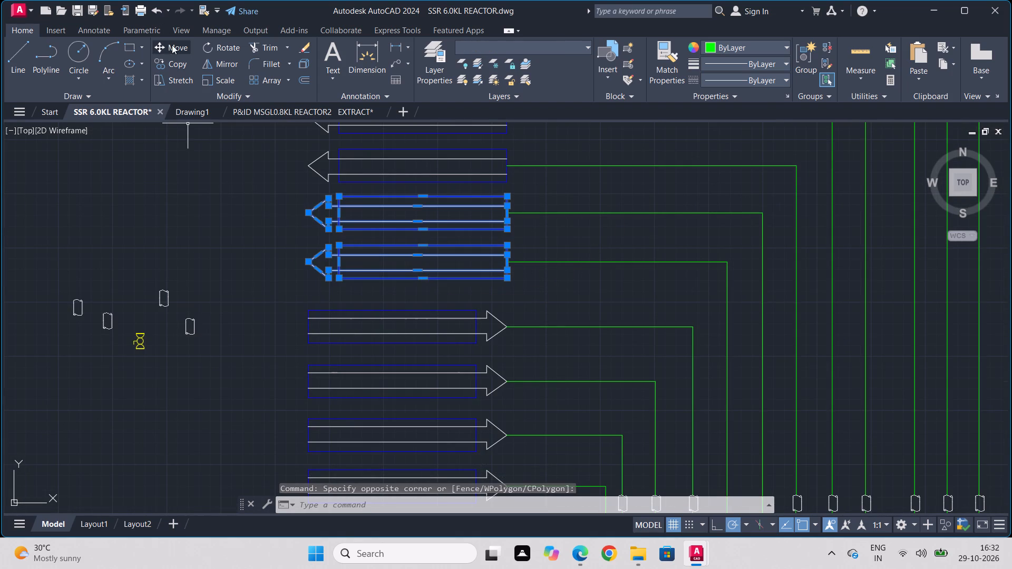
click(170, 62)
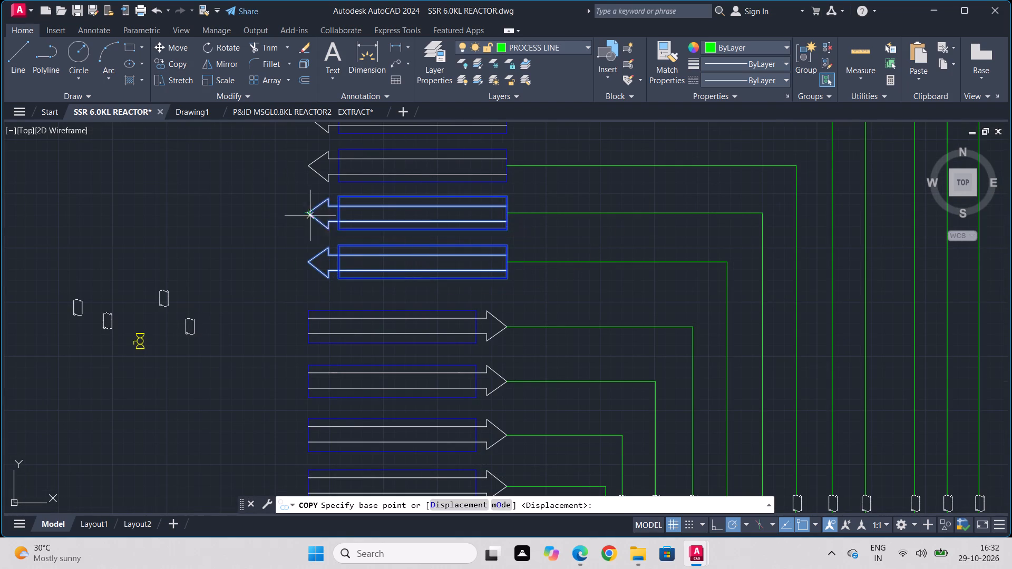
click(309, 214)
scroll(432, 338, down, 1)
middle_drag(441, 339, 499, 151)
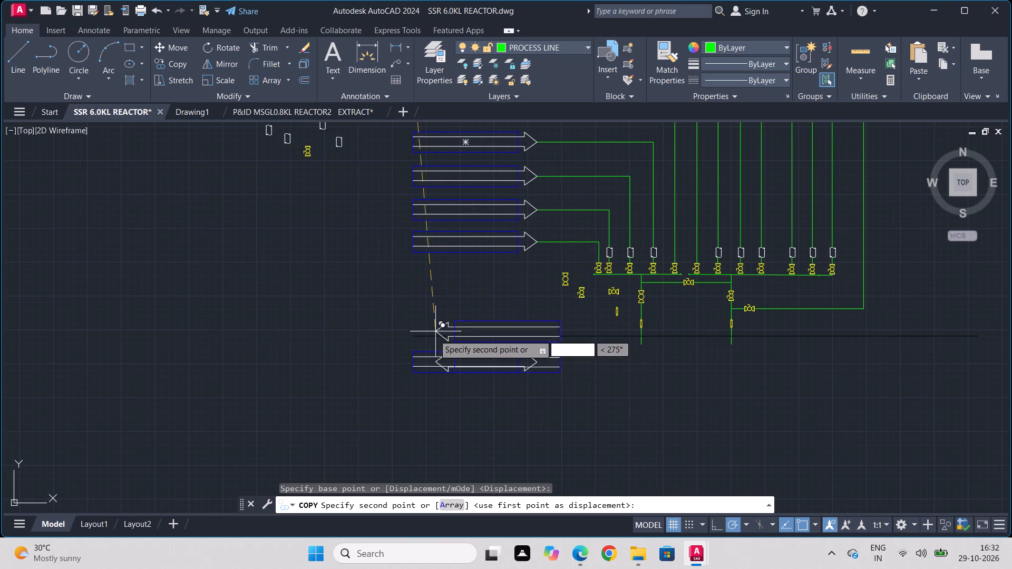
middle_drag(408, 426, 442, 348)
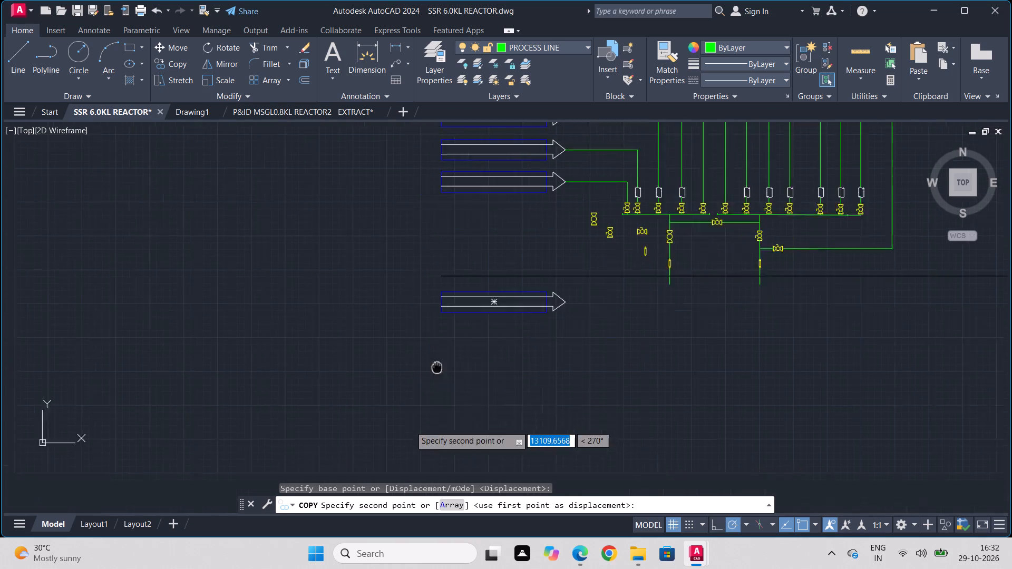
middle_drag(442, 348, 447, 330)
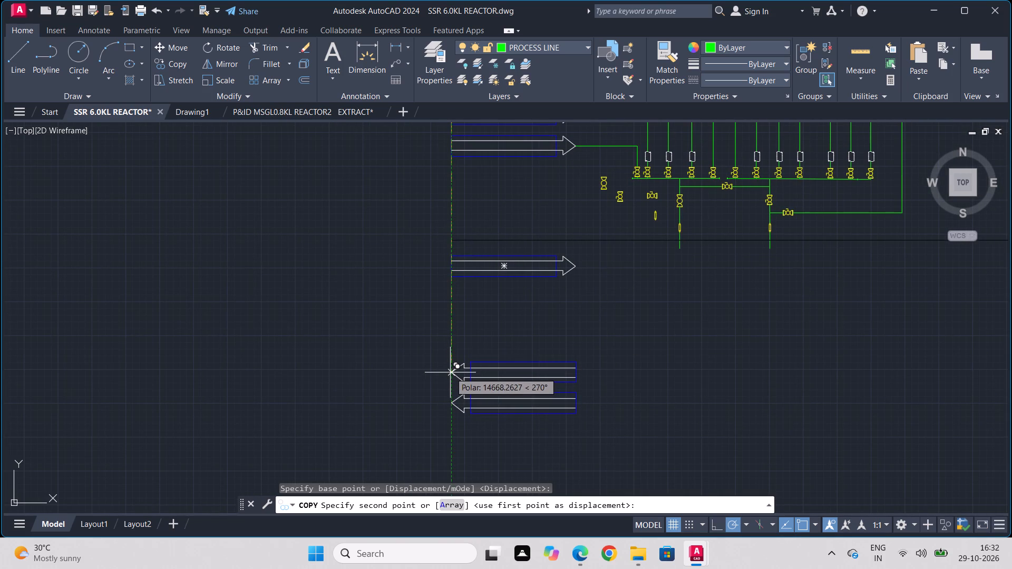
click(450, 372)
key(Escape)
Draw a level process line about 14,600 units long from the tip of the copied right-pointing arrow tag, passing below both vertical branches.
scroll(575, 278, up, 2)
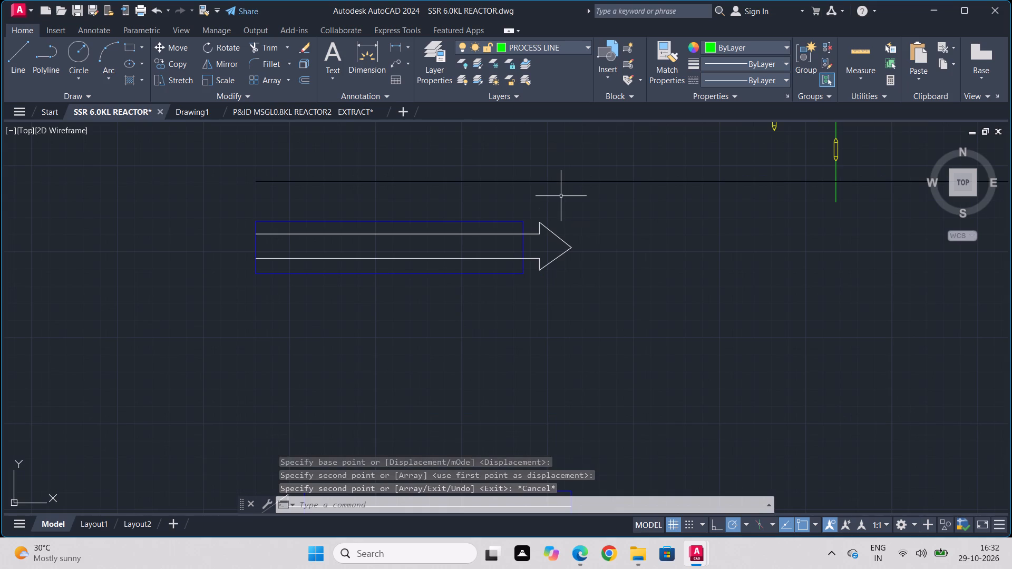
key(l)
key(Return)
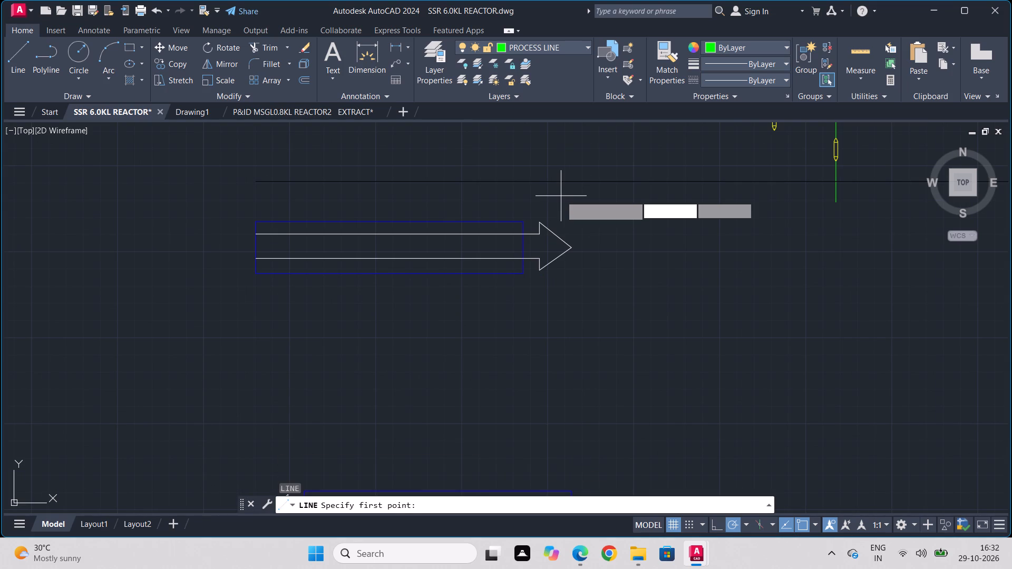
click(571, 242)
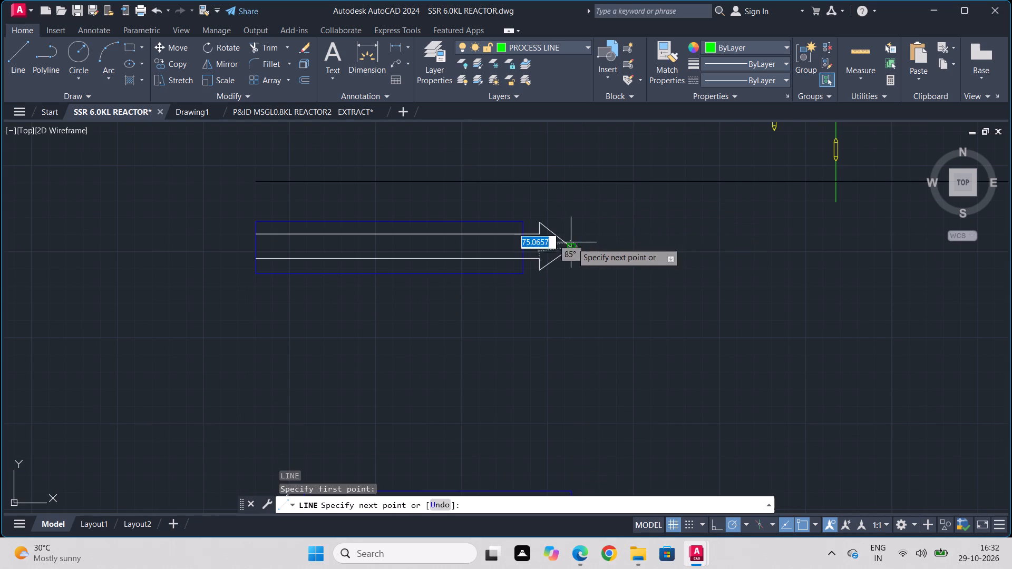
middle_drag(885, 240, 564, 208)
scroll(566, 211, down, 1)
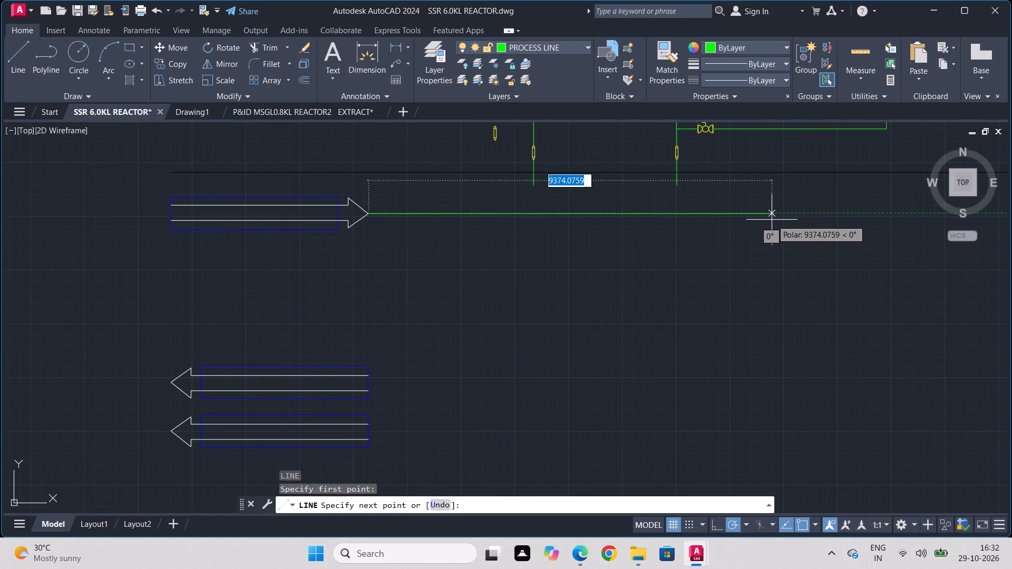
middle_drag(825, 214, 603, 208)
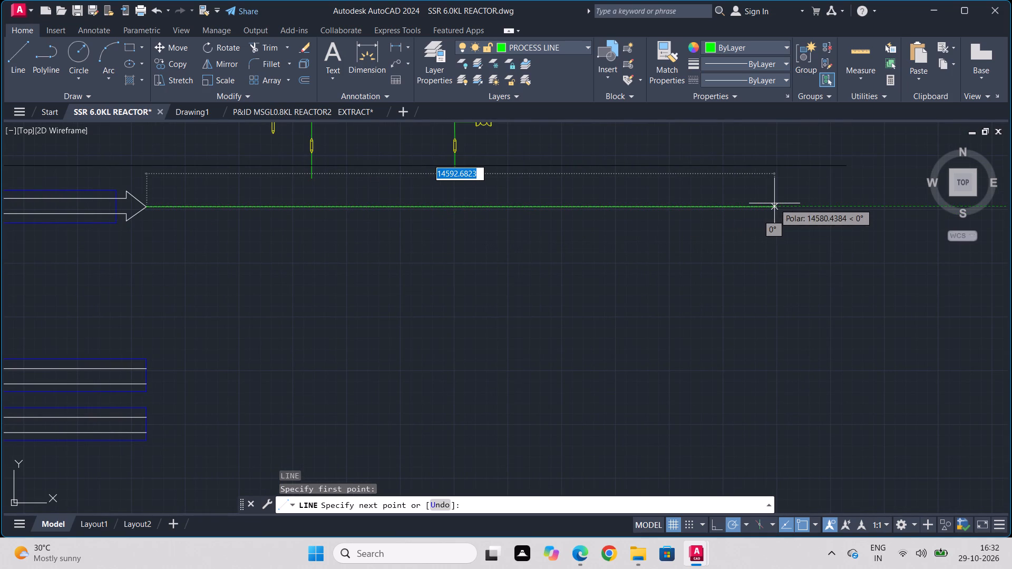
click(777, 204)
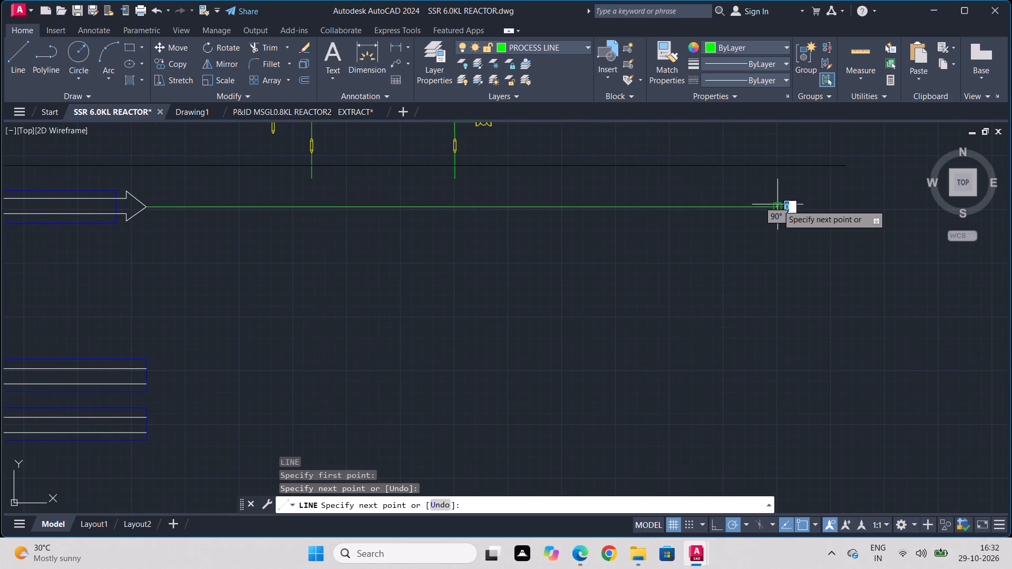
key(Escape)
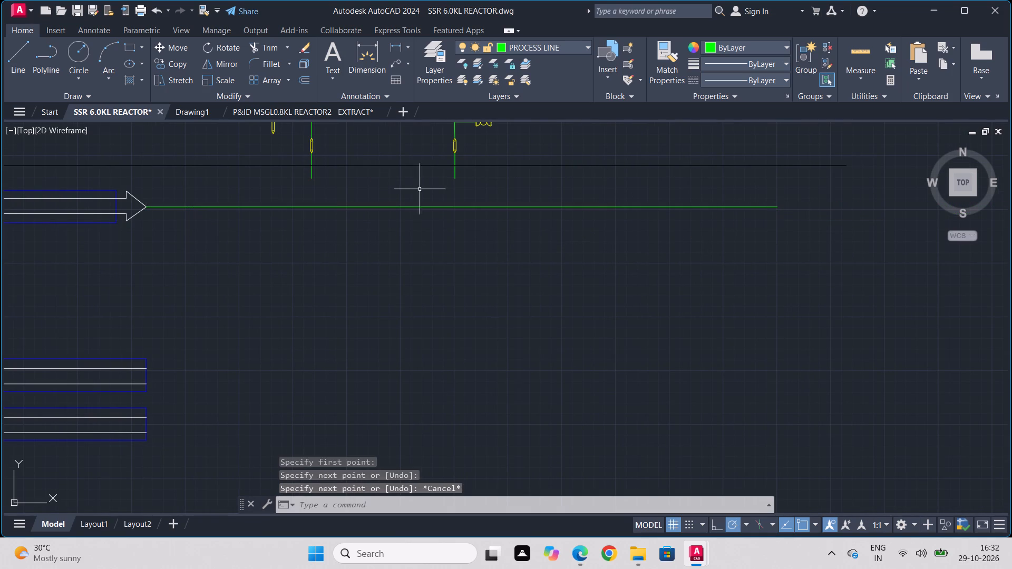
Stretch the lower ends of both vertical branches straight down about 2,100 units, past the new horizontal process line, ending level with each other.
scroll(379, 151, up, 1)
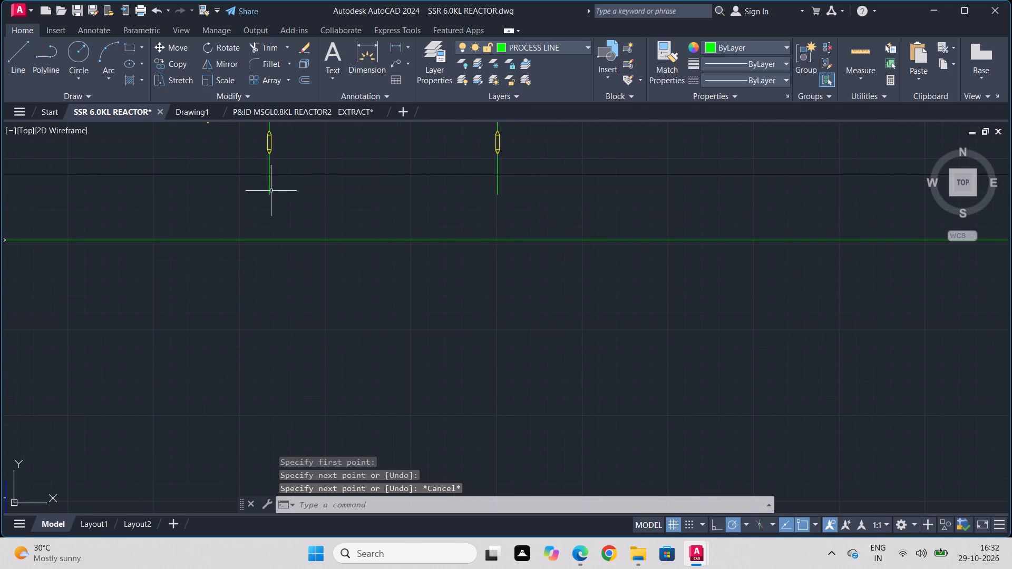
click(271, 191)
click(270, 195)
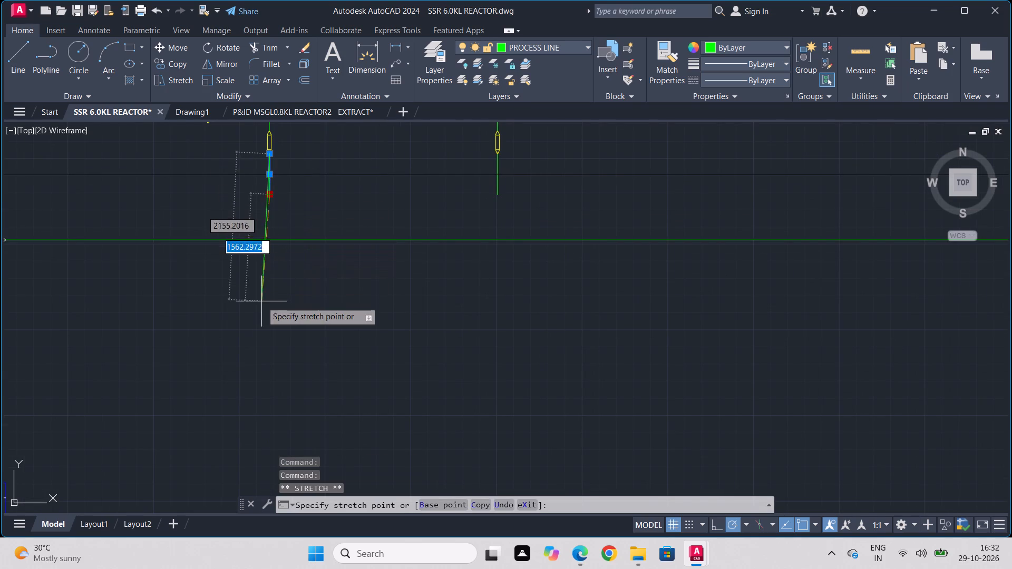
click(263, 339)
key(Escape)
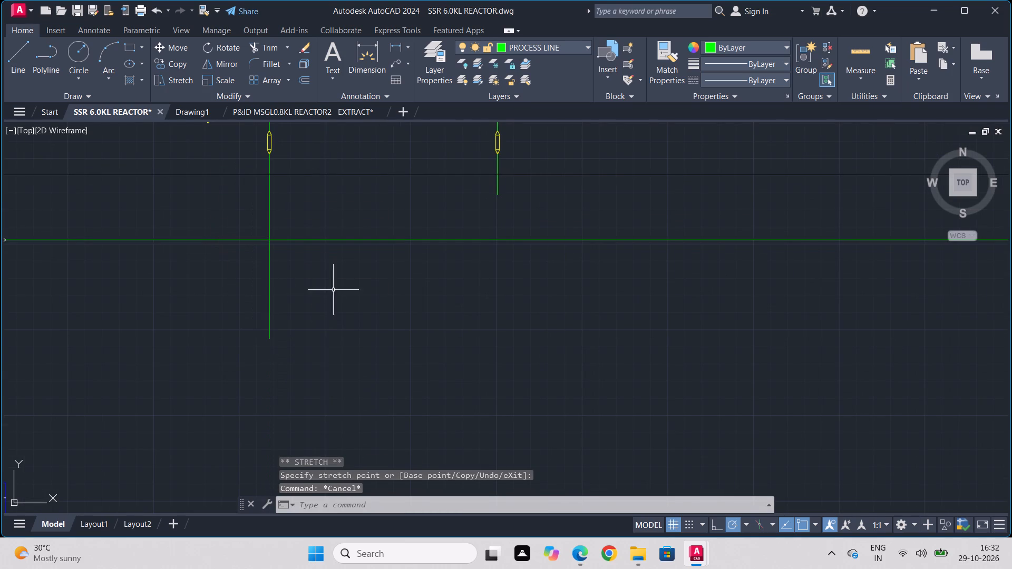
click(499, 191)
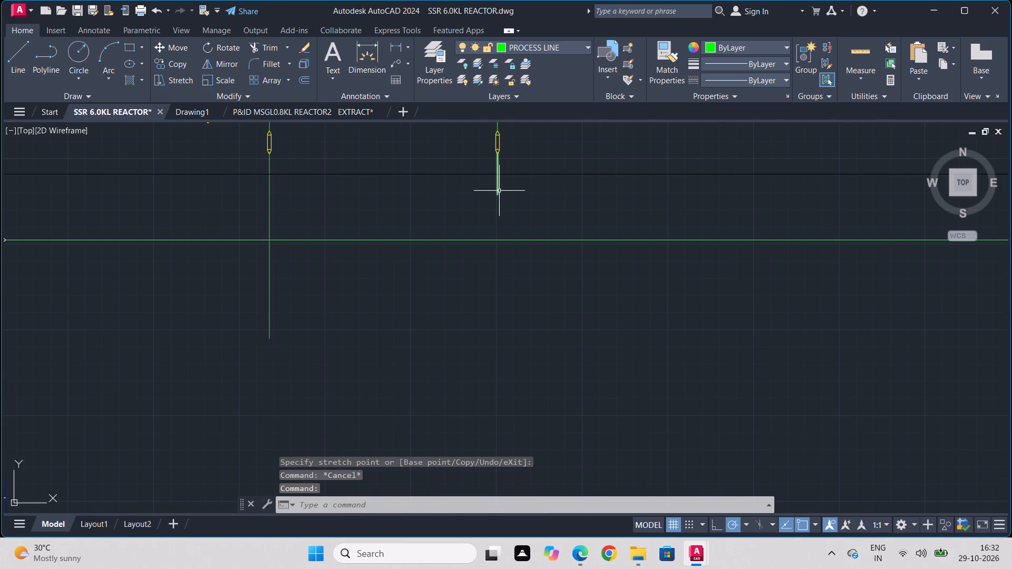
click(495, 195)
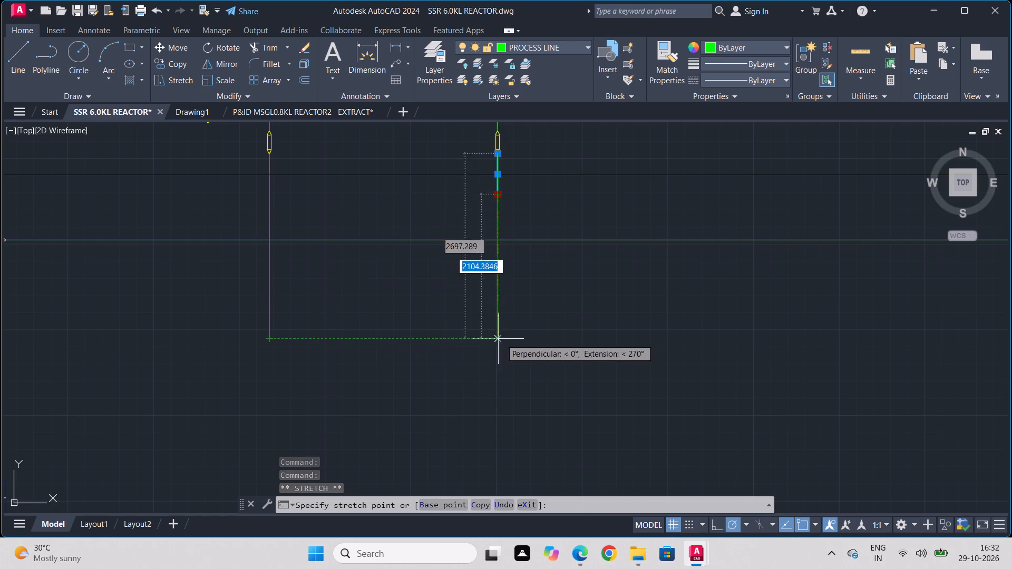
click(493, 344)
key(Escape)
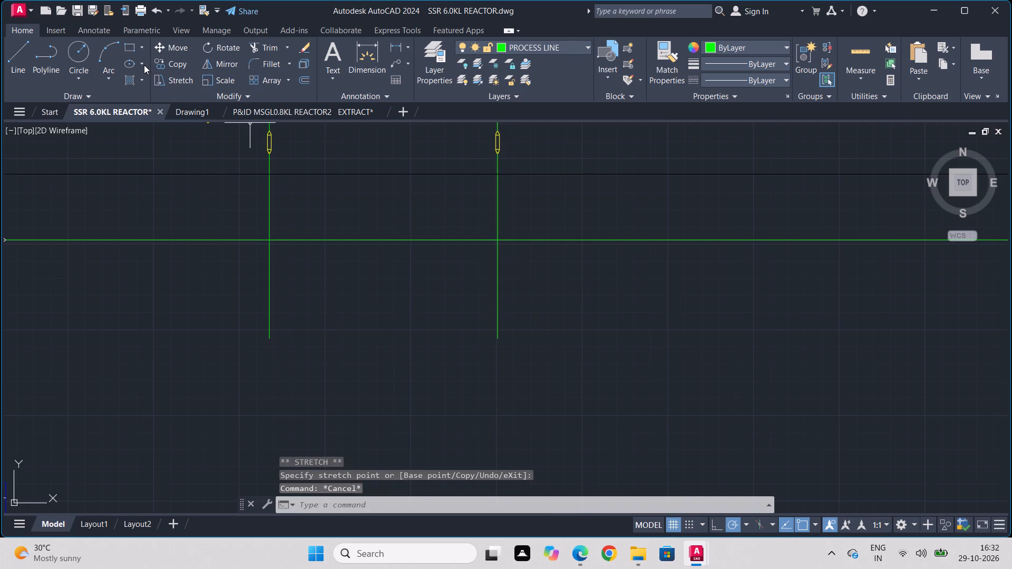
Draw a small circle where the left branch crosses the new process line, and copy it to the right branch's crossing.
click(84, 47)
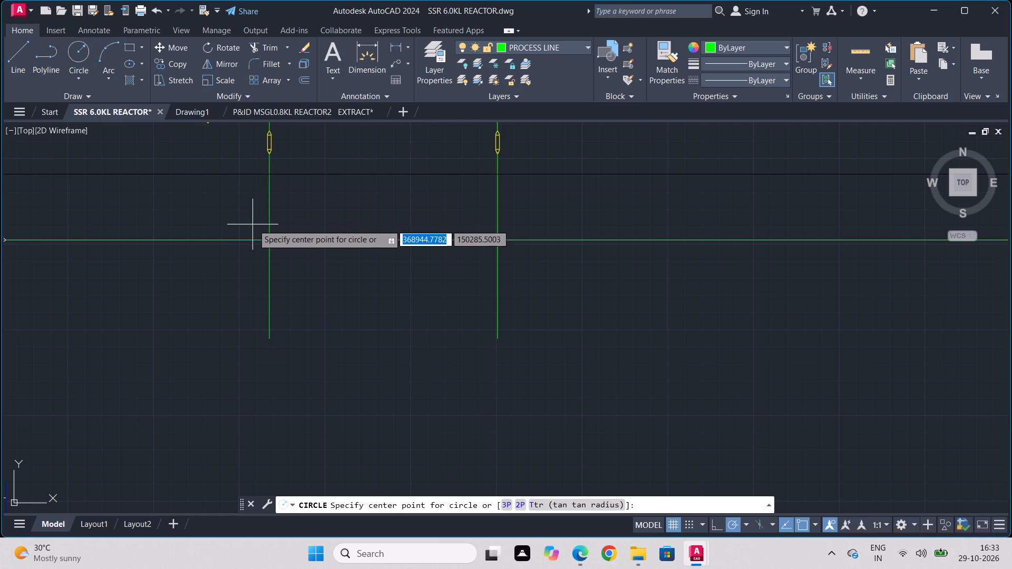
click(268, 241)
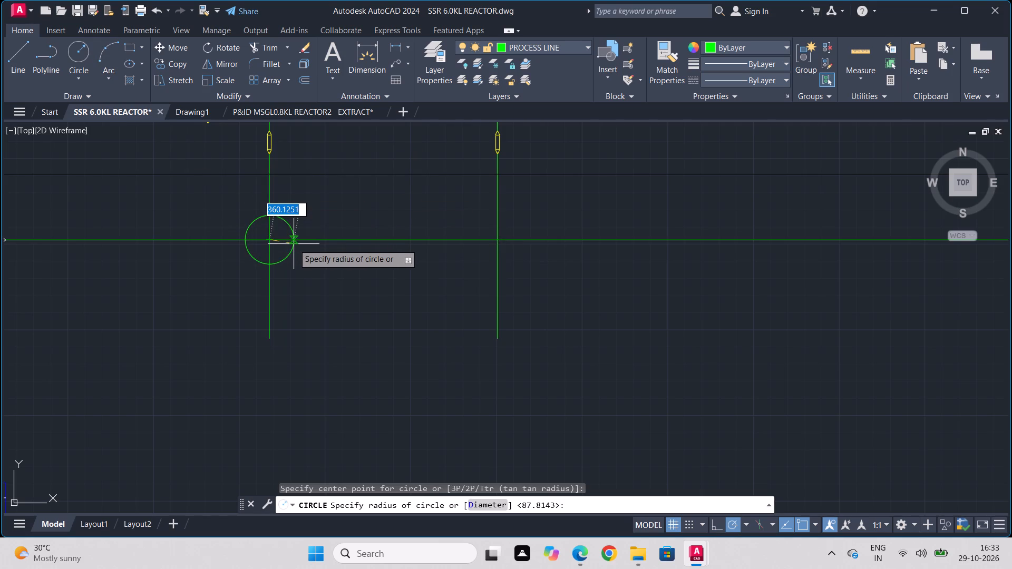
click(284, 241)
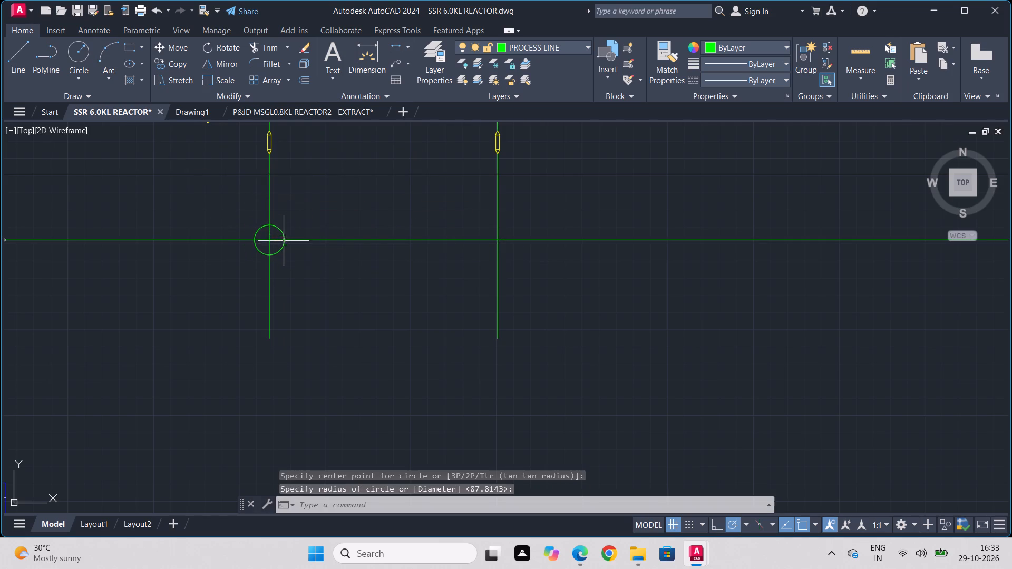
drag(282, 236, 274, 225)
click(170, 62)
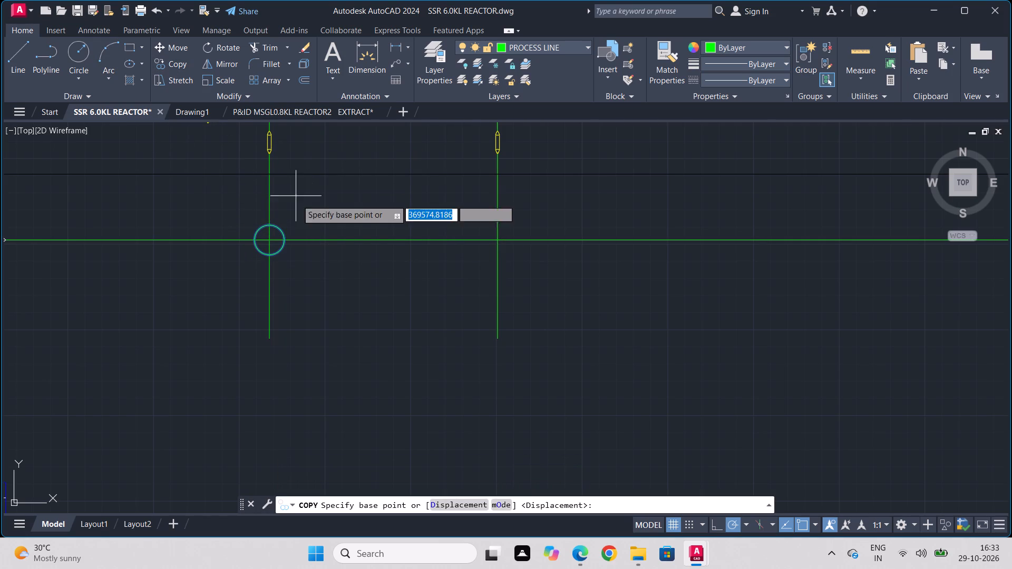
drag(269, 240, 340, 240)
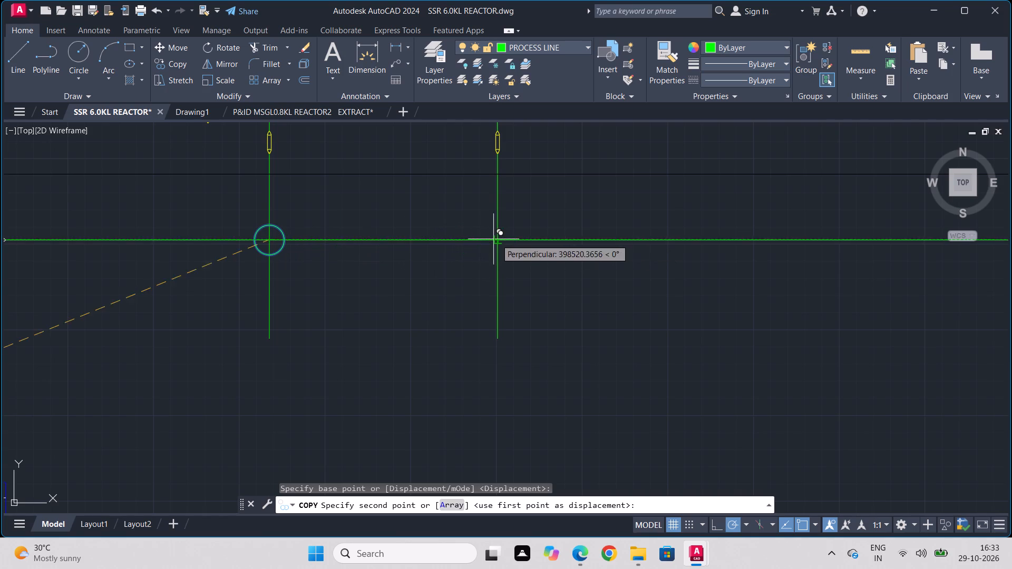
click(497, 239)
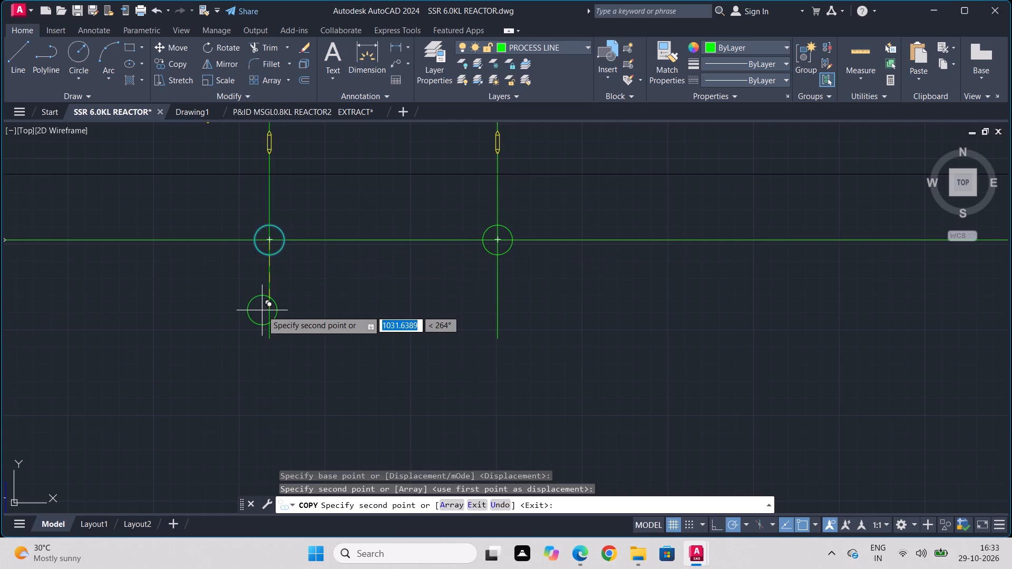
key(Escape)
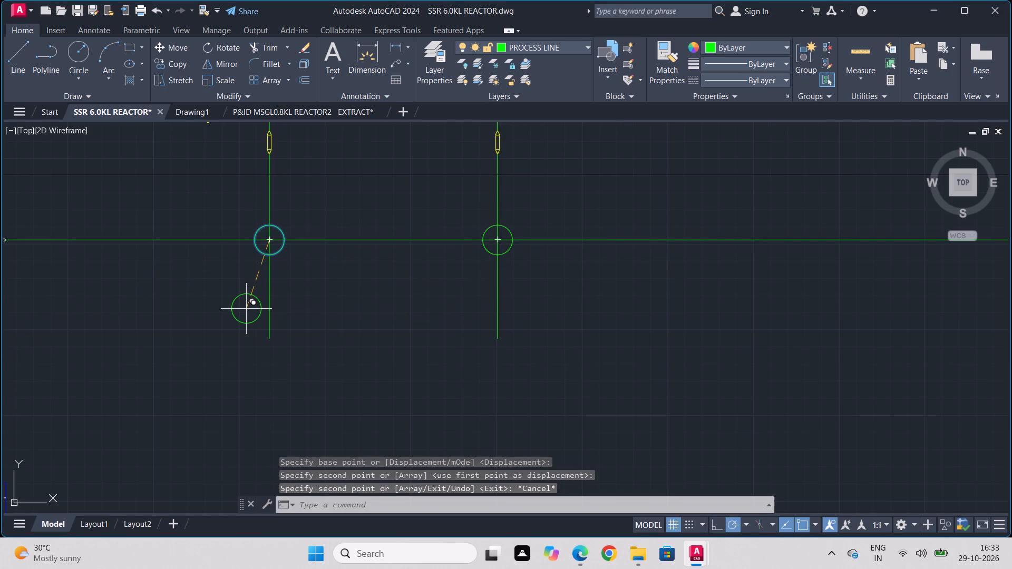
Trim the lower halves of both circles and the process line inside them, leaving semicircular line jumps over the vertical branches.
text(TR)
key(Return)
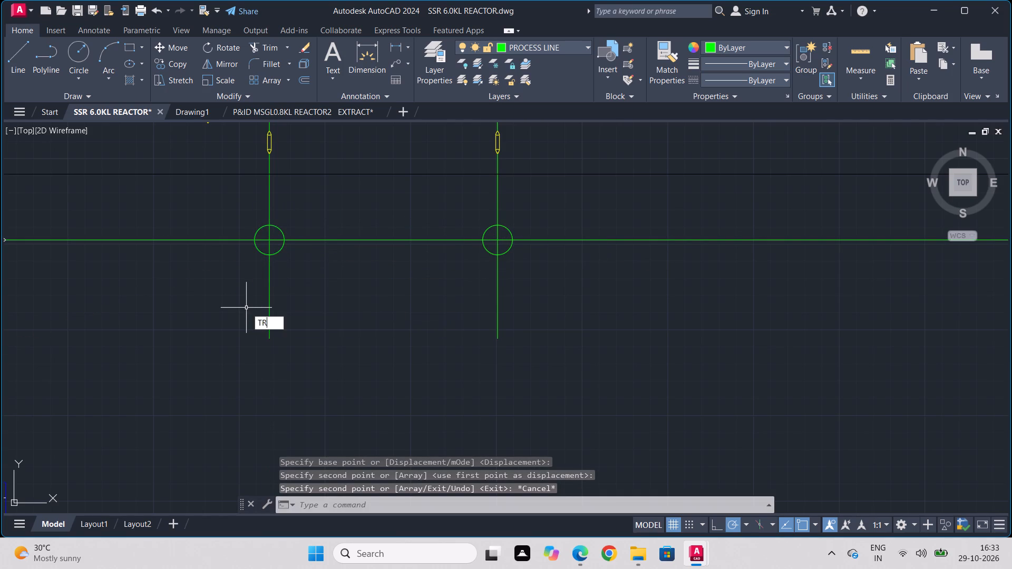
scroll(295, 263, up, 2)
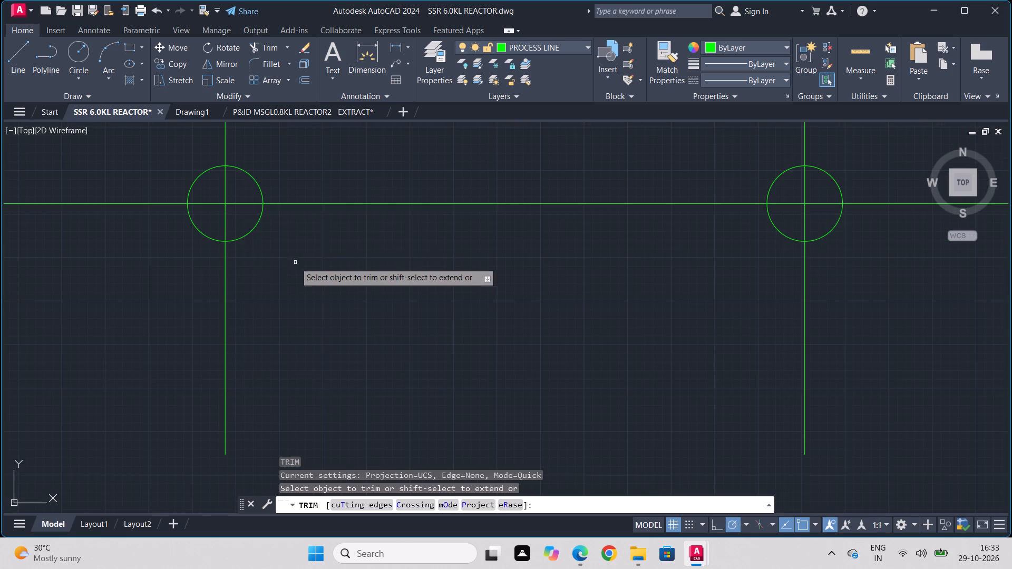
drag(211, 199, 178, 256)
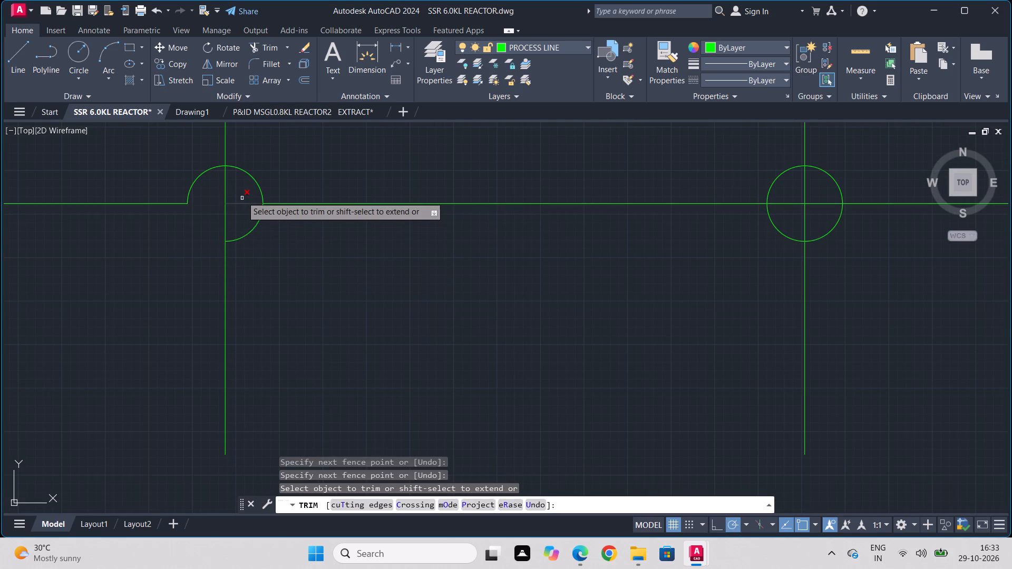
drag(242, 193, 325, 287)
drag(788, 199, 738, 273)
drag(823, 195, 855, 250)
scroll(645, 330, down, 1)
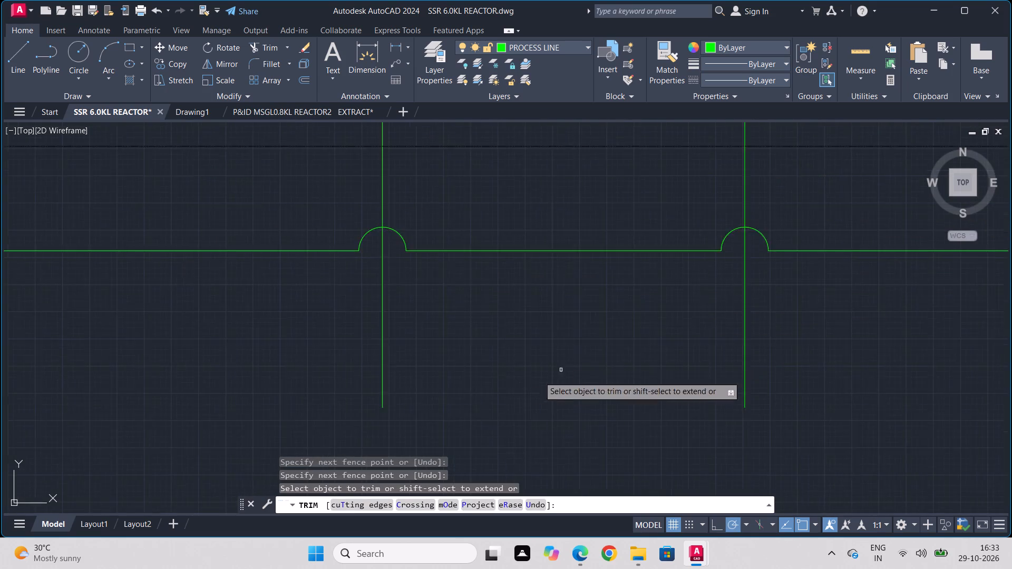
scroll(537, 377, down, 1)
middle_drag(602, 354, 697, 319)
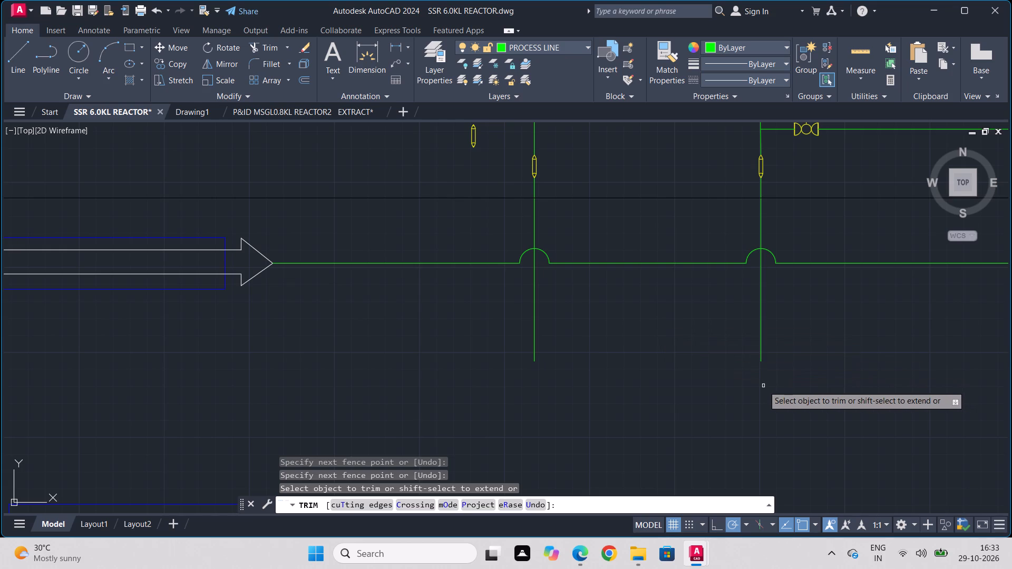
key(Escape)
Shorten the right vertical branch by pulling its lower end up about 580 units, keeping it below the horizontal process line.
click(762, 358)
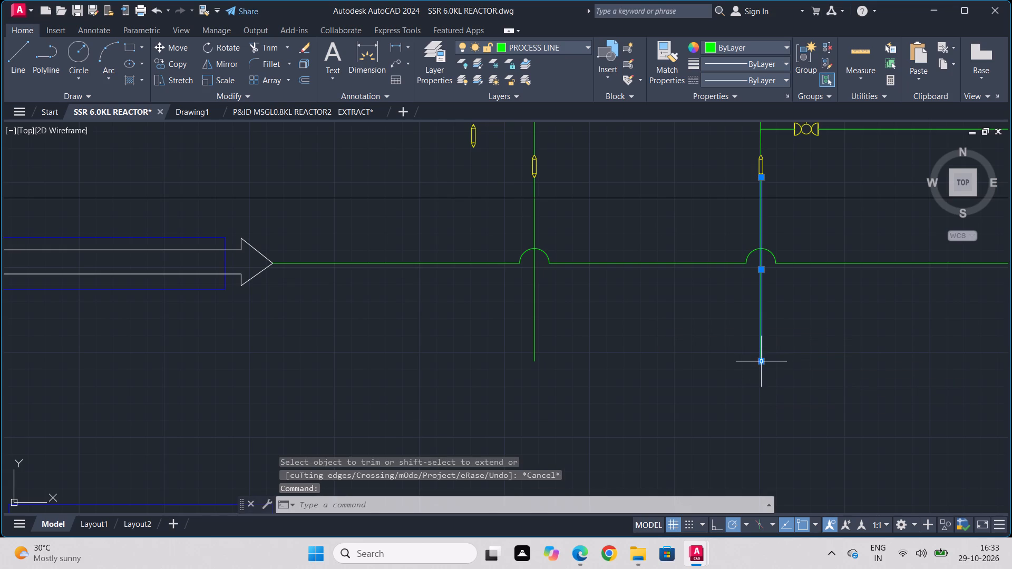
click(762, 365)
click(762, 364)
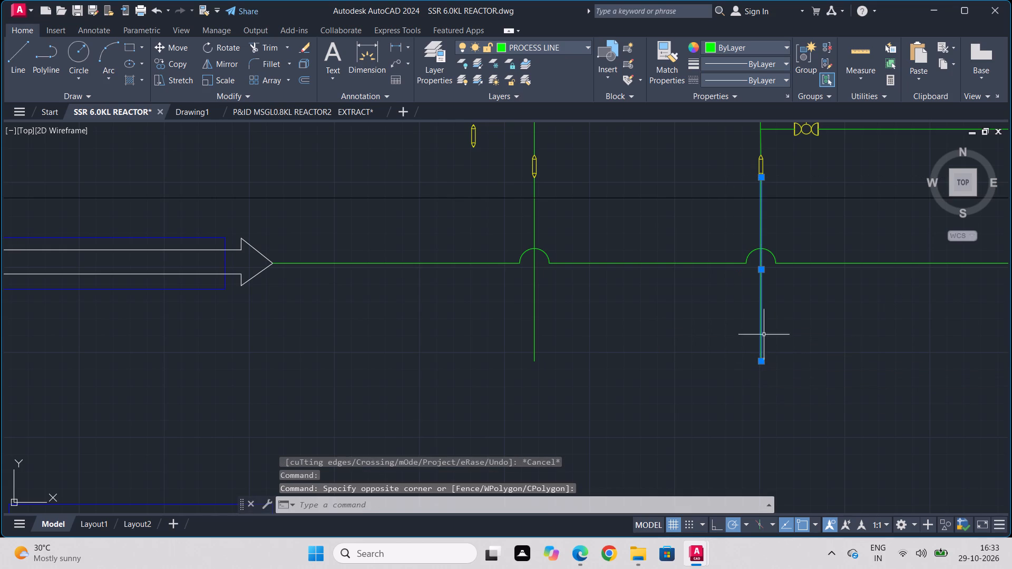
click(762, 362)
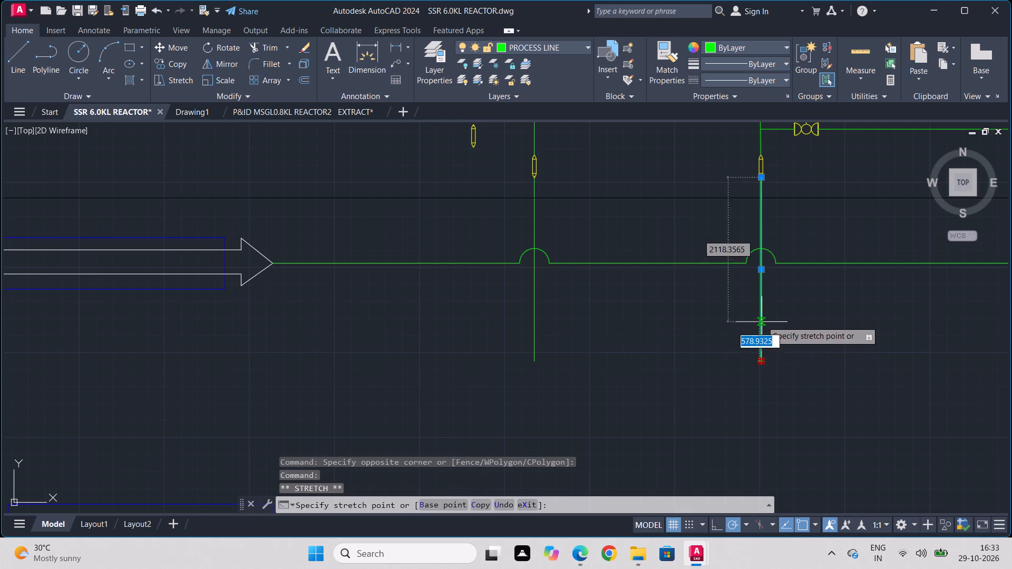
click(762, 321)
key(Escape)
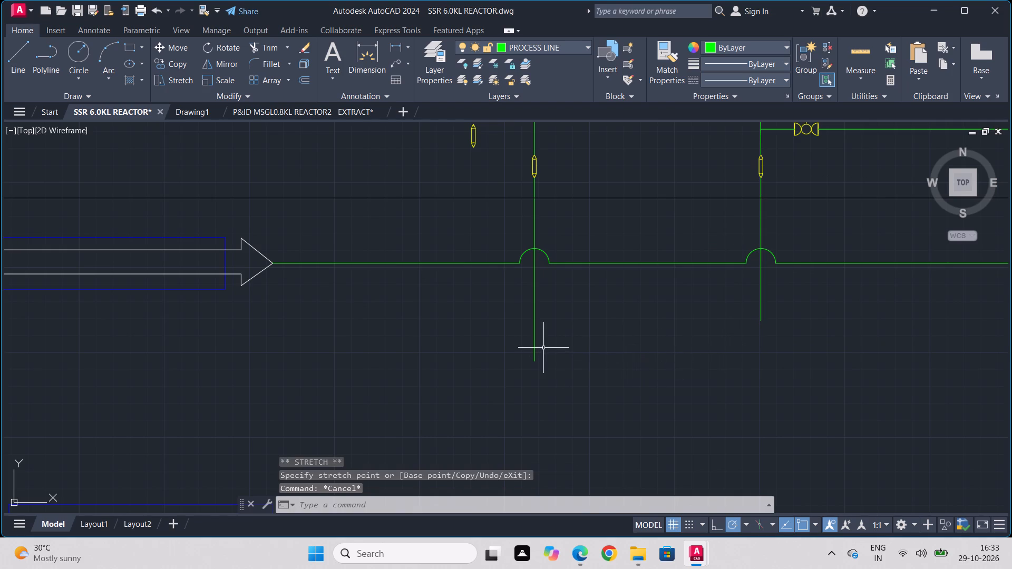
Stretch the lower end of the left vertical branch further straight down, to just above the level of the upper left-pointing arrow tag.
scroll(531, 366, down, 2)
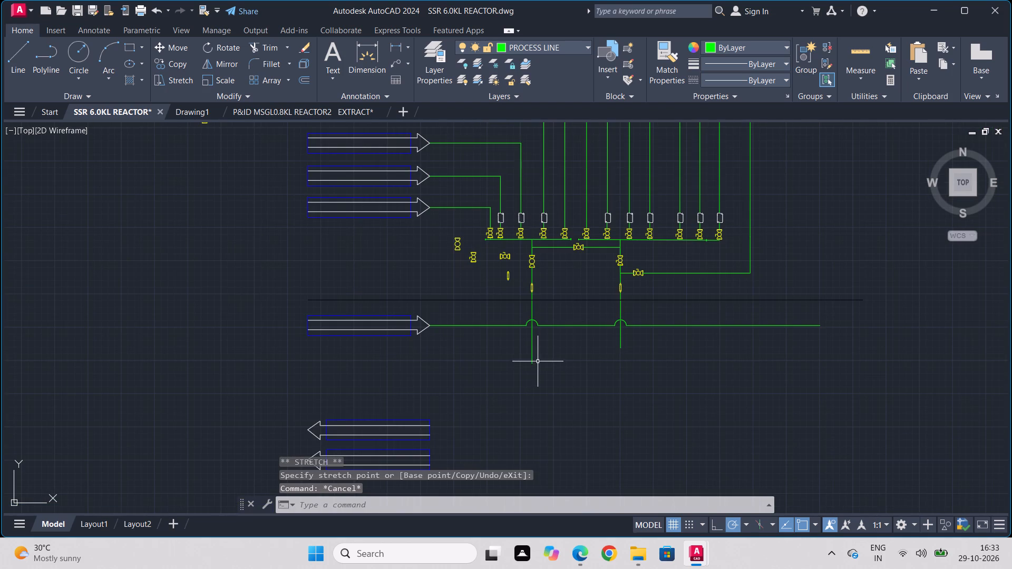
middle_drag(532, 372, 548, 325)
scroll(546, 326, up, 2)
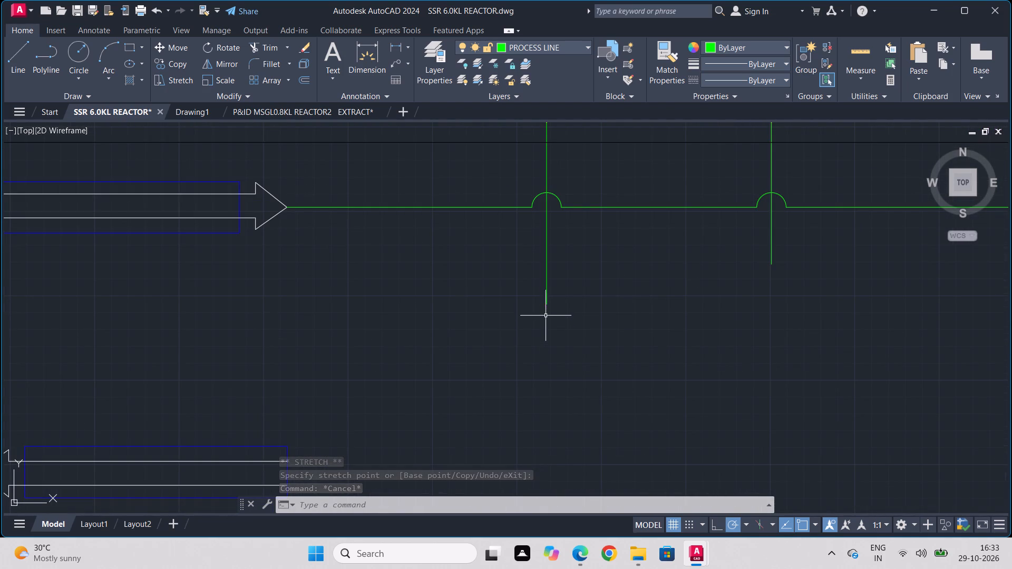
click(547, 297)
click(547, 308)
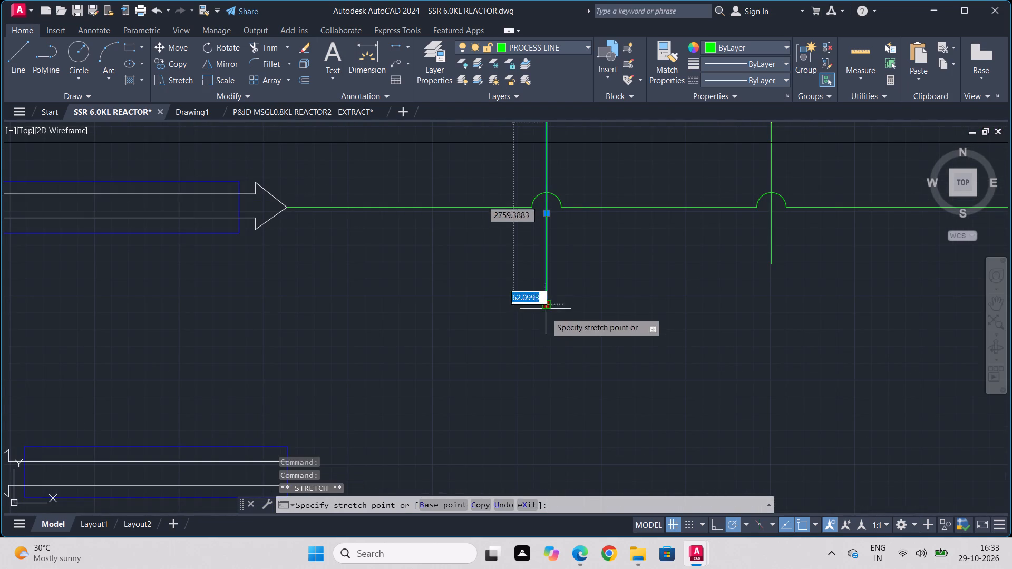
click(548, 395)
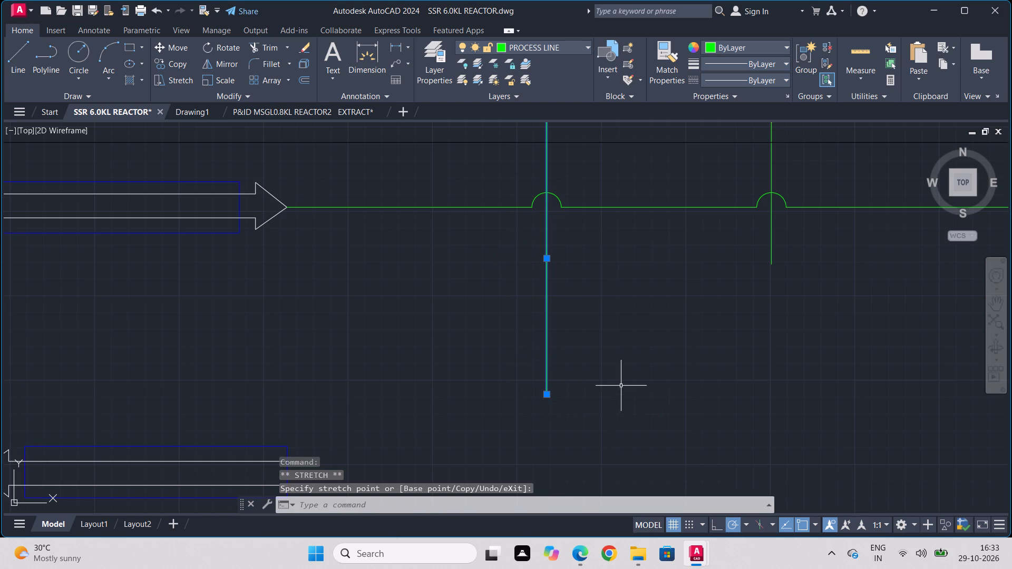
key(Escape)
Draw a horizontal process line from near the left vertical branch's lower end rightward, to just past the upper process line's end.
key(l)
key(Return)
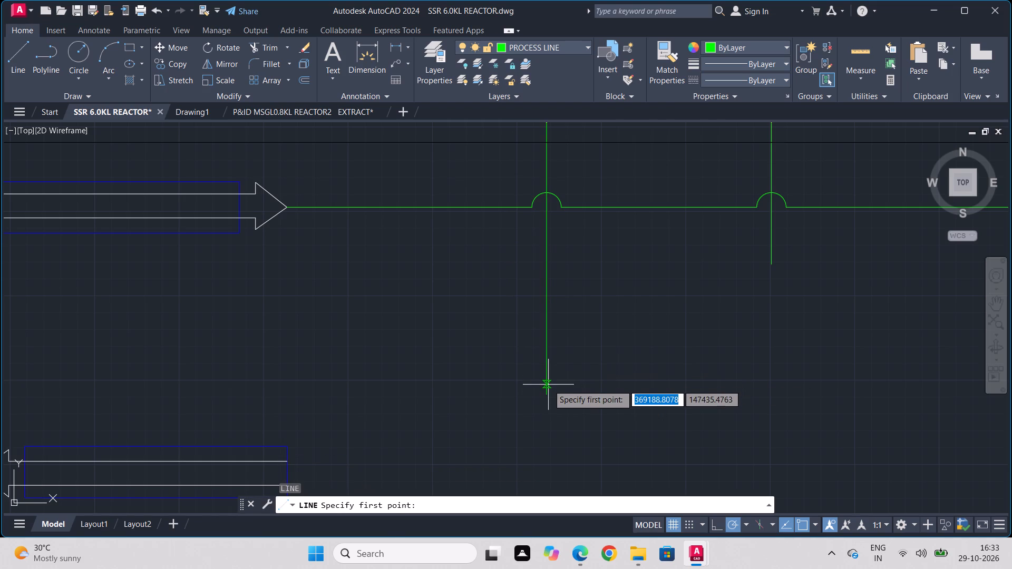
click(548, 352)
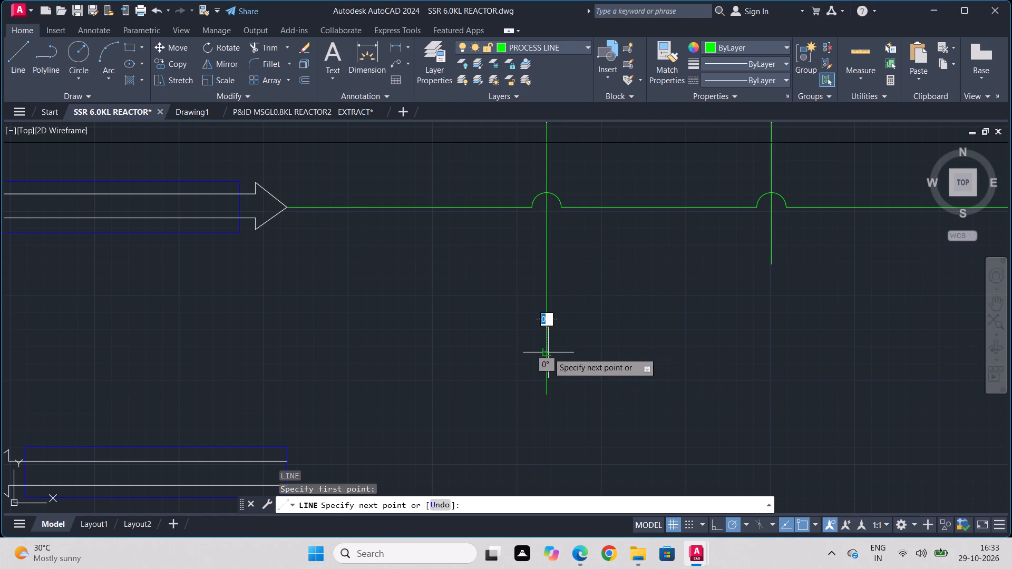
scroll(760, 359, down, 1)
middle_drag(761, 358, 348, 277)
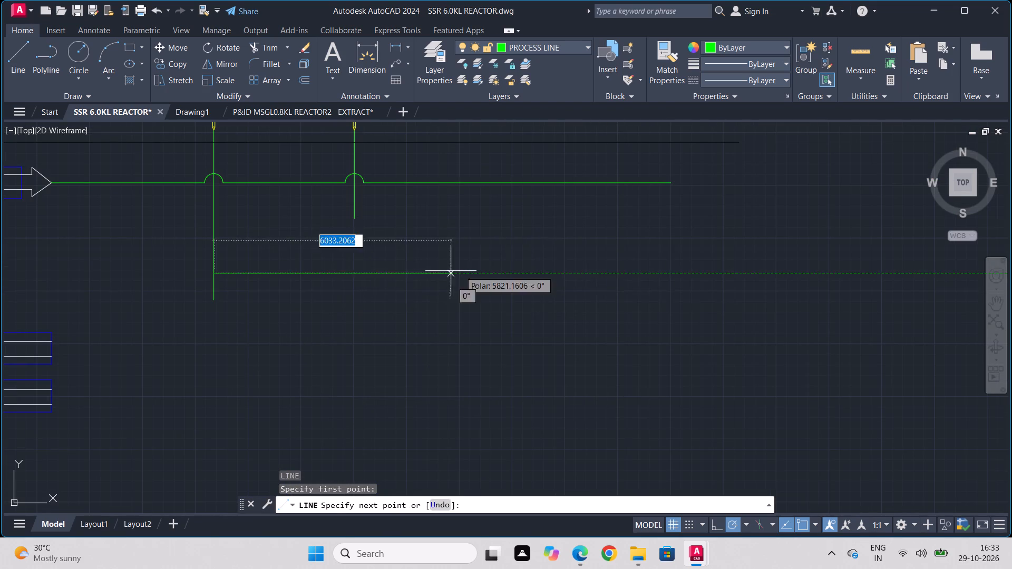
click(679, 276)
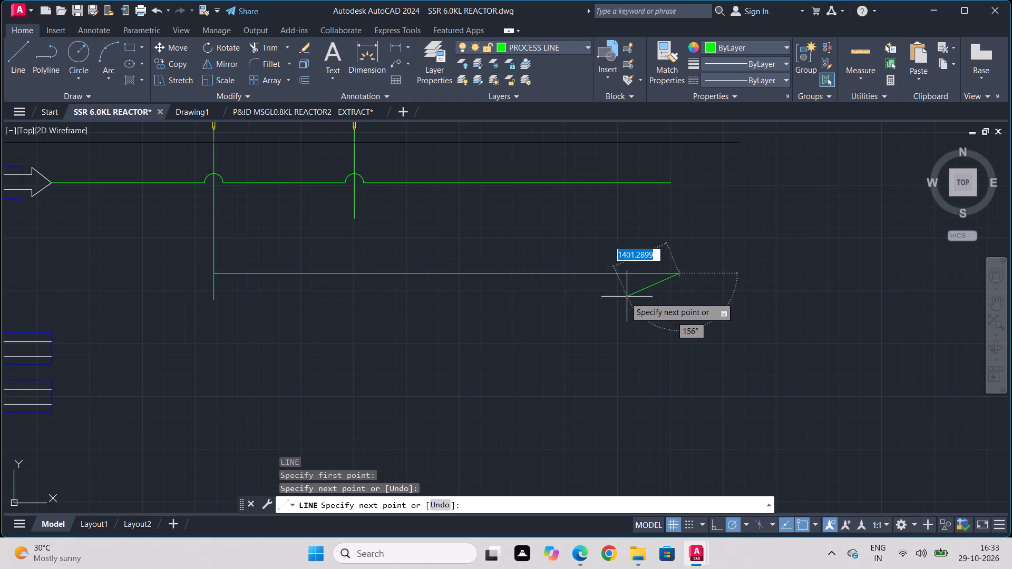
key(Escape)
Trim the tail of the left vertical branch that projects below the new horizontal line.
text(TR)
key(Return)
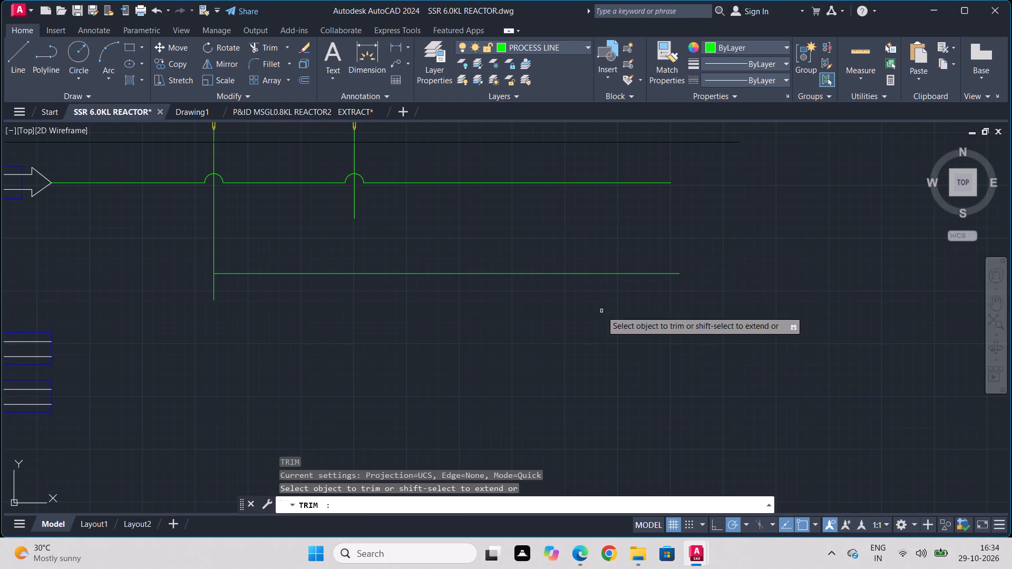
click(216, 295)
key(Escape)
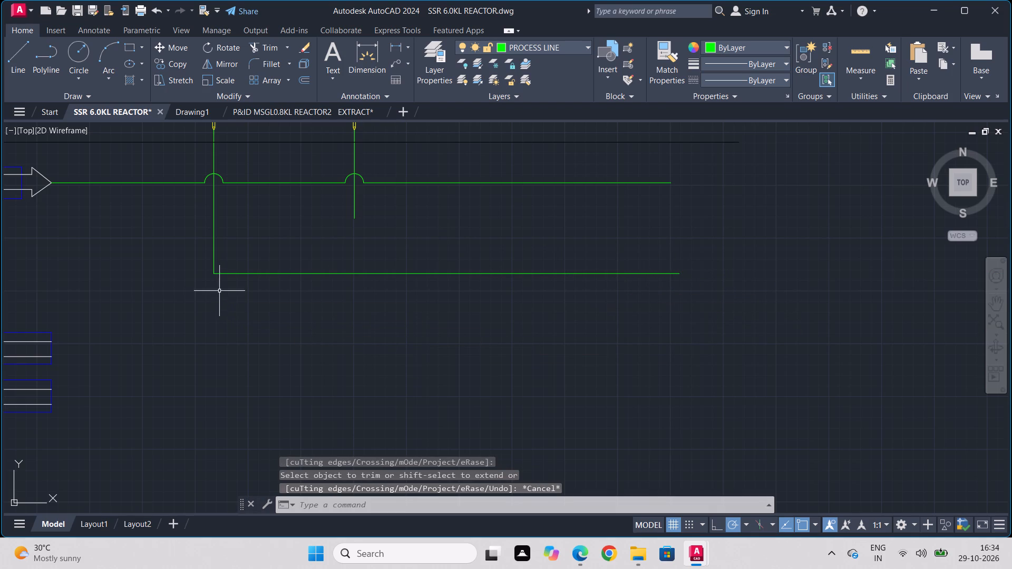
Extend the right vertical branch straight down with a line of about 629 units and join both pieces into one line.
key(l)
key(Return)
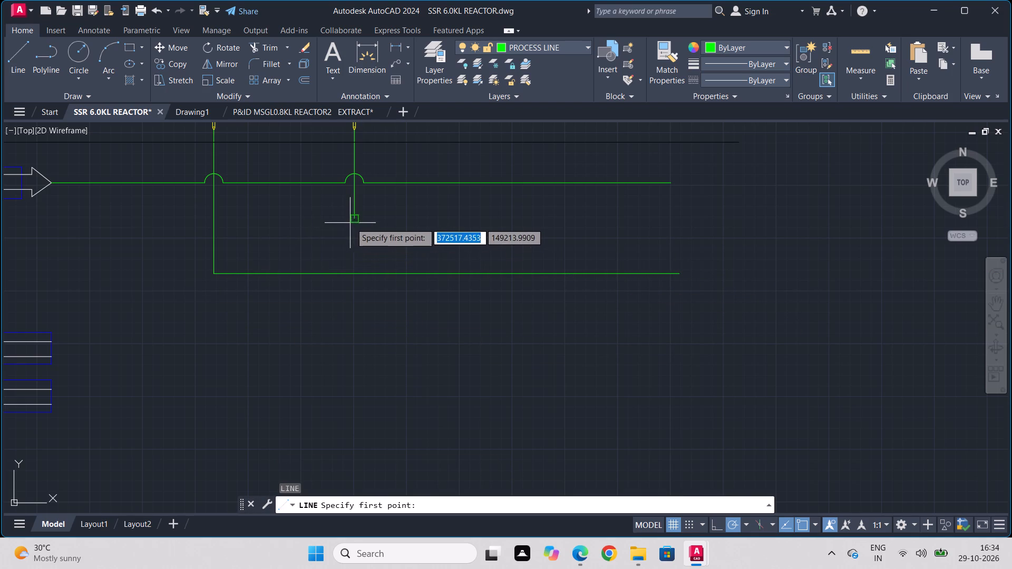
click(353, 221)
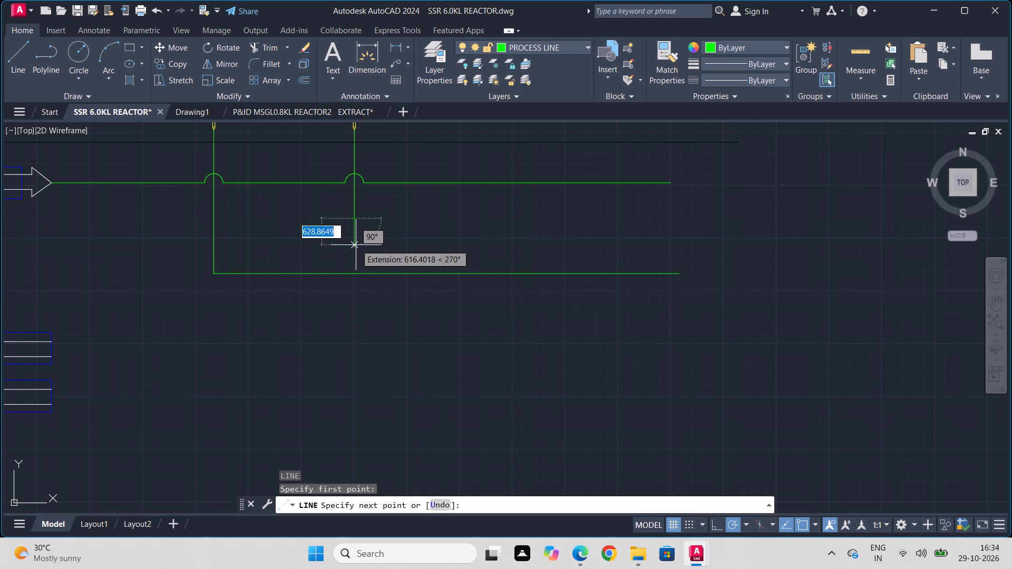
click(356, 245)
key(Escape)
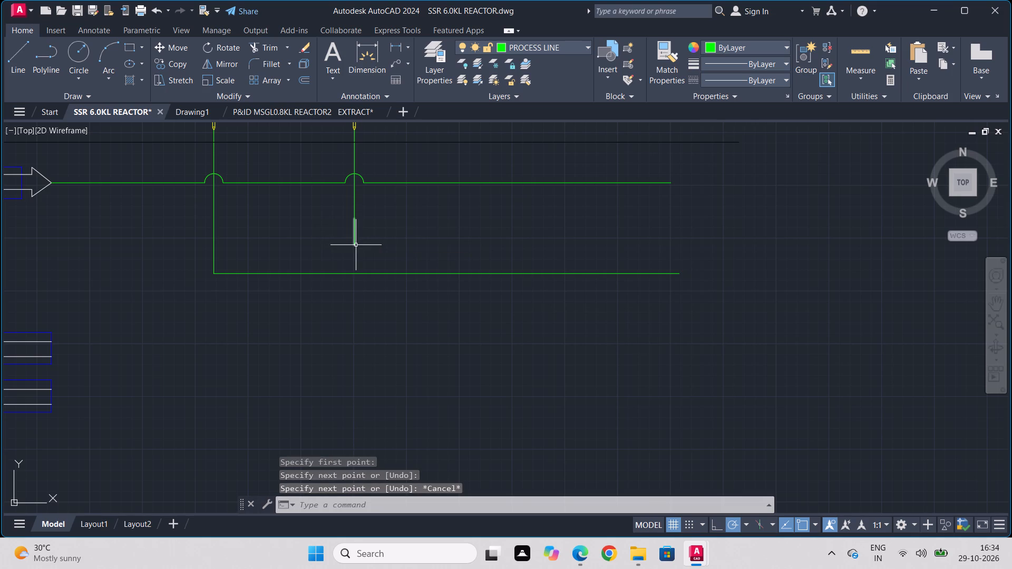
drag(392, 200, 355, 220)
click(294, 237)
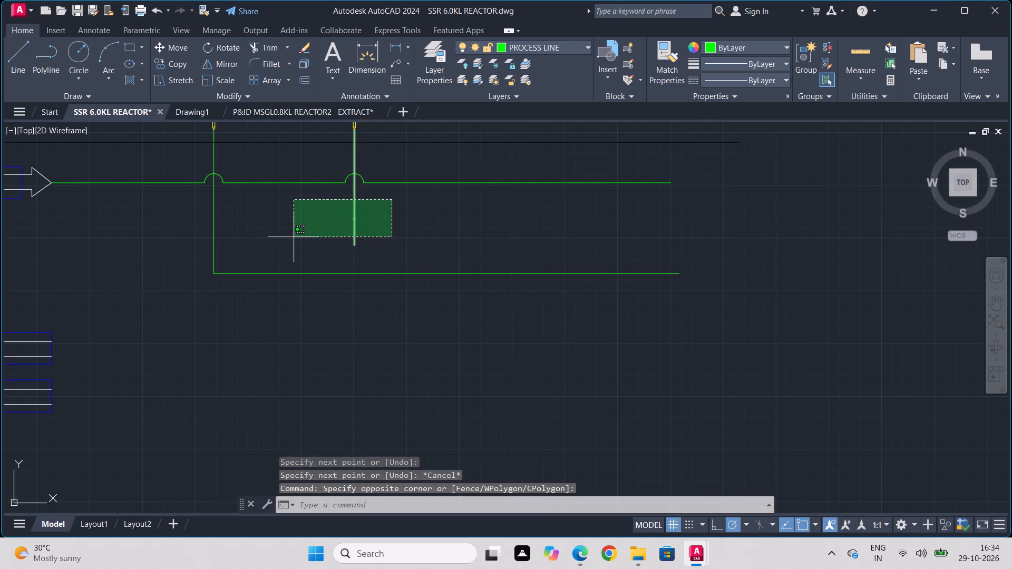
text(JO)
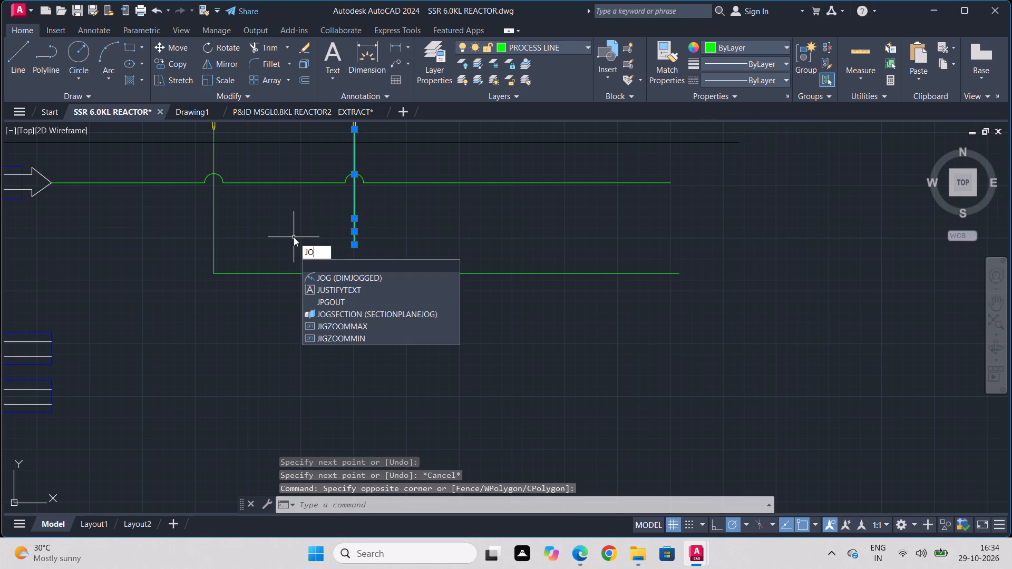
click(335, 268)
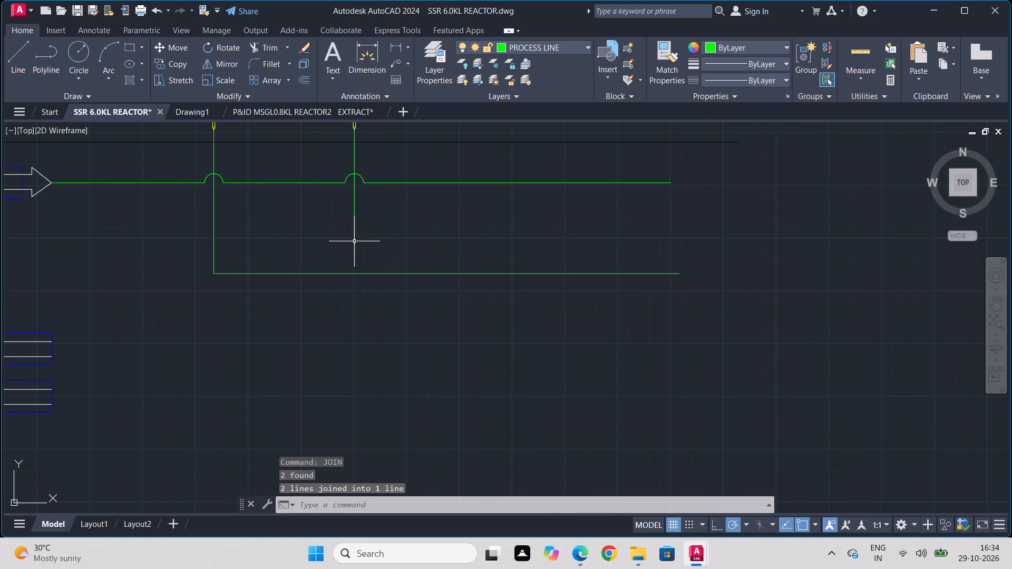
Draw a horizontal process line about 7694 units long from the right branch's lower end, ending level with the lower horizontal line's end.
scroll(352, 244, up, 3)
key(l)
key(Return)
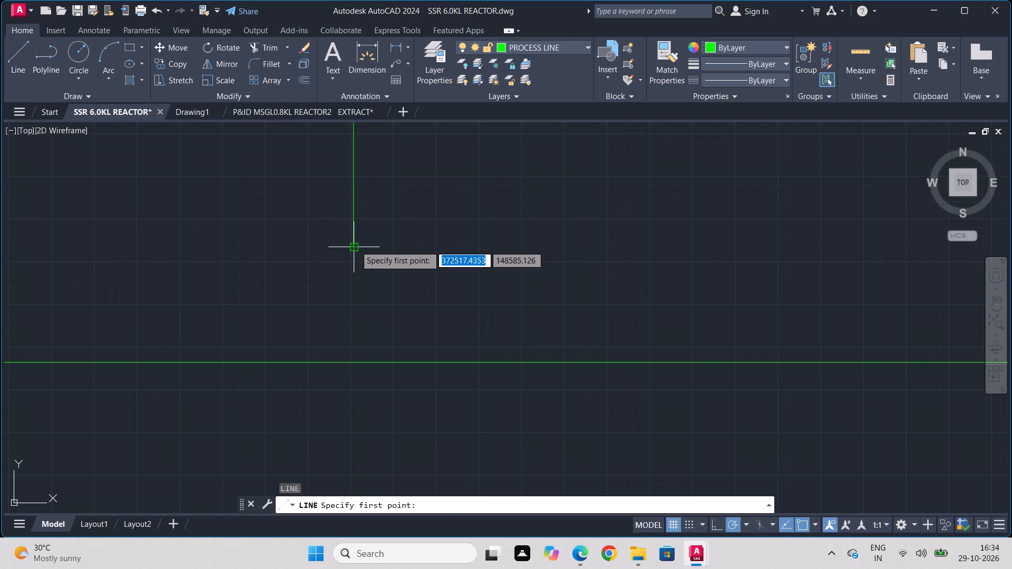
drag(355, 246, 337, 207)
scroll(646, 241, down, 1)
middle_drag(646, 241, 273, 244)
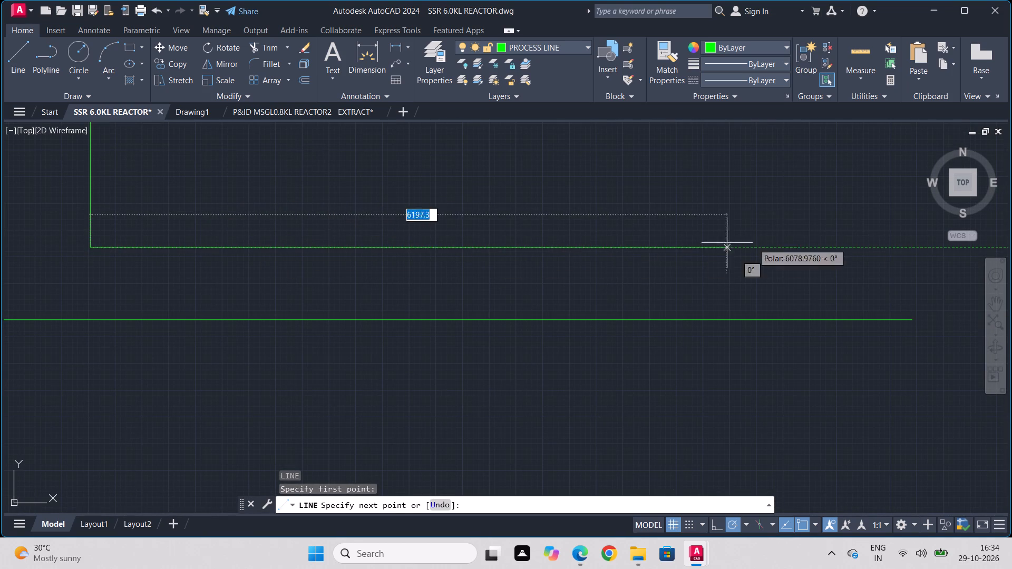
click(913, 250)
key(Escape)
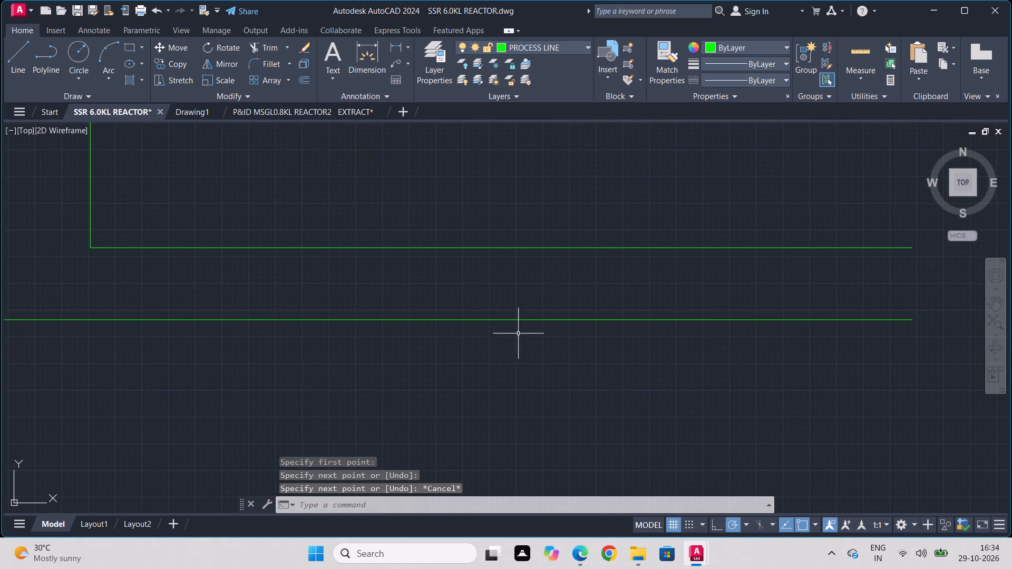
Draw a short vertical line about 54 units long upward from the top flange midpoint of the spare vertical valve with handle.
middle_drag(526, 334, 644, 198)
scroll(644, 198, down, 1)
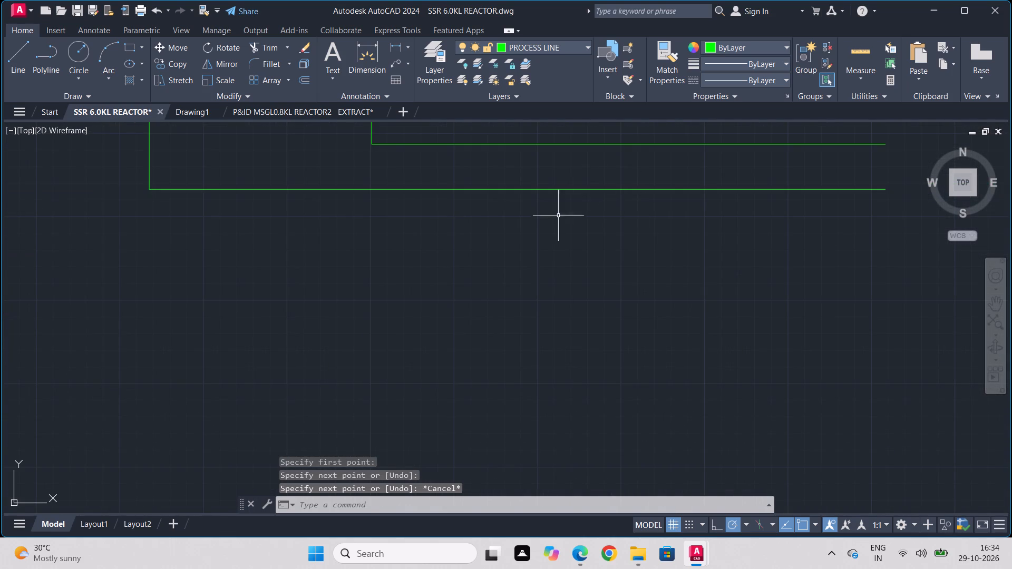
middle_drag(557, 219, 607, 388)
scroll(397, 221, down, 1)
middle_drag(397, 221, 436, 310)
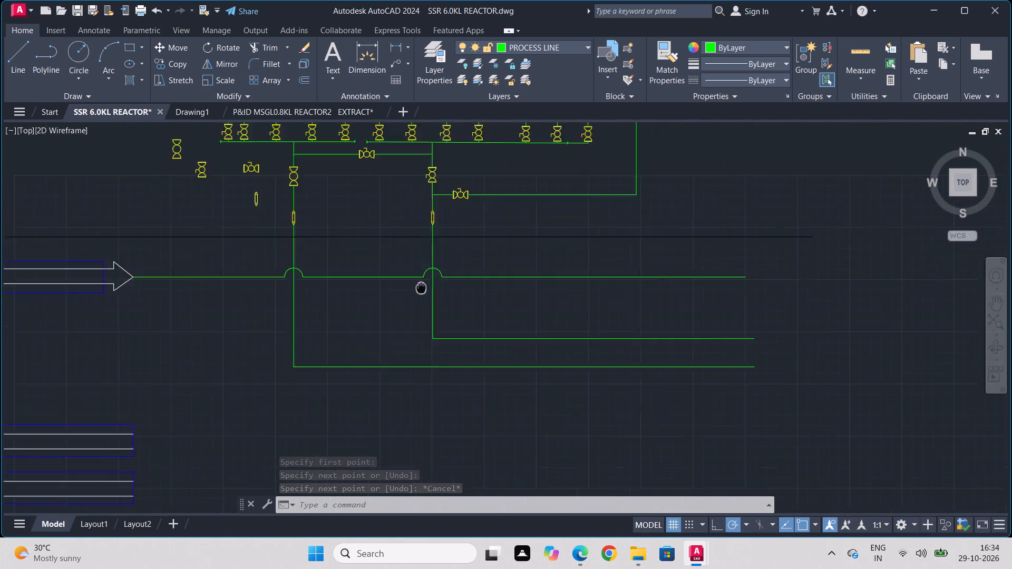
middle_drag(436, 310, 498, 388)
scroll(393, 287, up, 2)
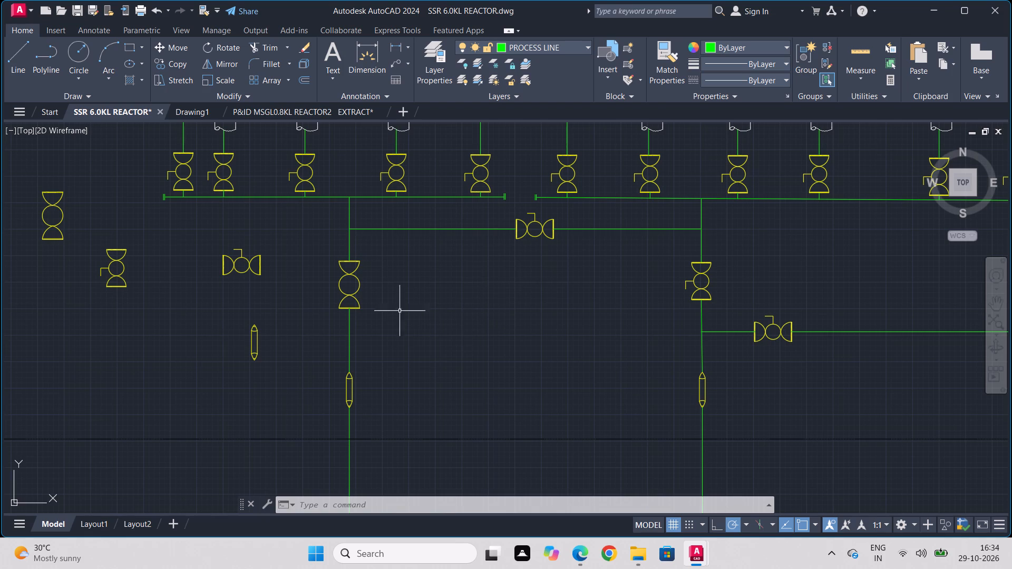
click(25, 58)
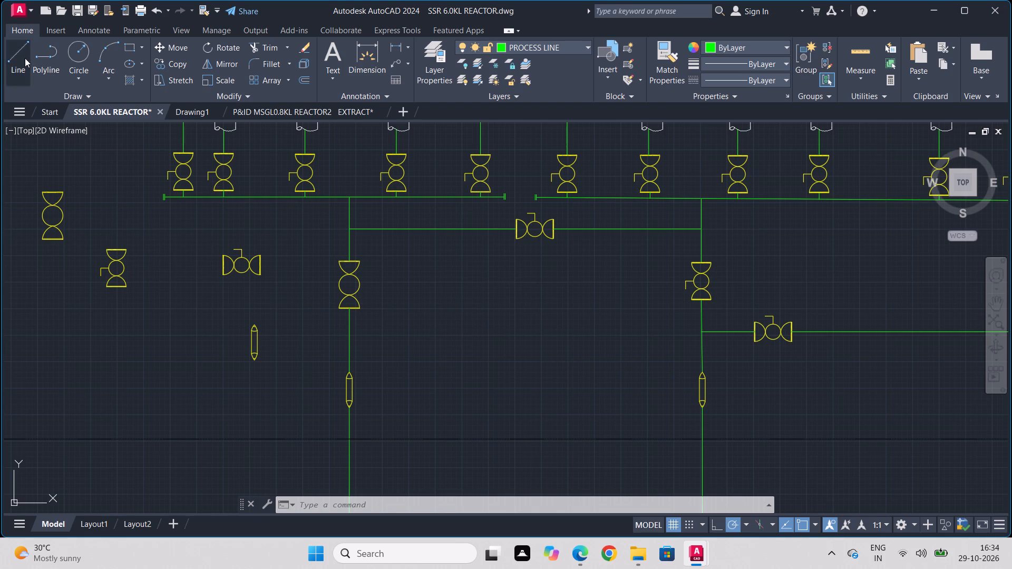
scroll(113, 241, up, 3)
click(122, 274)
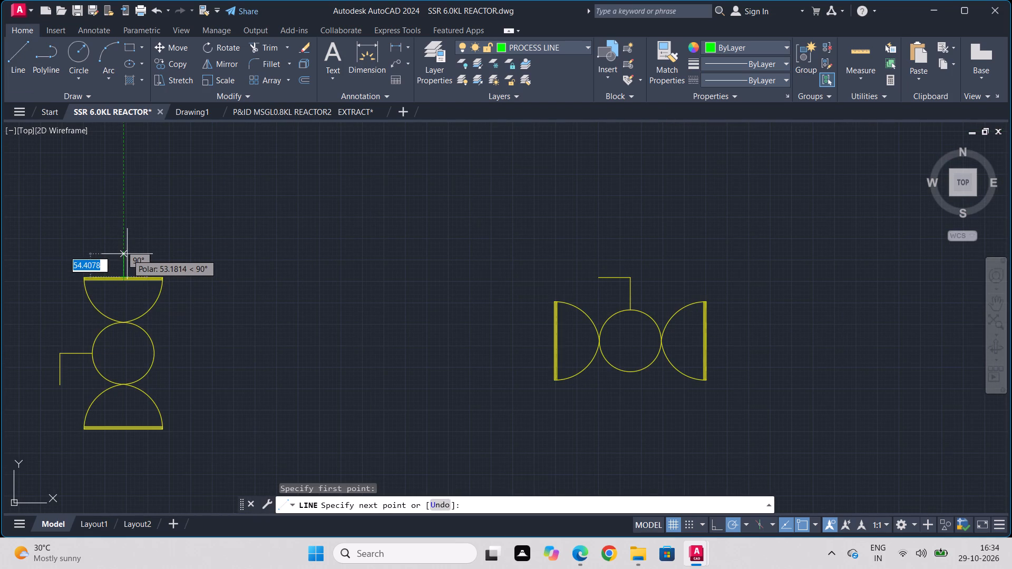
click(127, 254)
key(Escape)
Copy the spare vertical valve together with its stub line to the free space between it and the spare horizontal valve.
click(233, 212)
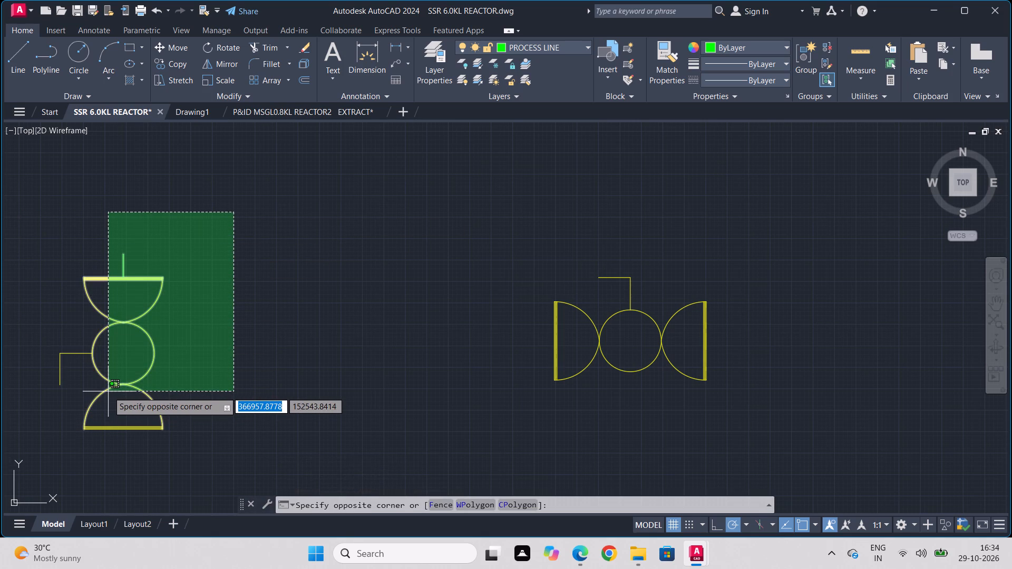
click(19, 436)
middle_drag(256, 353, 346, 315)
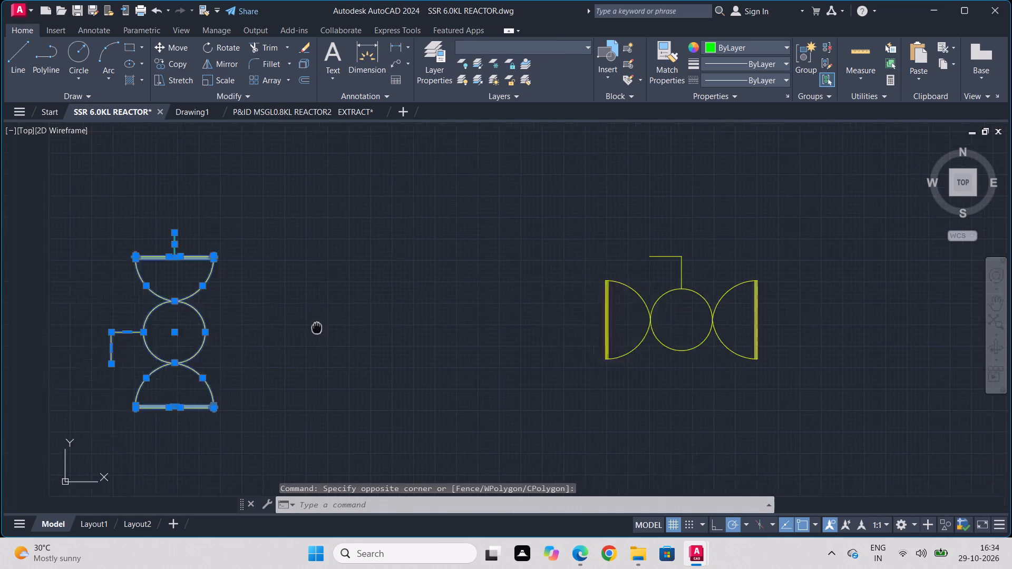
middle_drag(346, 315, 454, 251)
click(175, 64)
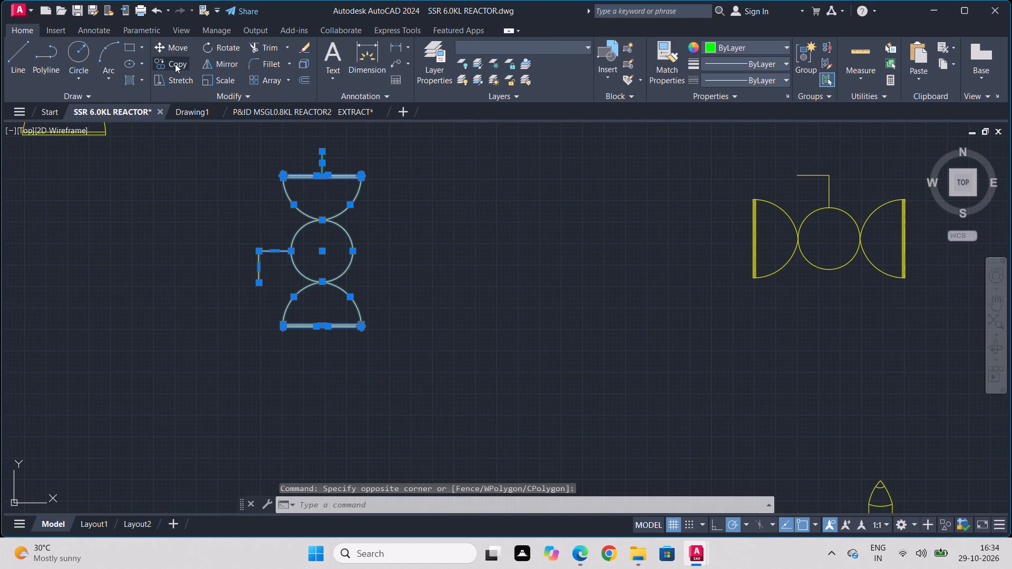
drag(317, 250, 327, 253)
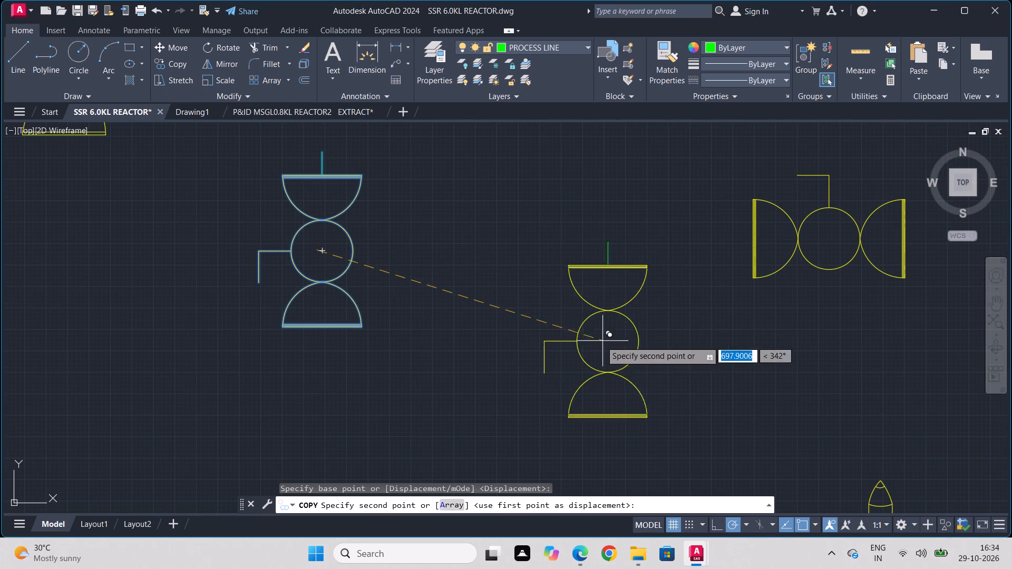
click(582, 336)
key(Escape)
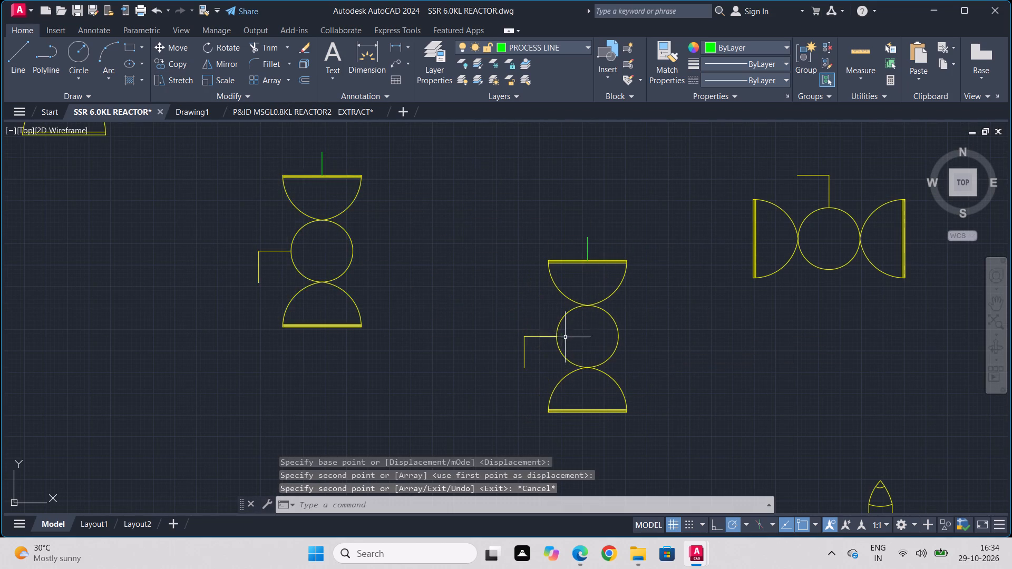
Scale the copied valve and stub down by a factor of about 0.42 from the midpoint of its bottom flange.
drag(686, 202, 679, 208)
click(490, 428)
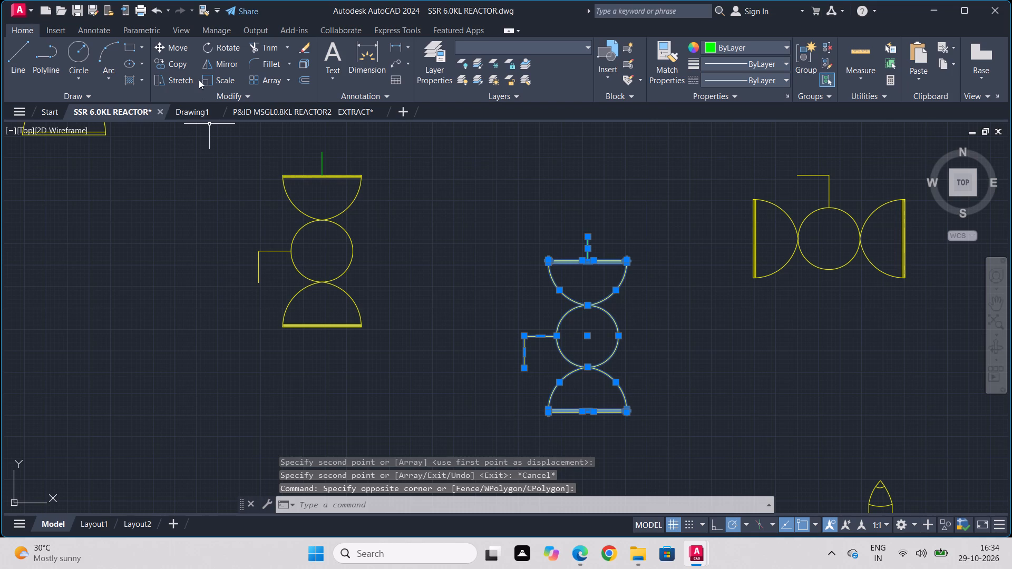
click(205, 80)
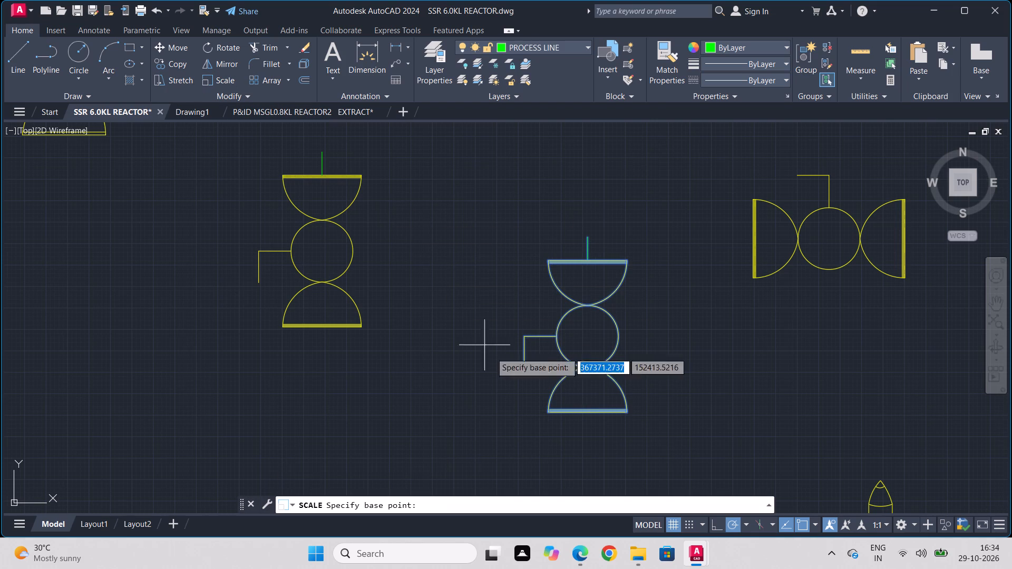
click(590, 408)
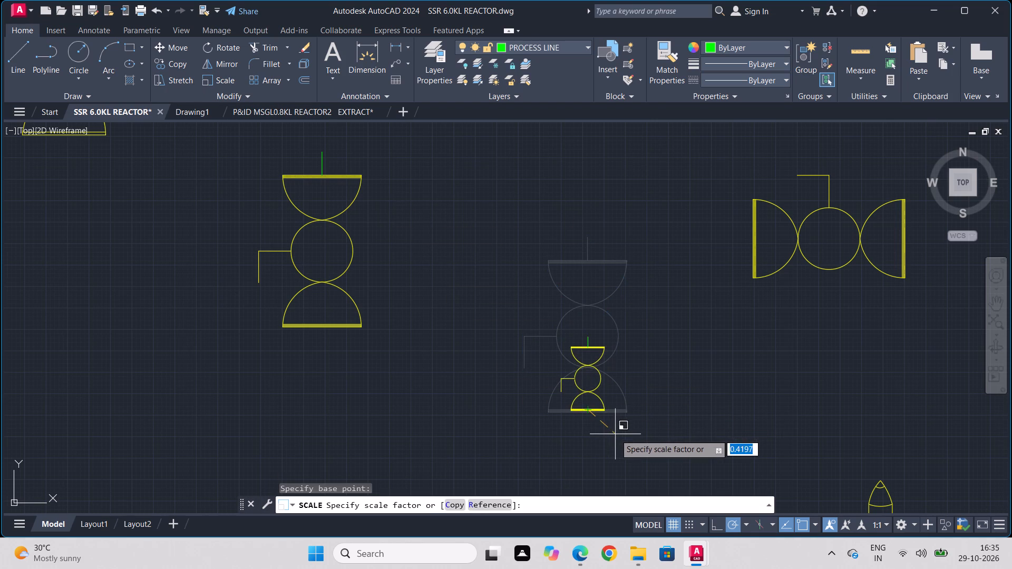
click(615, 434)
Copy the small scaled valve with its stub so the stub's top end sits on the right branch's lower horizontal line.
drag(628, 307, 622, 319)
drag(568, 434, 564, 421)
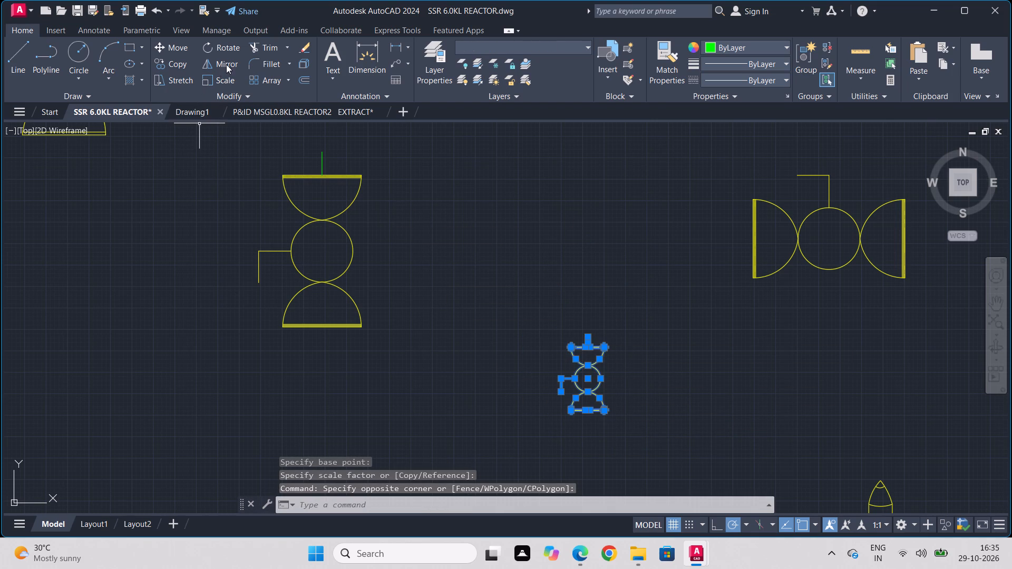
click(163, 65)
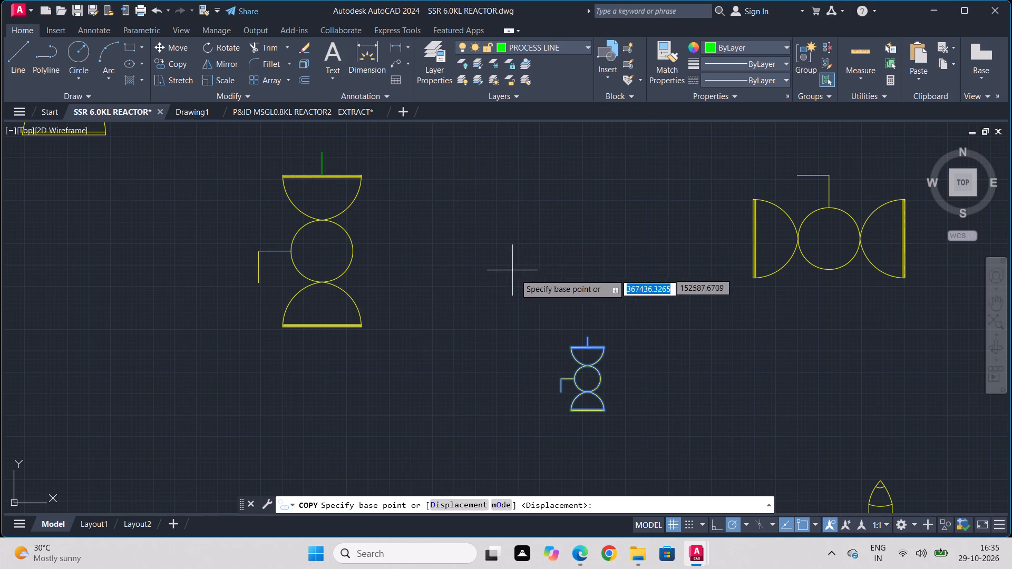
click(587, 337)
scroll(848, 385, down, 1)
middle_drag(848, 385, 425, 291)
scroll(408, 291, down, 2)
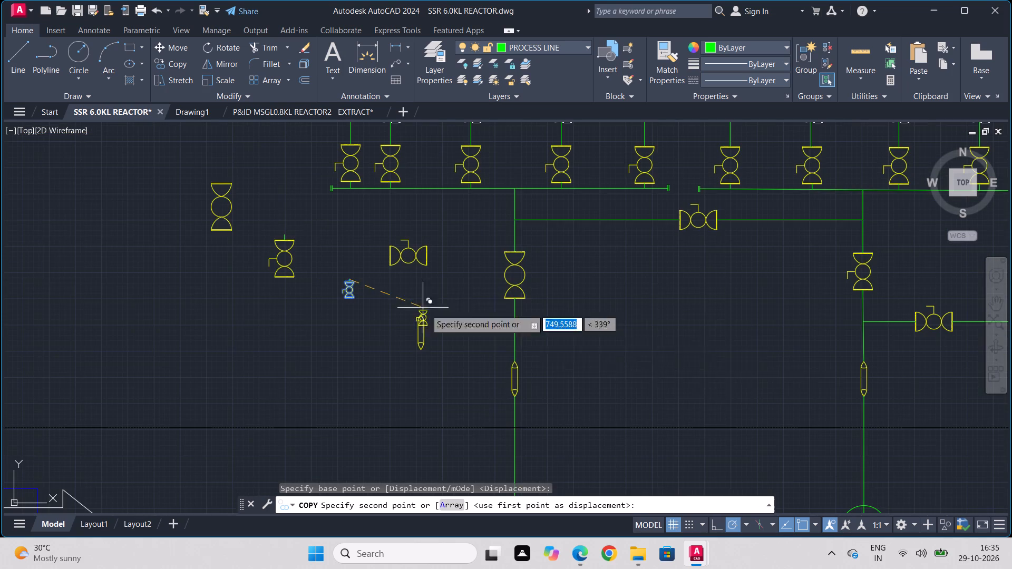
middle_drag(585, 288, 529, 195)
middle_drag(576, 416, 519, 173)
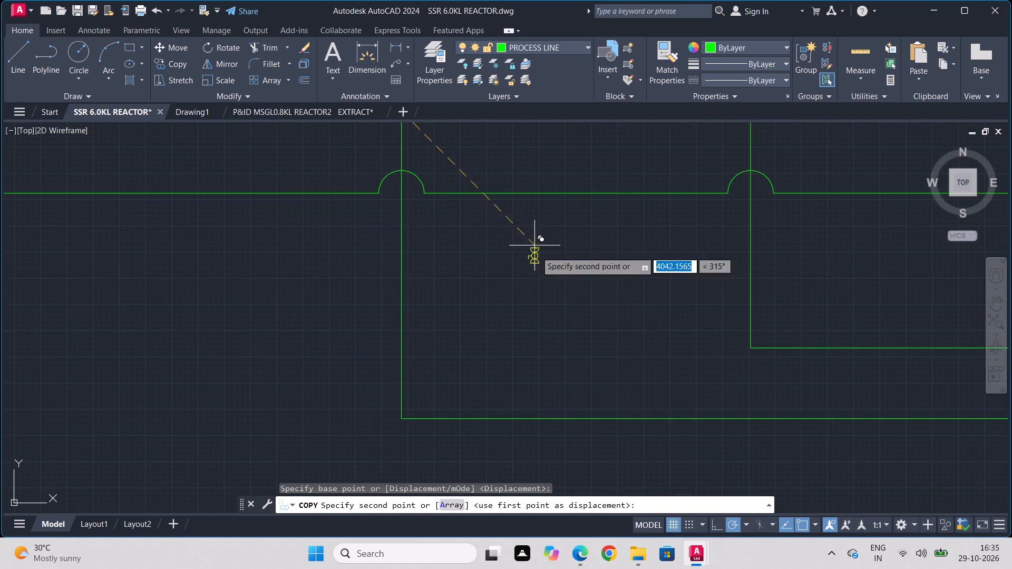
middle_drag(714, 388, 239, 367)
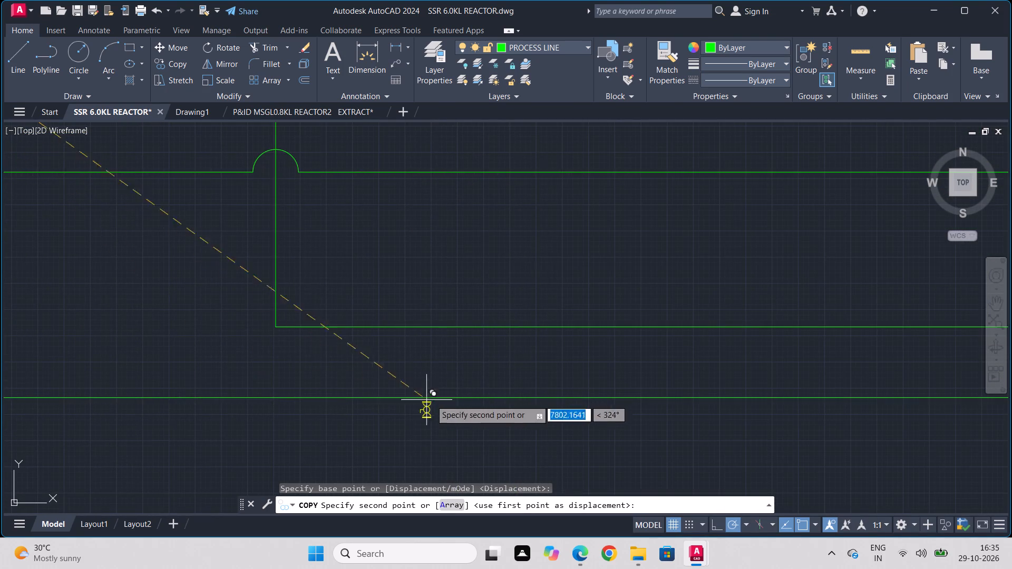
scroll(413, 371, up, 2)
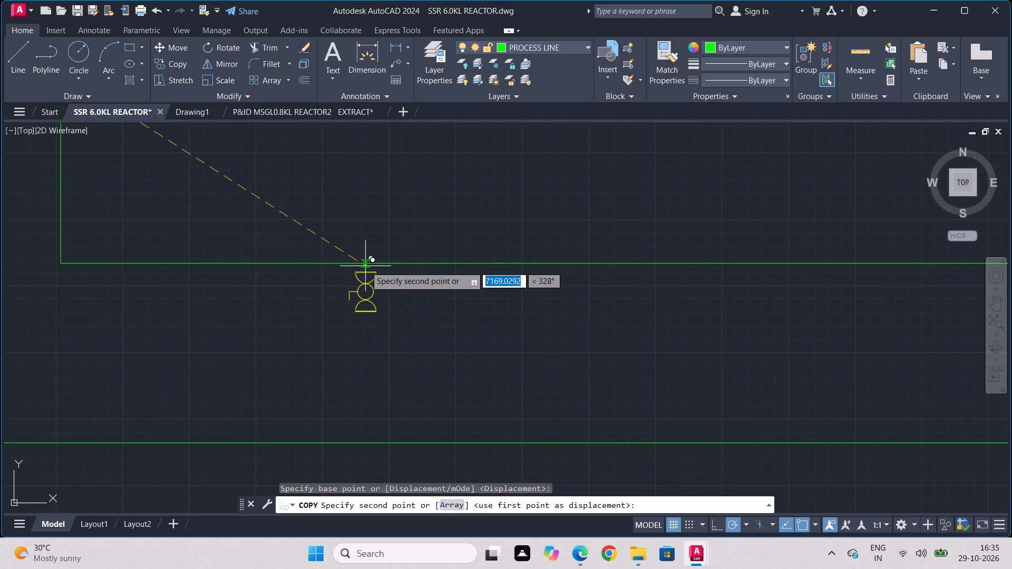
scroll(365, 263, up, 4)
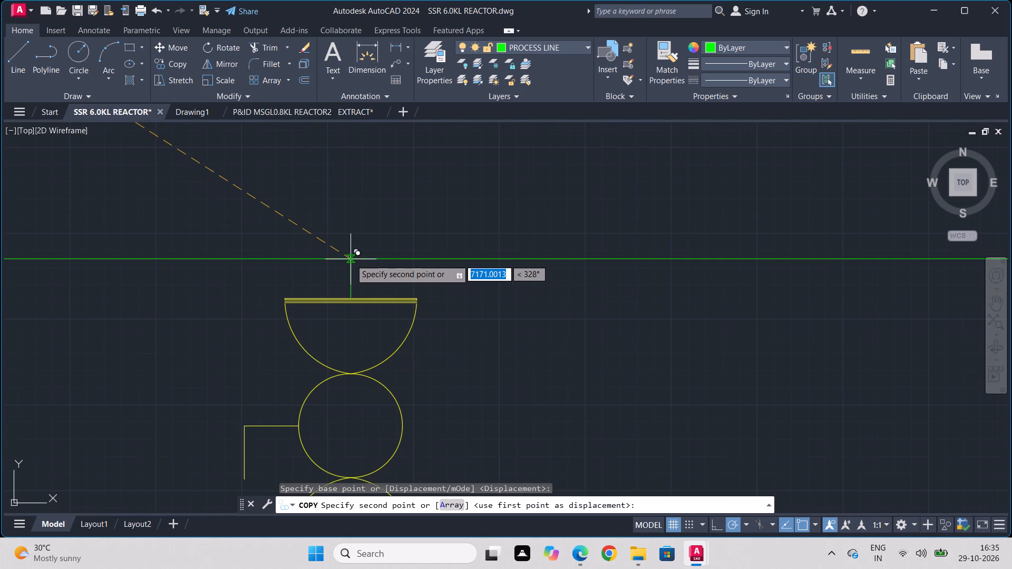
click(351, 259)
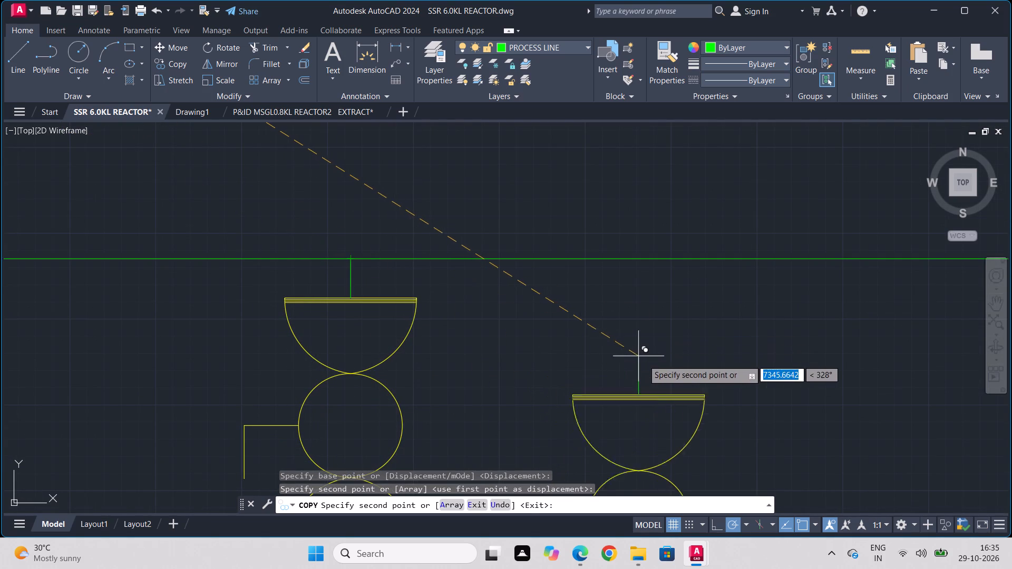
Place another copy of the small valve and stub hanging from the lowest horizontal line, farther along than the first copy.
middle_drag(648, 363, 536, 170)
scroll(541, 179, down, 2)
scroll(714, 378, down, 1)
middle_drag(714, 378, 557, 174)
click(621, 302)
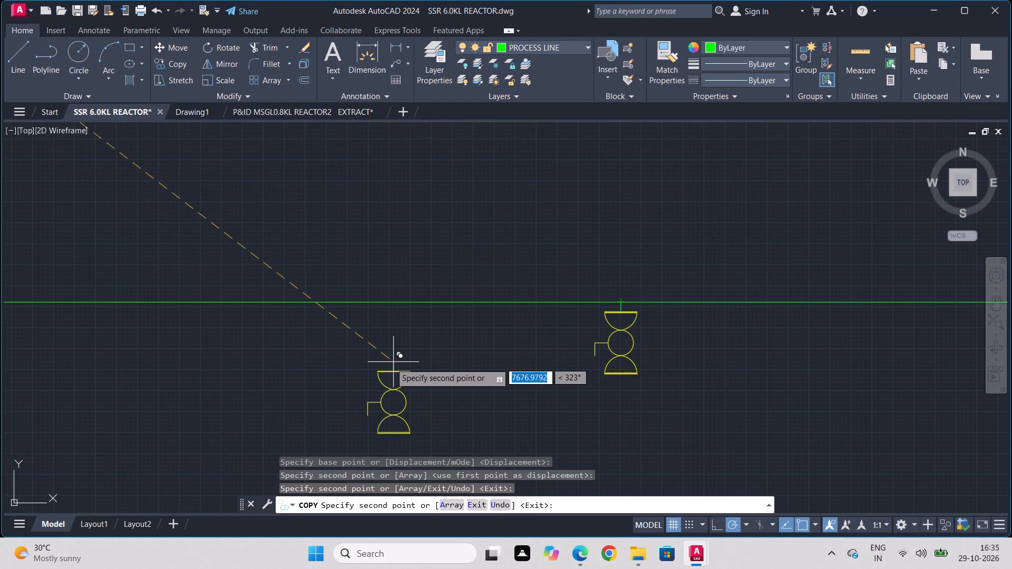
key(Escape)
Draw a vertical process line from the first small valve's bottom flange midpoint down across the lowest horizontal line, ending slightly below it.
middle_drag(398, 288, 677, 407)
scroll(677, 407, down, 1)
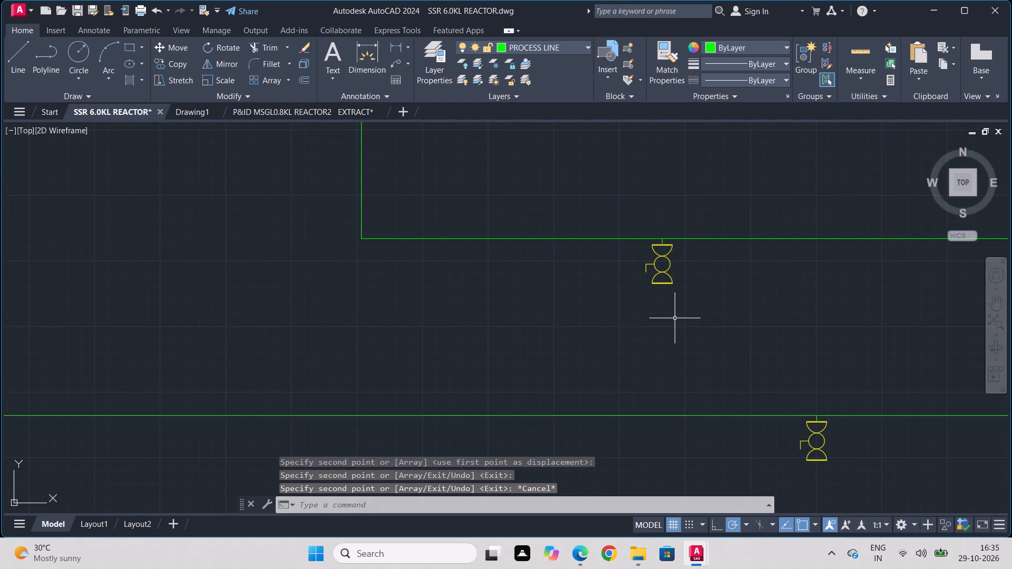
key(l)
key(Return)
scroll(656, 311, up, 2)
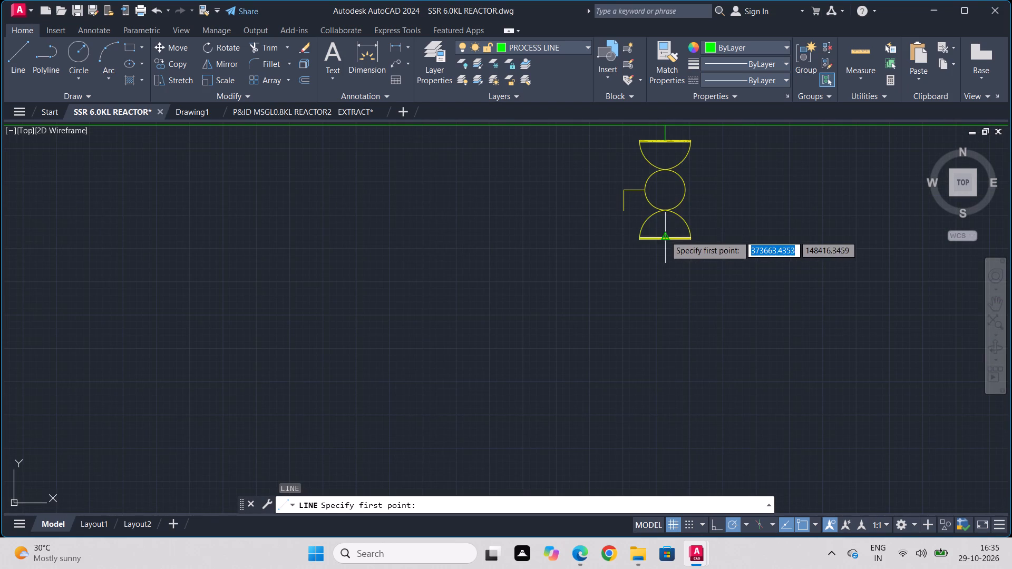
scroll(666, 242, up, 3)
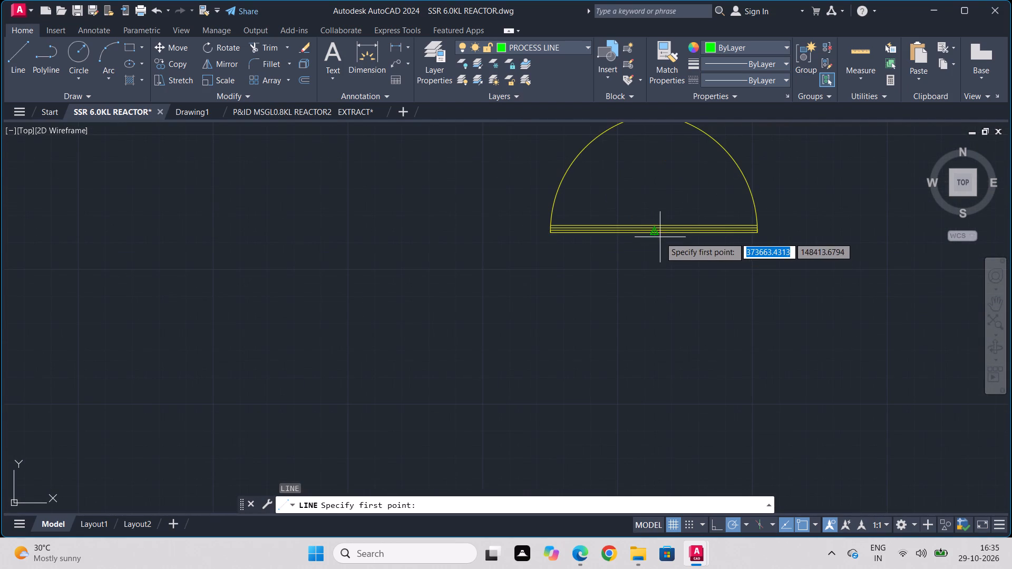
click(656, 234)
scroll(663, 430, down, 1)
middle_drag(663, 430, 660, 168)
scroll(658, 376, down, 2)
middle_drag(661, 451, 636, 292)
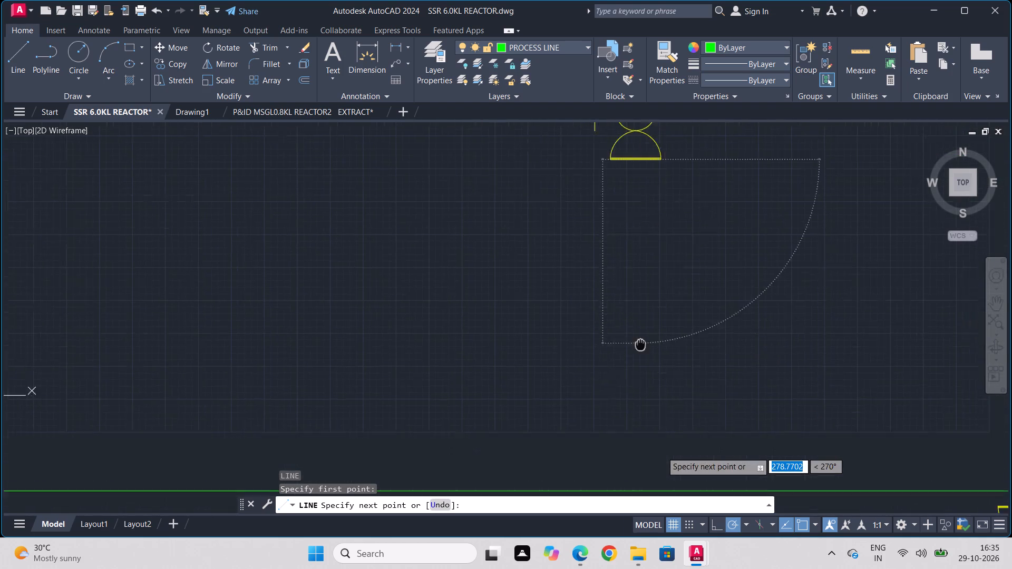
middle_drag(636, 292, 634, 163)
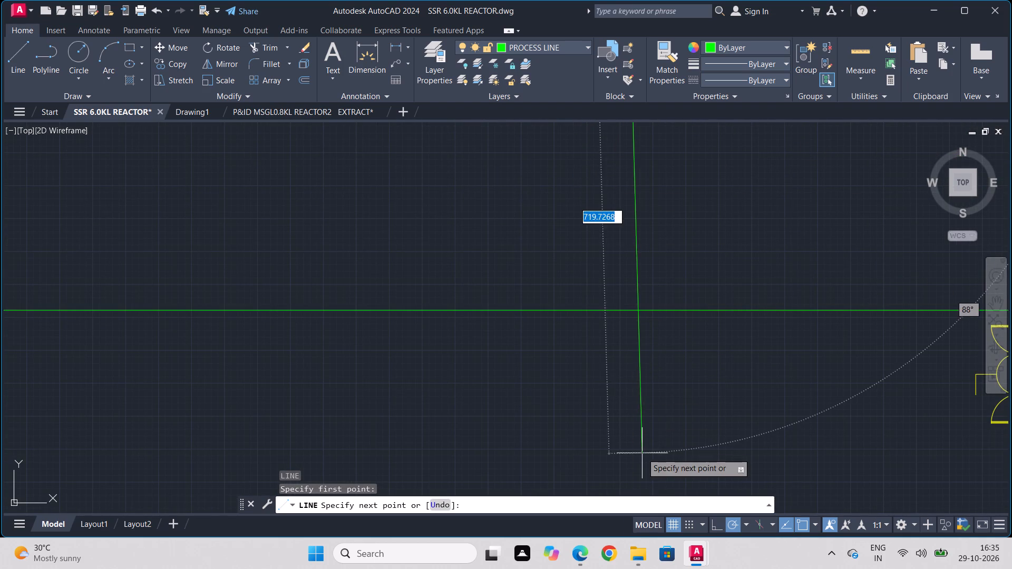
click(632, 462)
key(Escape)
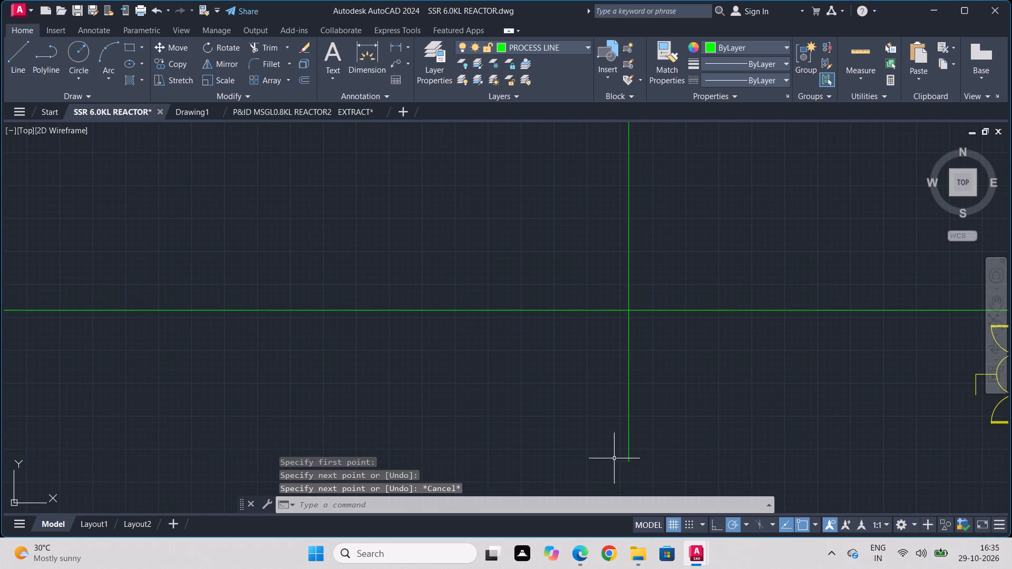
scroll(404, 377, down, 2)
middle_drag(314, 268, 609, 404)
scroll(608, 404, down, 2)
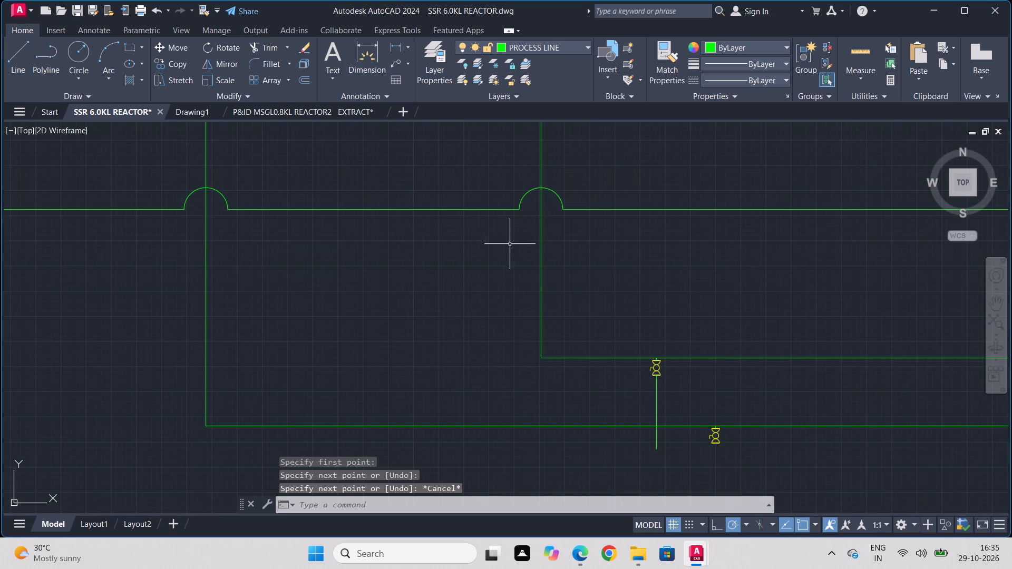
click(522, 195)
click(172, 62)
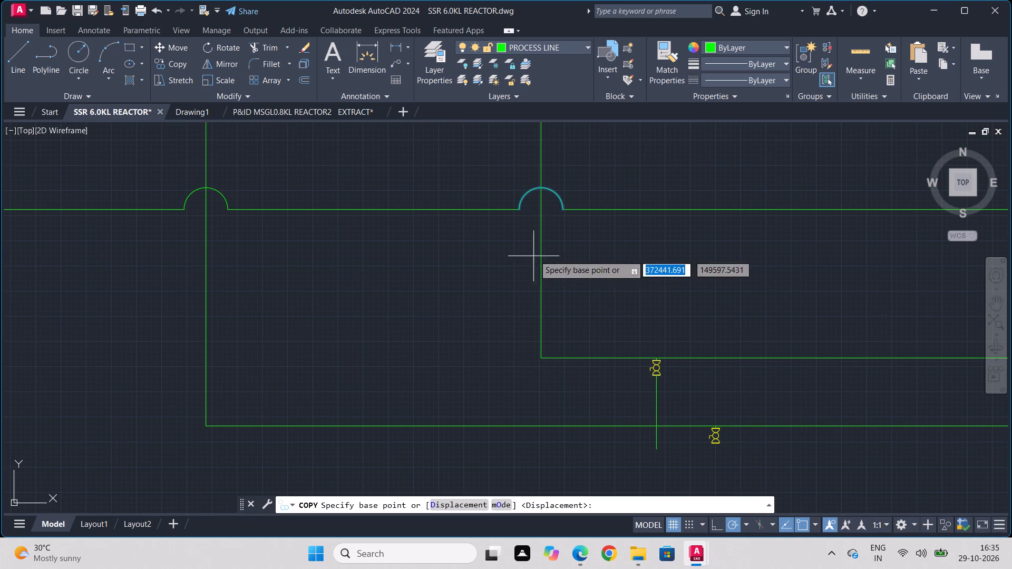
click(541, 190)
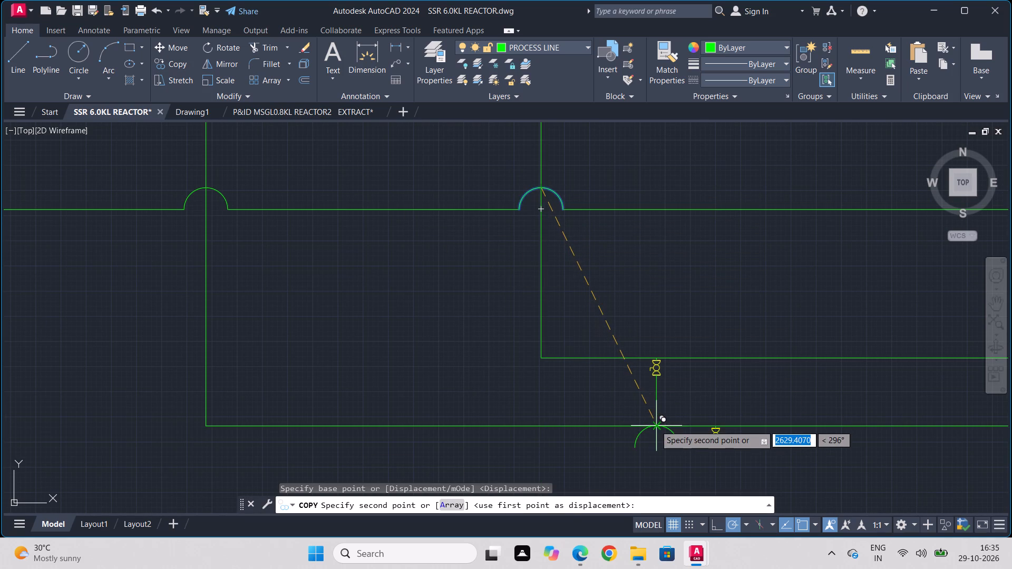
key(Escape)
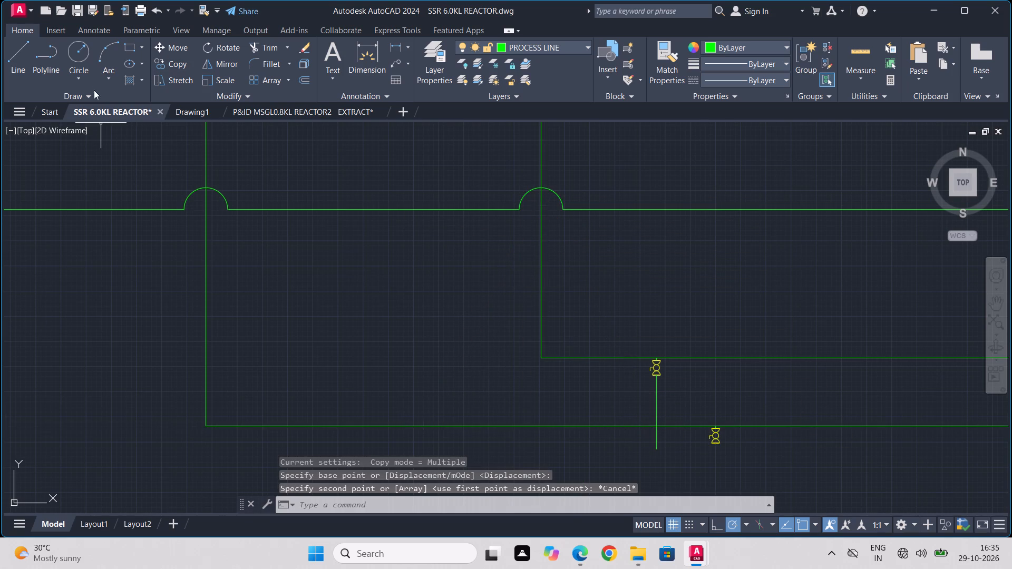
Make a line jump where the new vertical line crosses the lowest horizontal line, using a small circle trimmed to its upper half.
click(79, 59)
scroll(655, 449, up, 3)
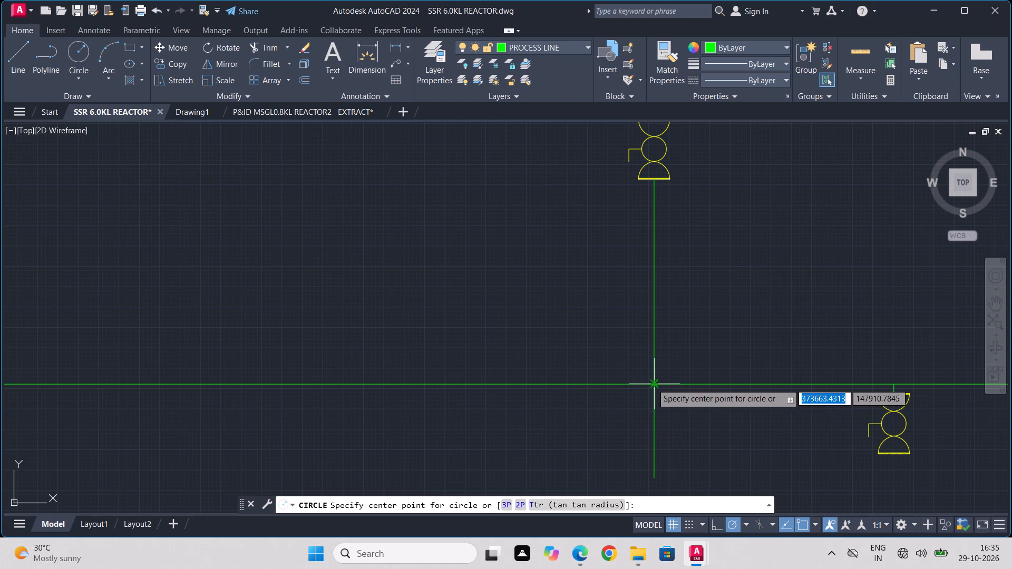
click(652, 384)
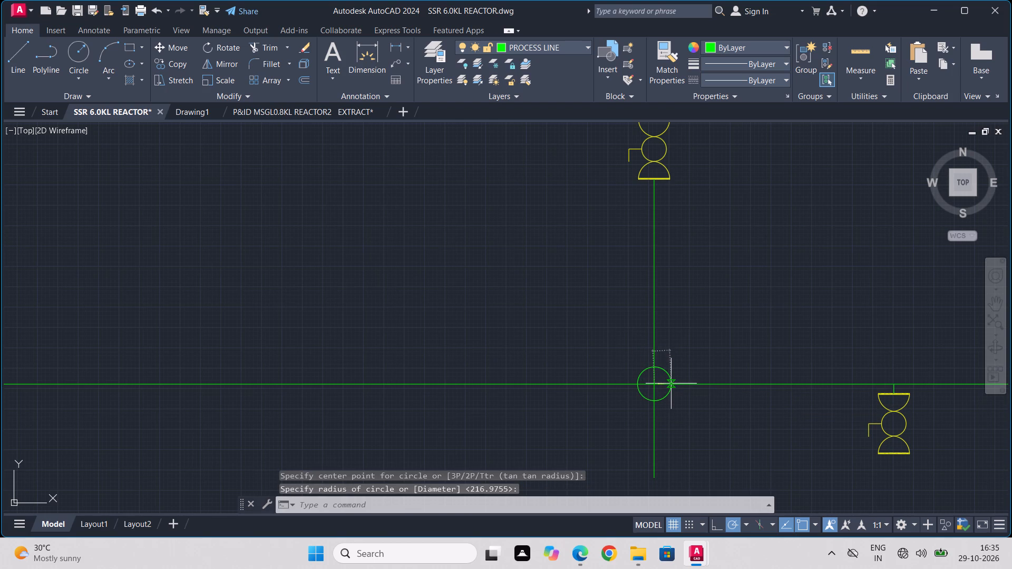
click(671, 384)
click(276, 45)
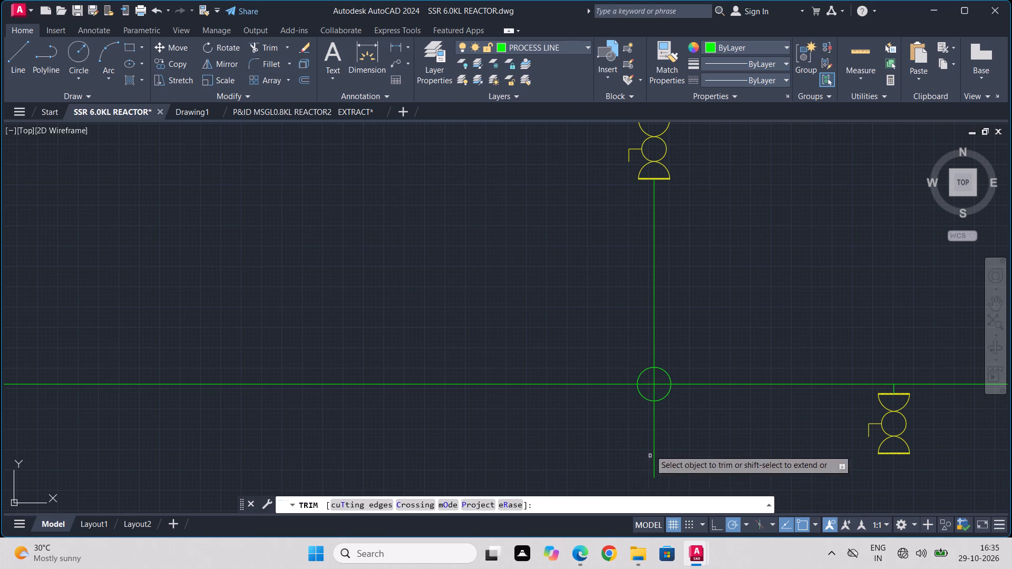
scroll(643, 423, up, 2)
drag(645, 324, 609, 389)
drag(679, 313, 687, 345)
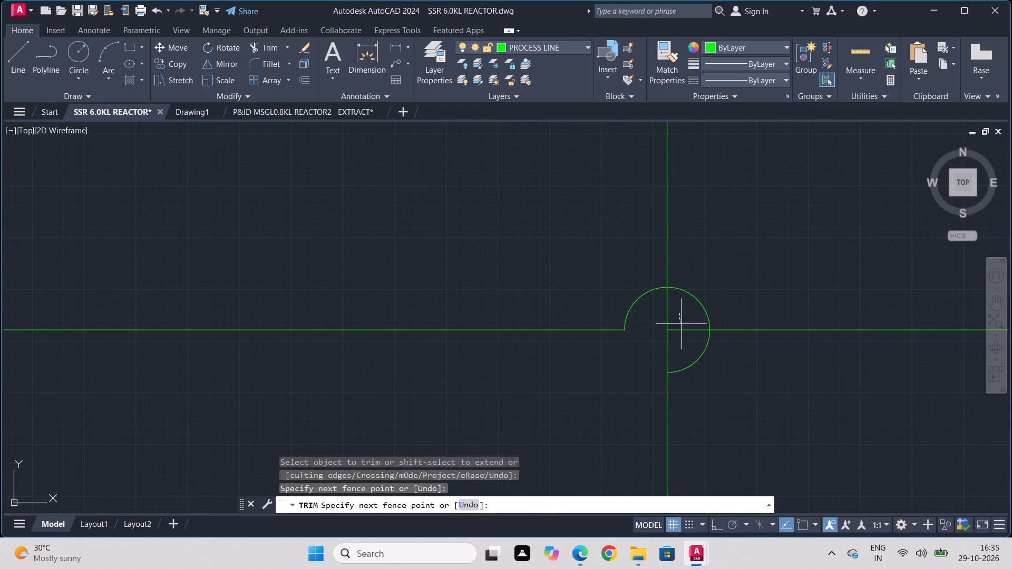
drag(687, 345, 743, 412)
scroll(770, 410, down, 2)
key(Escape)
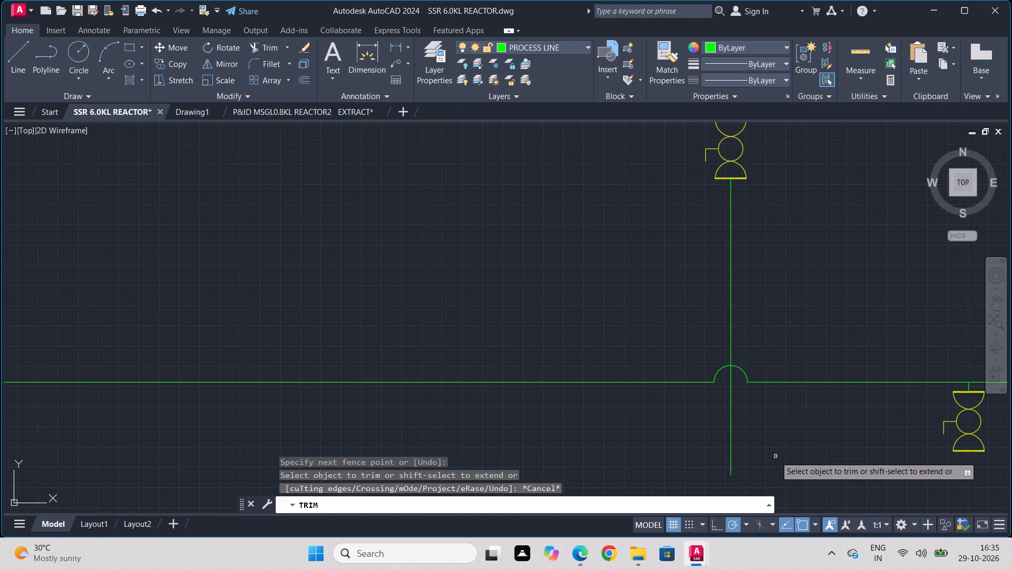
Make SIGNAL -LINE the current layer.
middle_drag(775, 456, 386, 422)
click(445, 68)
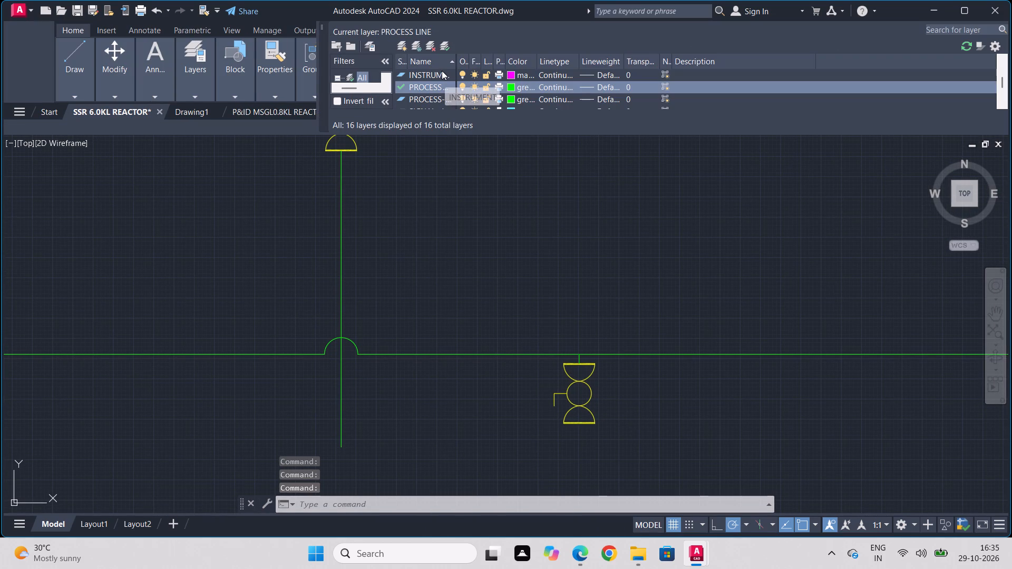
scroll(489, 85, down, 1)
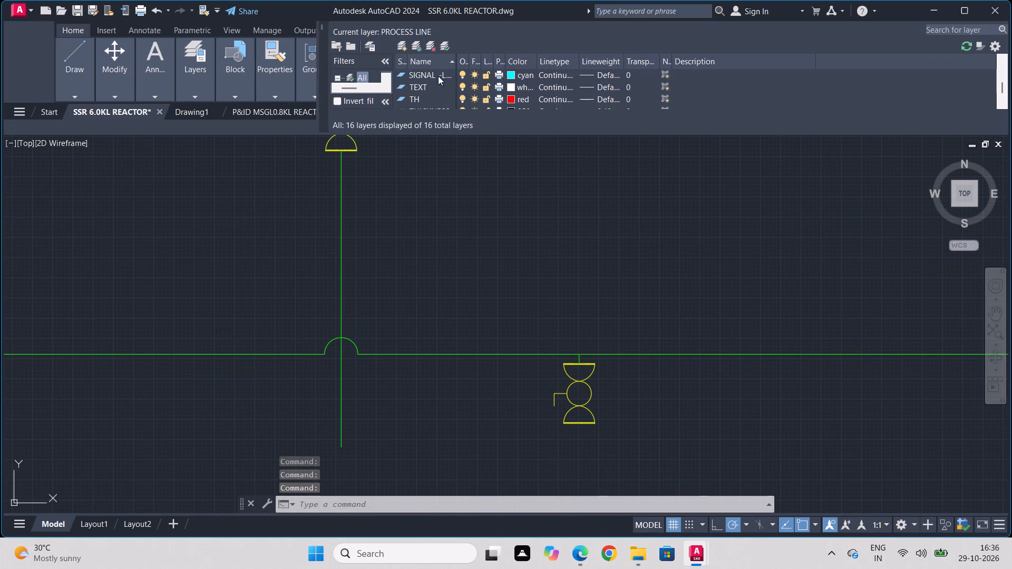
double_click(402, 72)
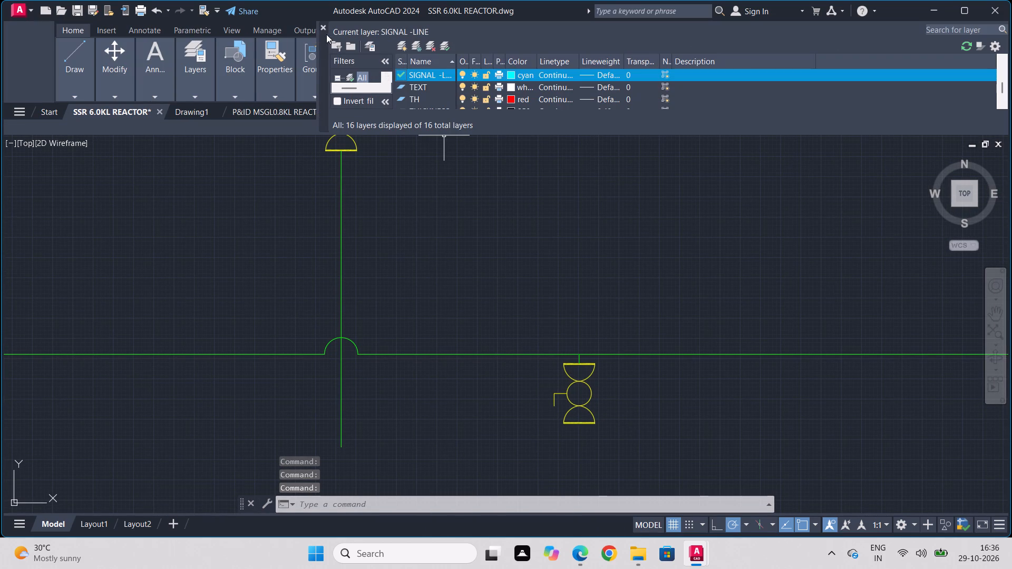
click(320, 26)
Draw a rectangle about 147 by 60 units below the upper horizontal line, starting on that line directly above the lower small valve.
scroll(491, 207, down, 2)
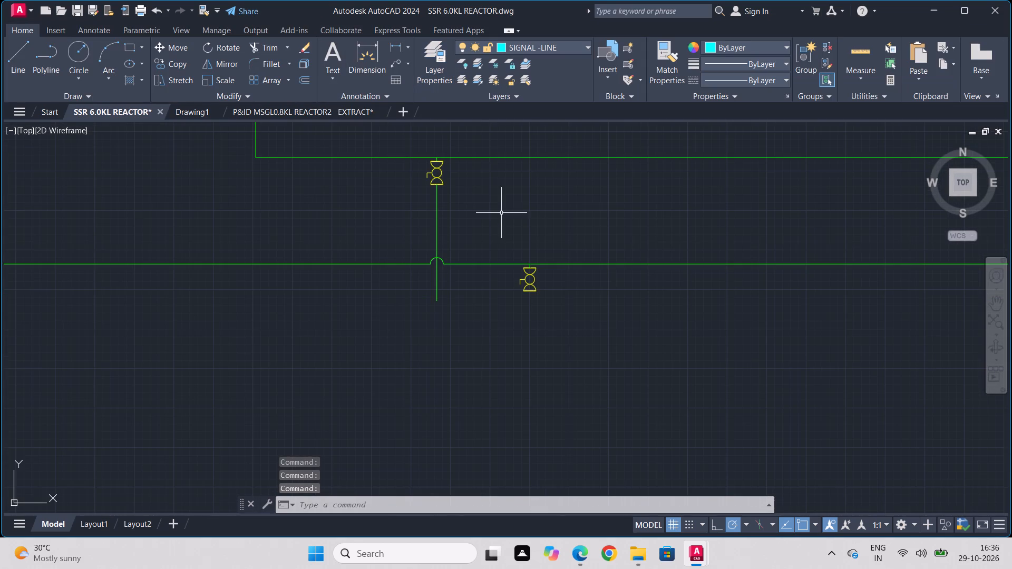
click(132, 45)
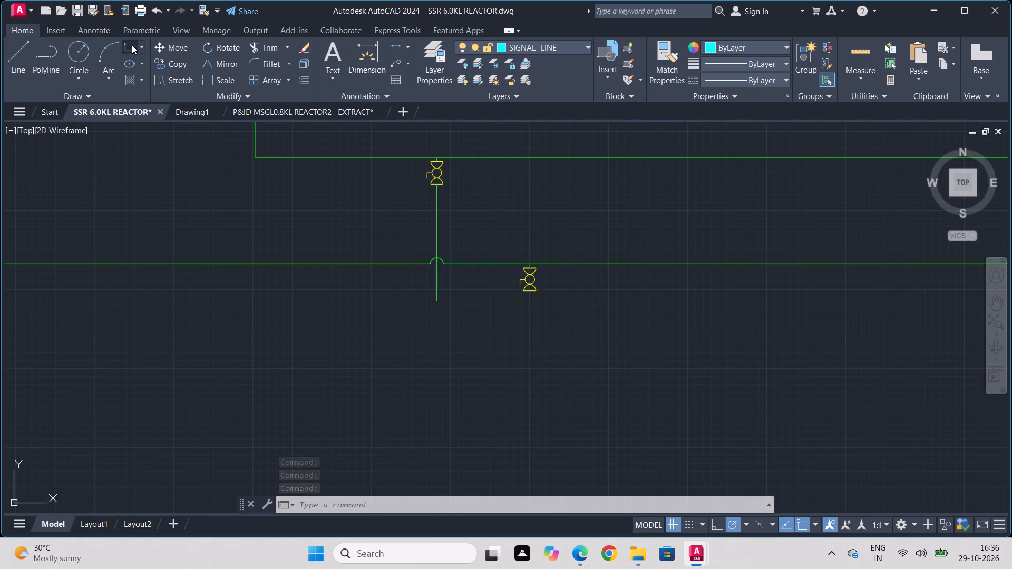
scroll(545, 160, up, 2)
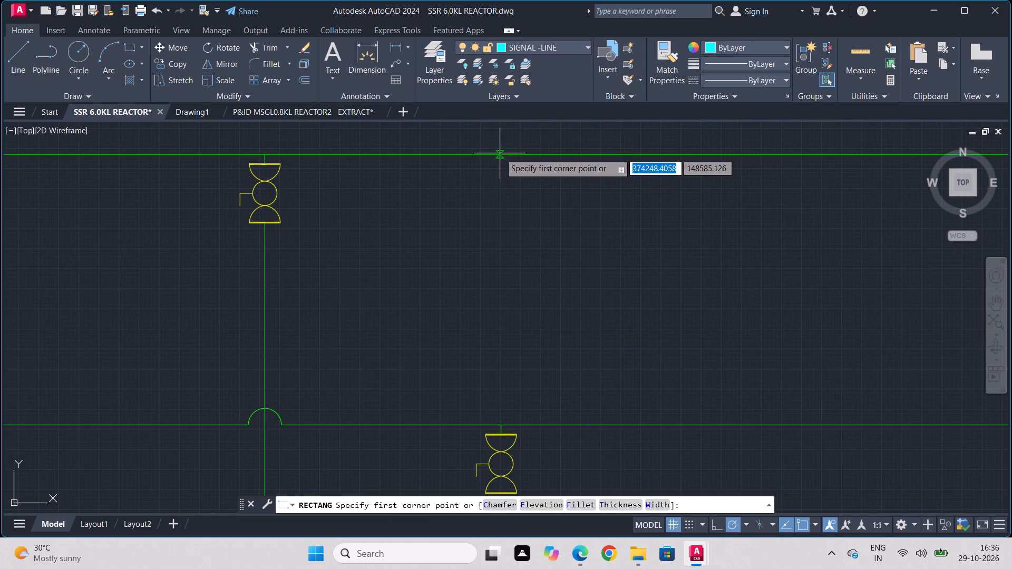
click(500, 153)
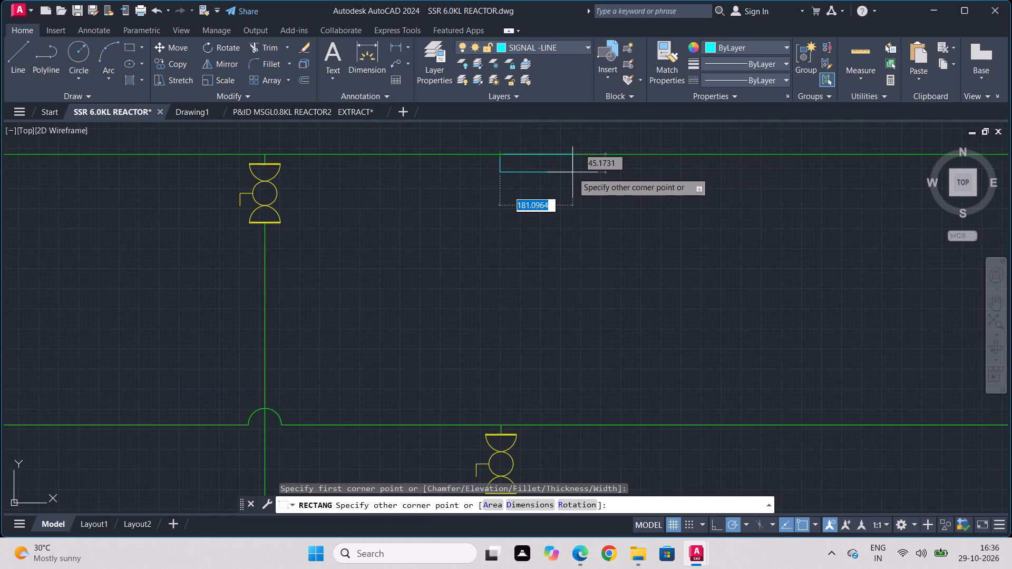
click(559, 178)
Move the rectangle up by its right edge's midpoint so that it is centred vertically on the upper horizontal line.
drag(571, 170, 556, 177)
click(520, 187)
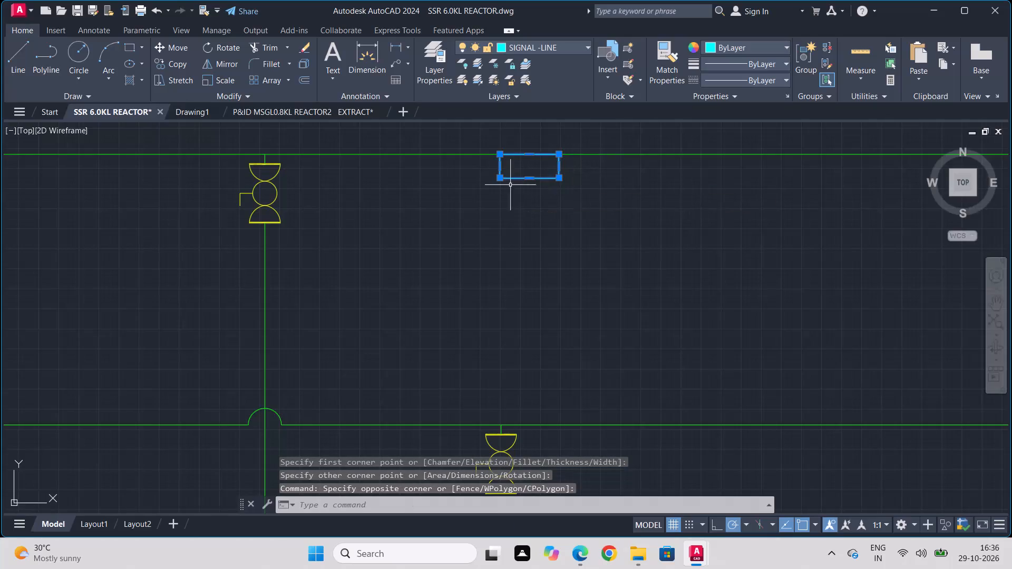
click(180, 51)
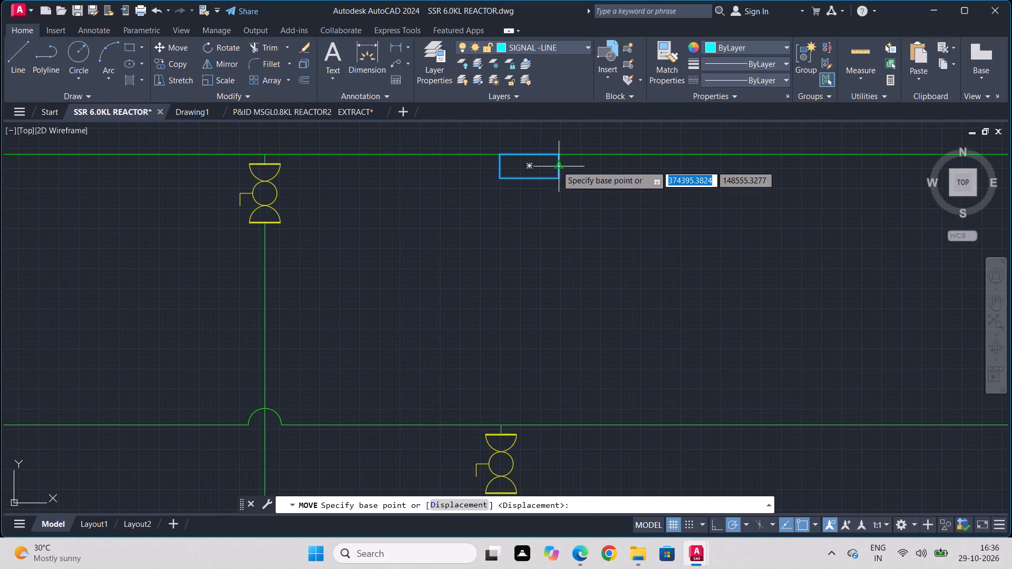
click(557, 165)
click(558, 156)
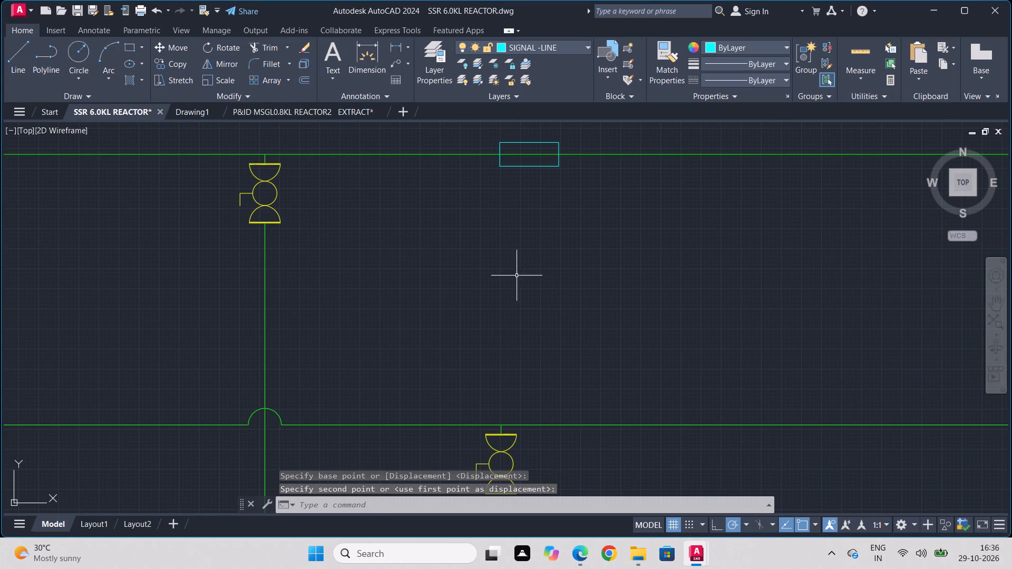
click(537, 168)
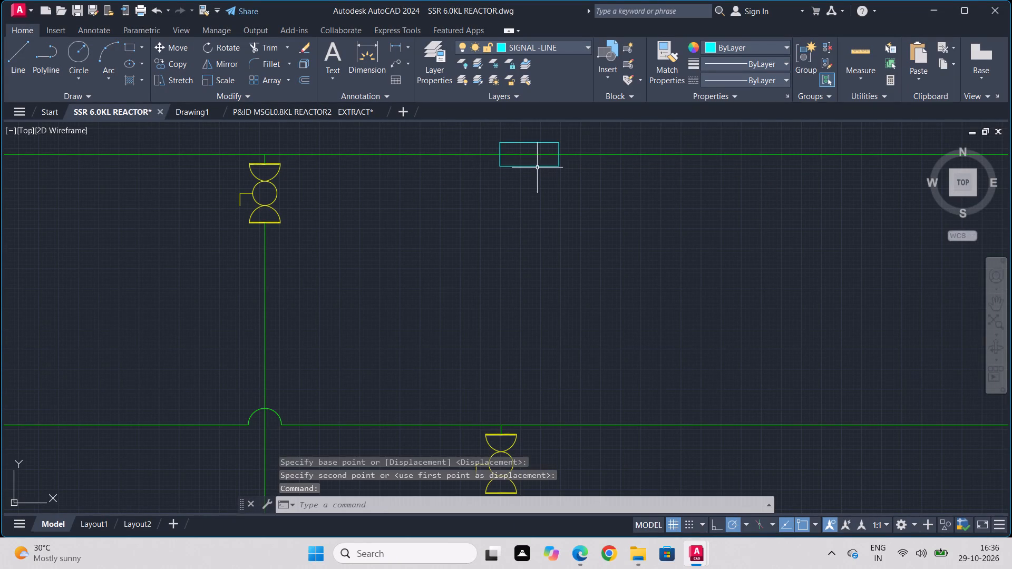
Copy the signal rectangle by its left edge's midpoint onto the lower horizontal line, beyond the lower small valve.
click(171, 65)
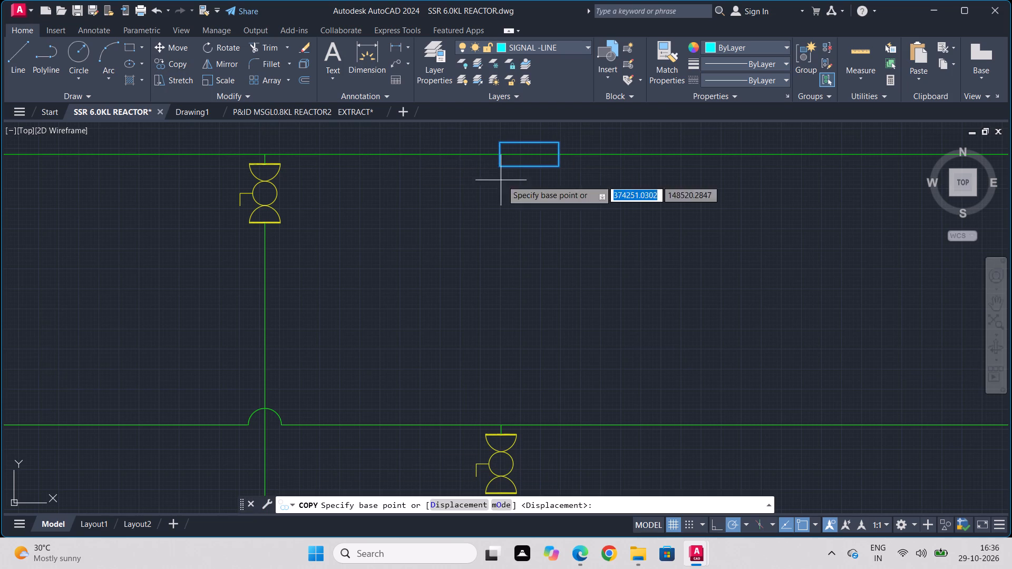
click(495, 155)
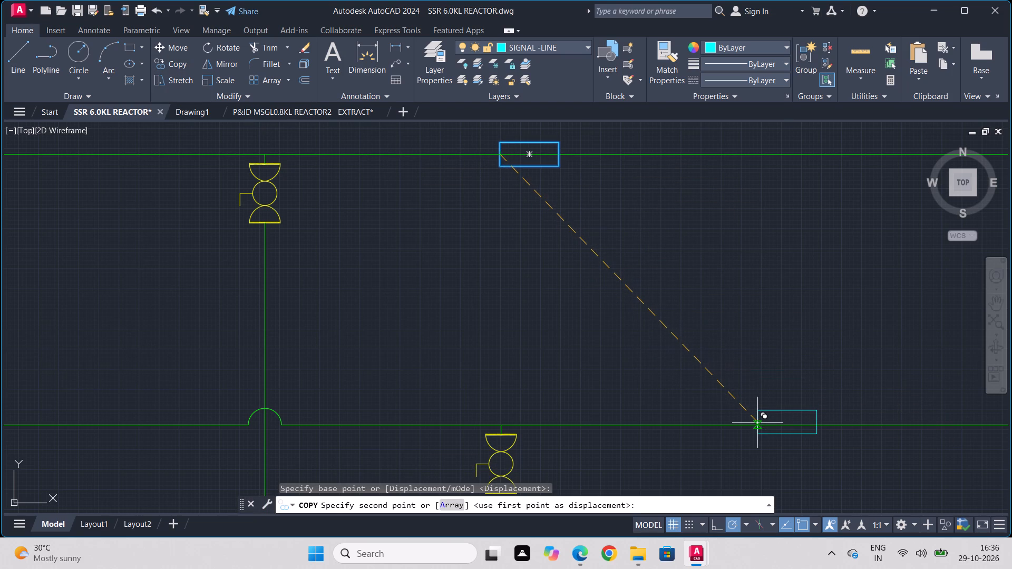
click(755, 424)
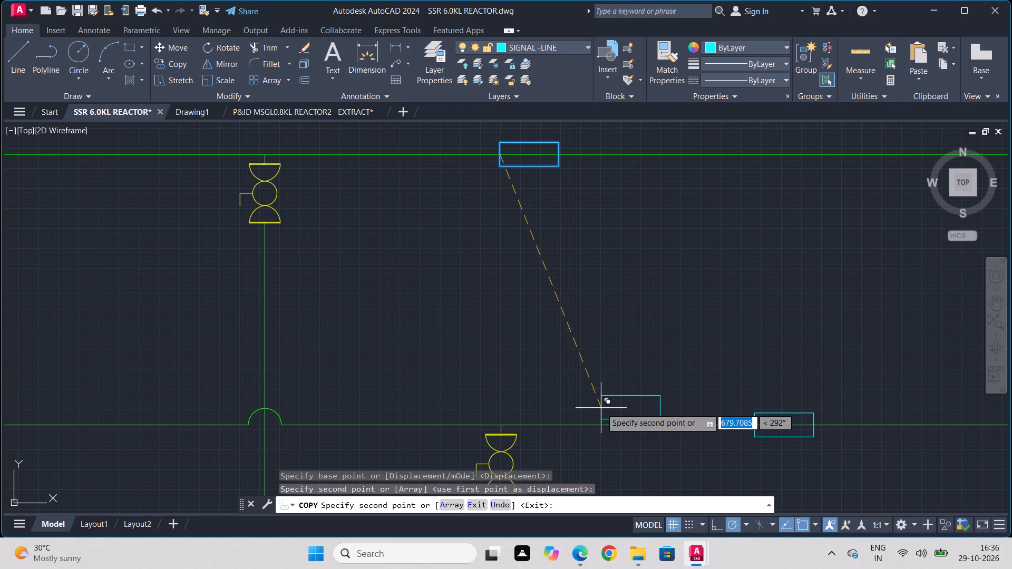
key(Escape)
Trim away the parts of the two horizontal process lines that run inside the signal rectangles.
text(TR)
key(Return)
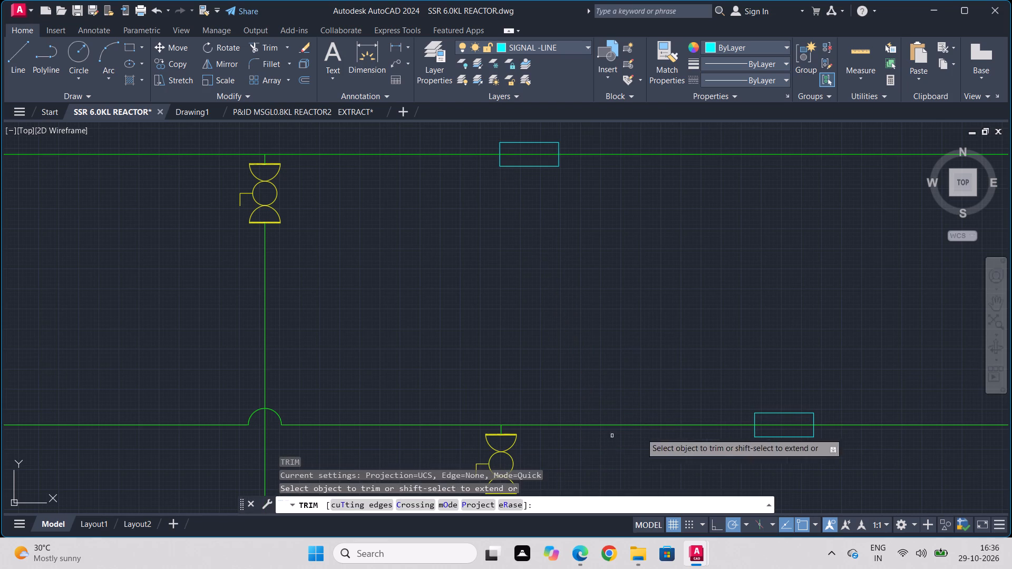
drag(514, 152, 514, 161)
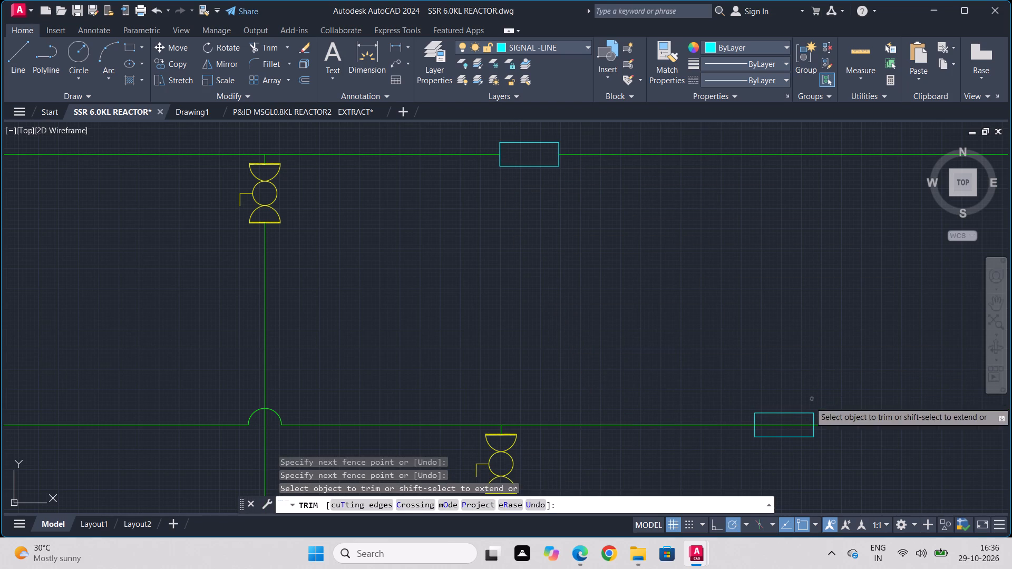
drag(796, 424, 790, 428)
key(Escape)
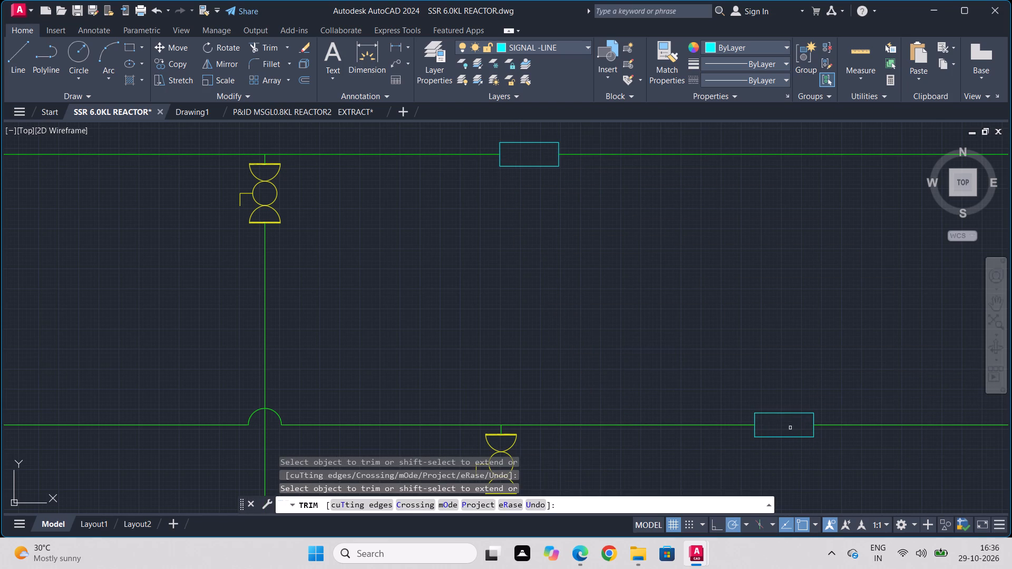
Move the two outlined left-pointing arrows with their blue rectangles about 294 units straight up.
scroll(547, 414, down, 1)
middle_drag(547, 414, 670, 209)
scroll(332, 375, down, 2)
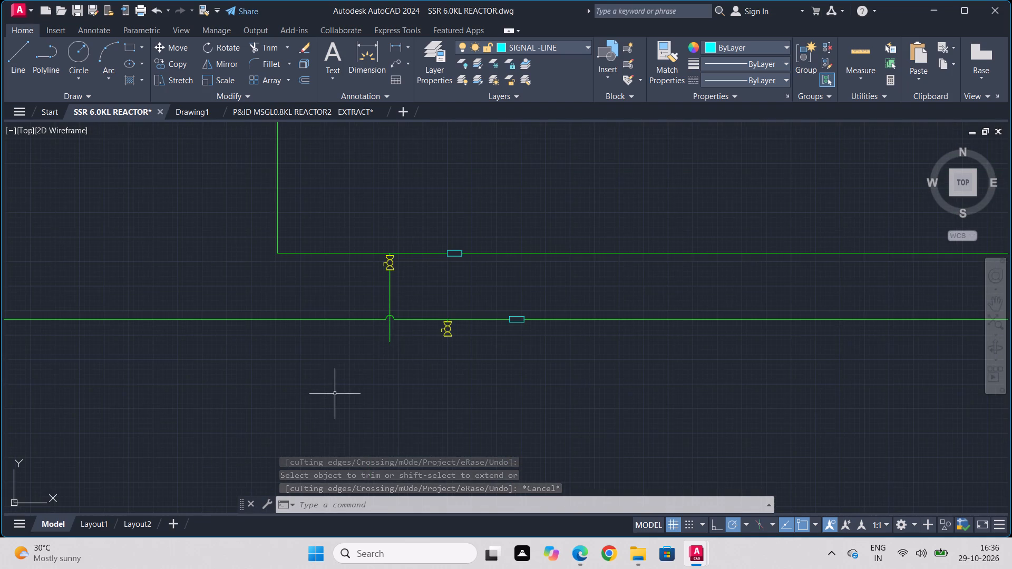
middle_drag(335, 394, 595, 300)
scroll(477, 333, down, 1)
scroll(404, 364, down, 1)
drag(228, 305, 216, 323)
click(8, 421)
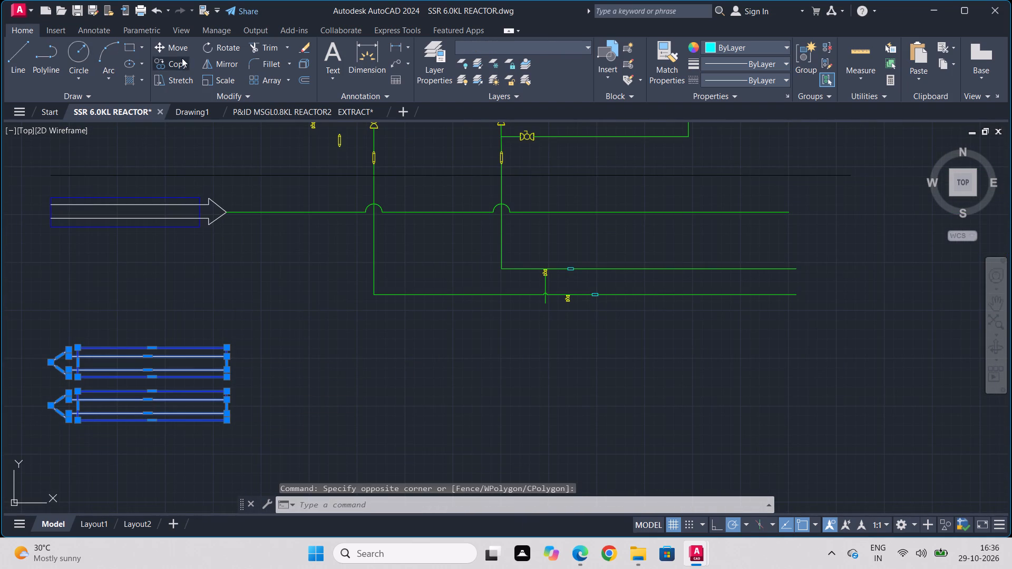
click(179, 46)
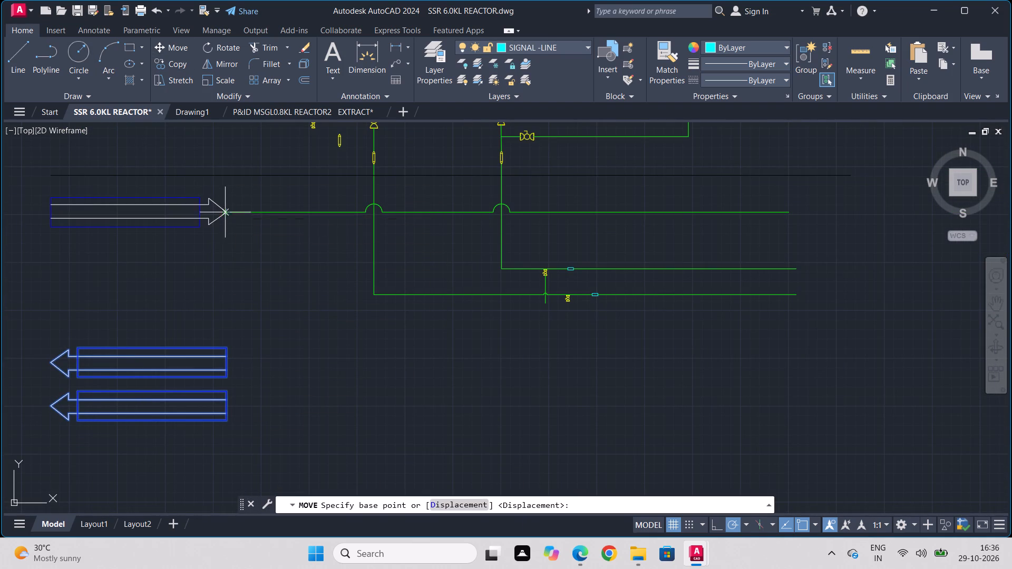
click(224, 345)
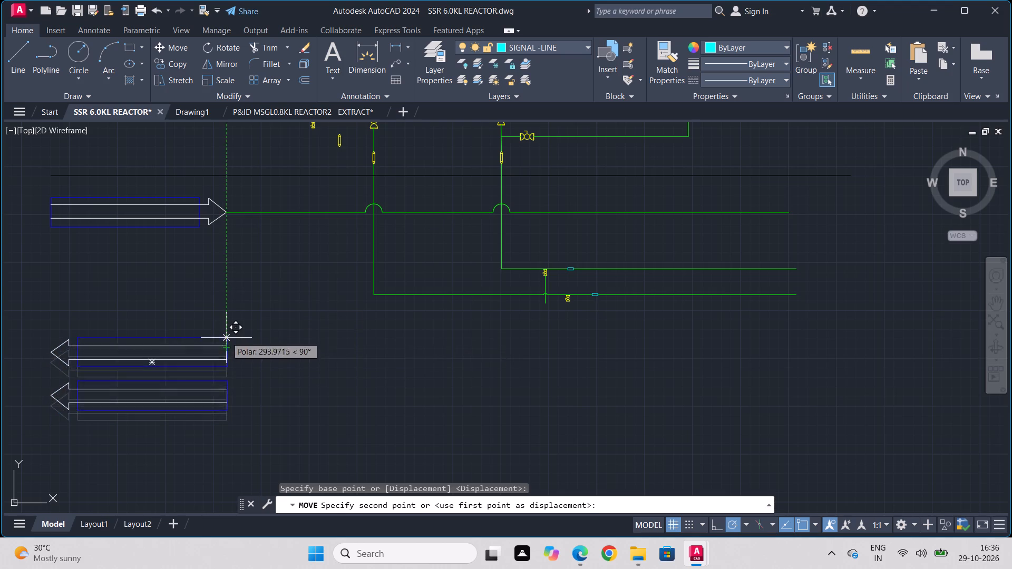
click(226, 337)
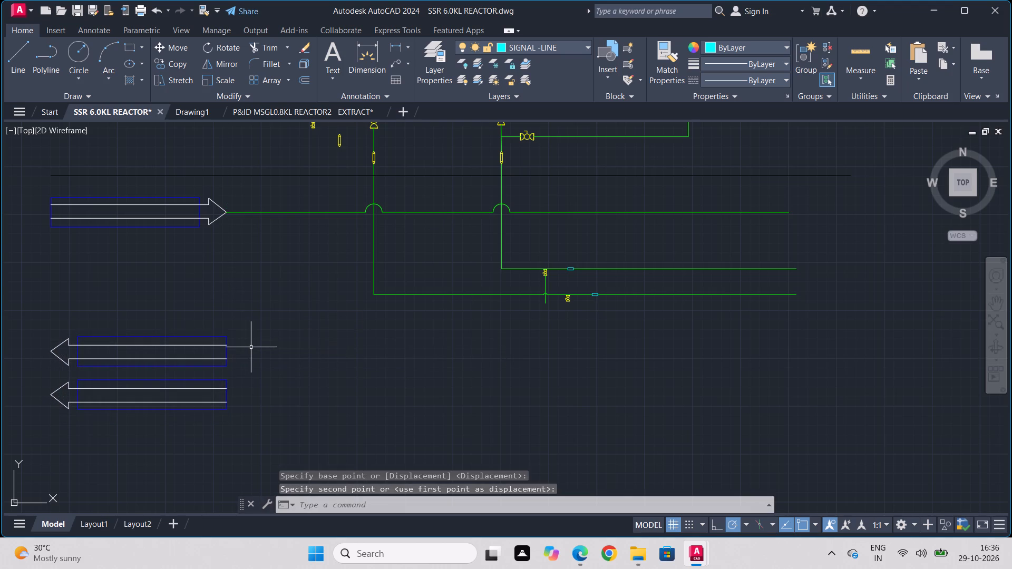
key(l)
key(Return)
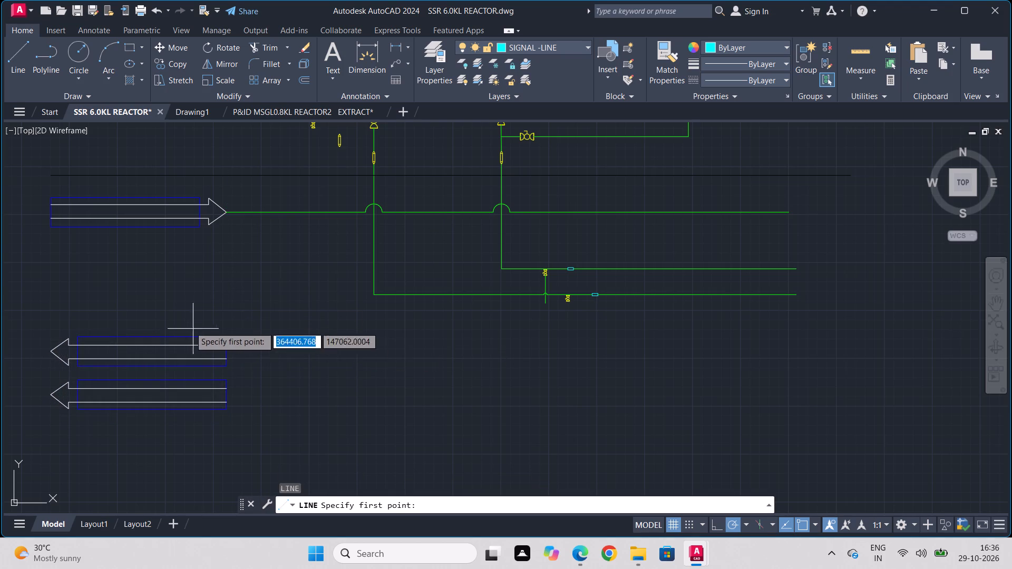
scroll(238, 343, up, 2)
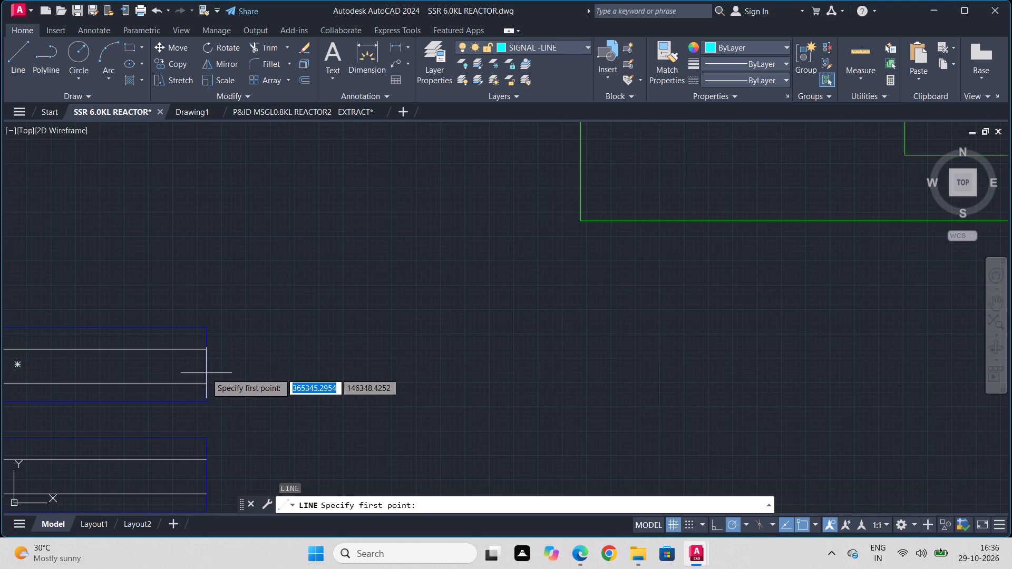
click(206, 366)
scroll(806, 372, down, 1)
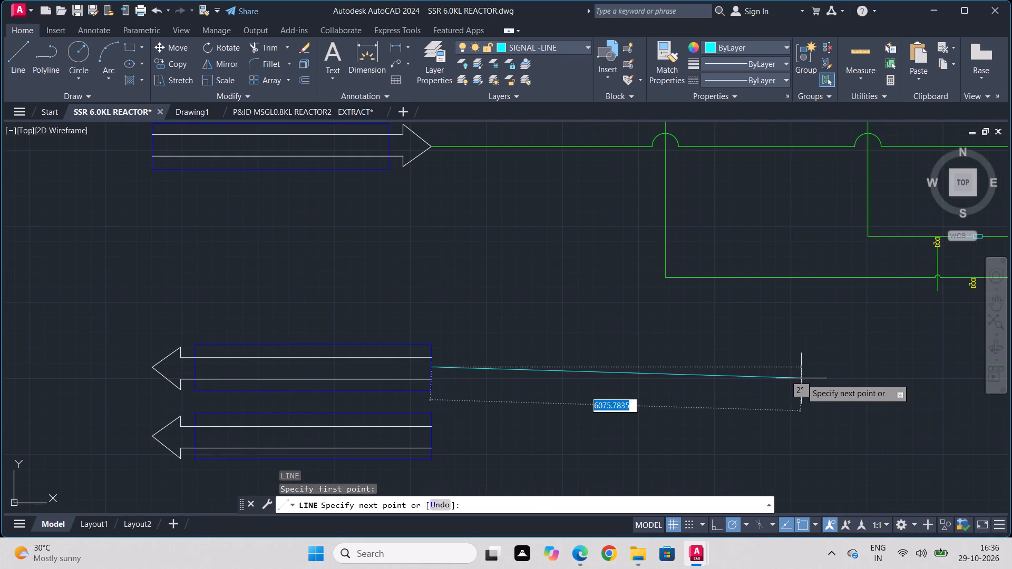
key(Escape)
Make PROCESS LINE the current layer.
click(431, 44)
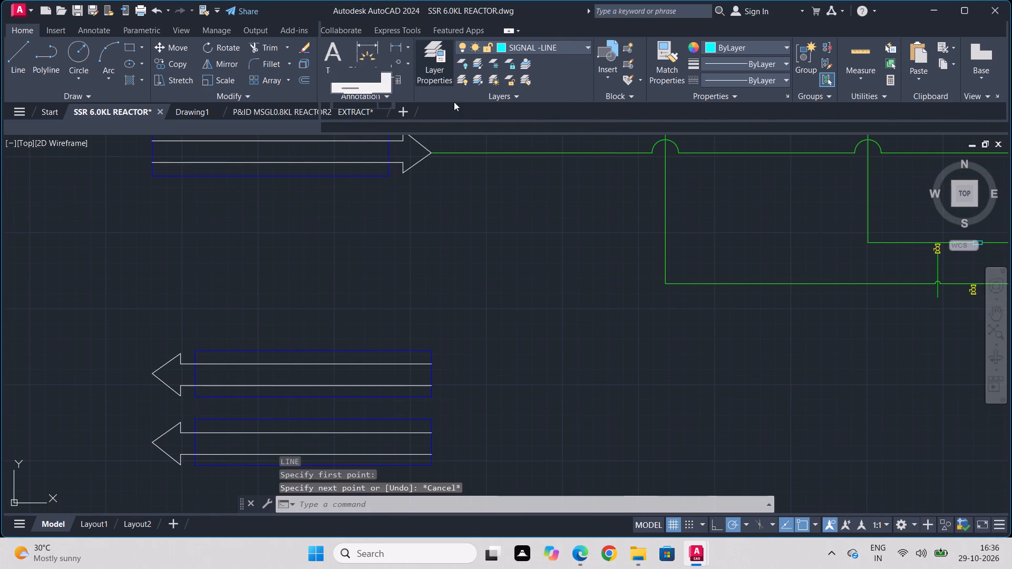
scroll(459, 85, down, 2)
scroll(450, 90, up, 1)
scroll(450, 90, down, 5)
scroll(464, 86, up, 1)
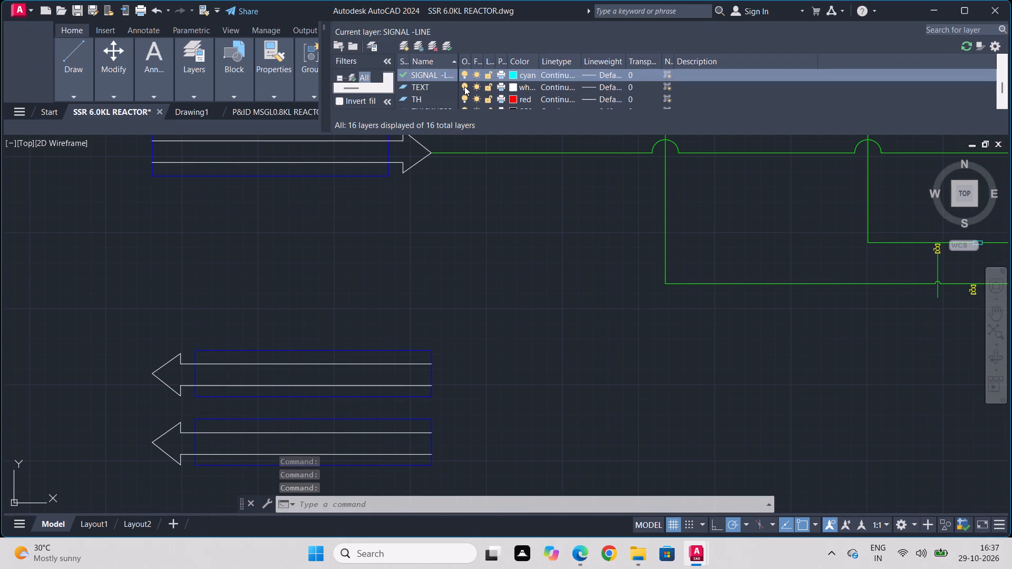
scroll(464, 86, up, 1)
double_click(402, 89)
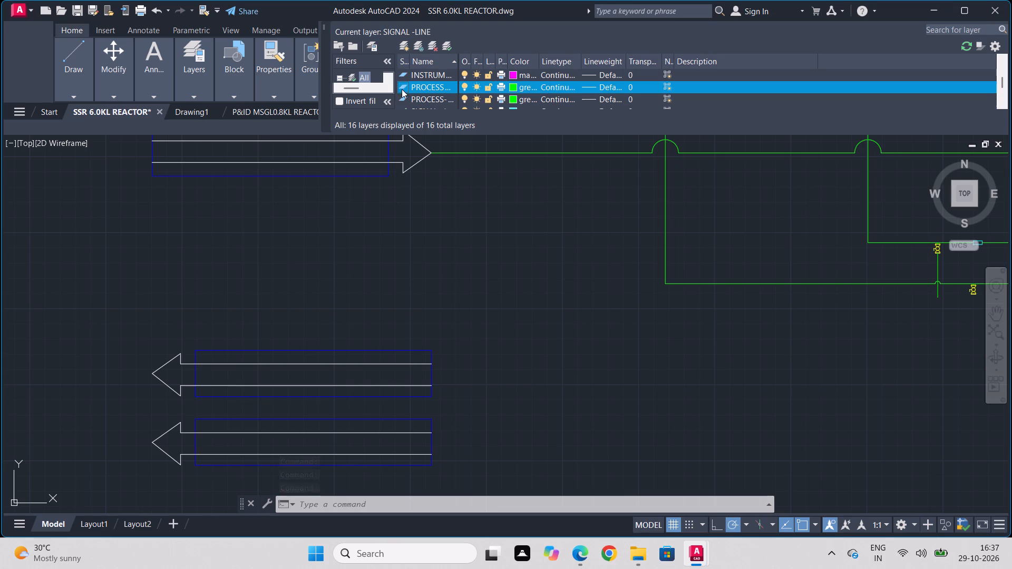
click(327, 23)
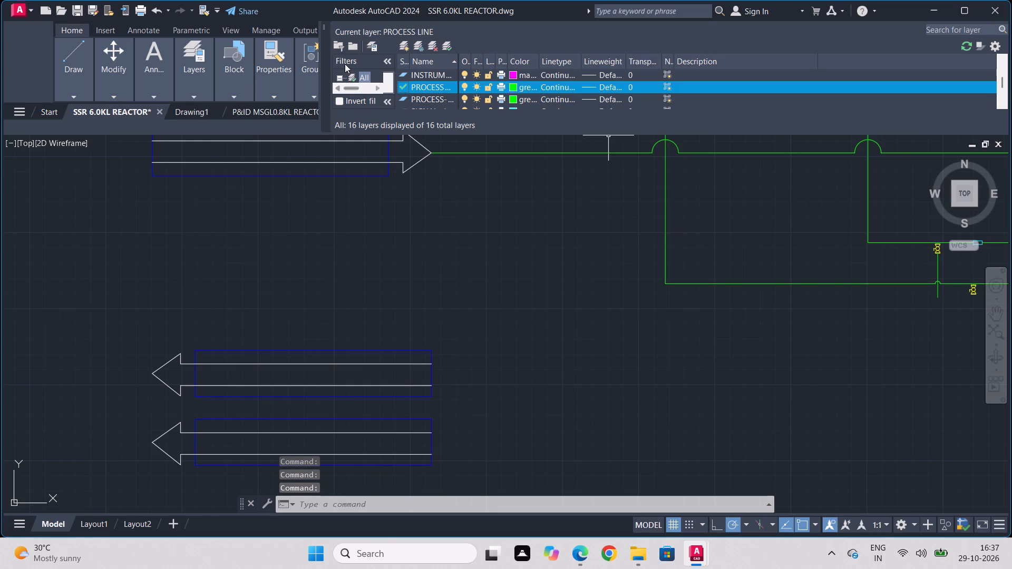
click(325, 28)
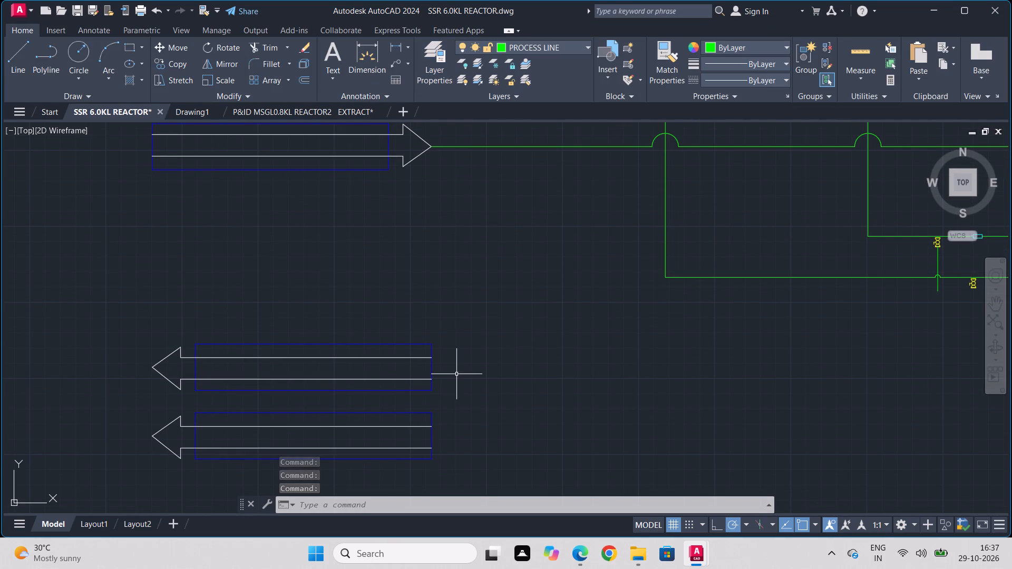
Draw a horizontal line about 14,900 units long from the upper left-pointing arrow's tail, ending below the ends of the process lines above.
key(l)
key(Return)
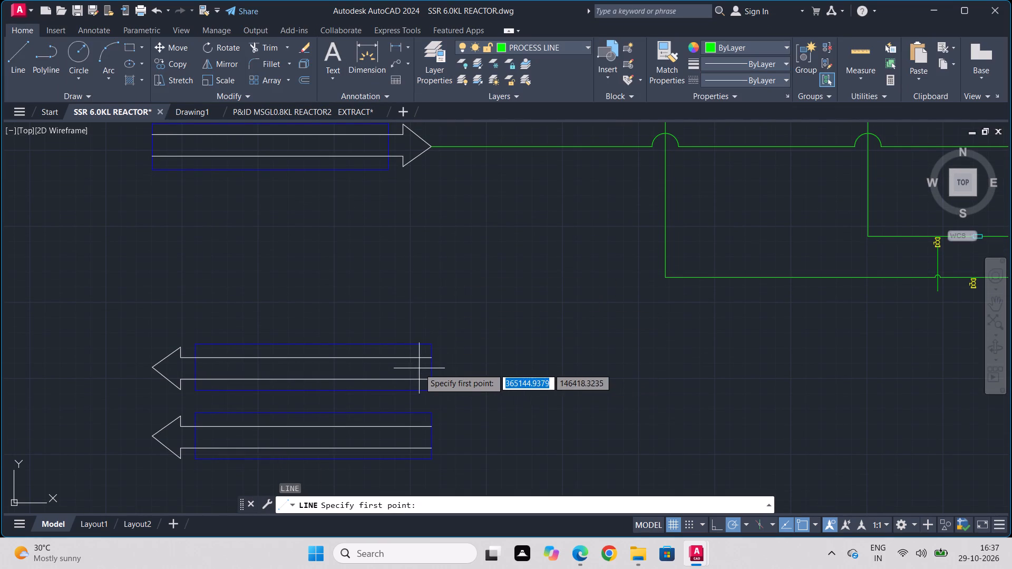
click(427, 366)
scroll(777, 356, down, 1)
middle_drag(777, 356, 770, 357)
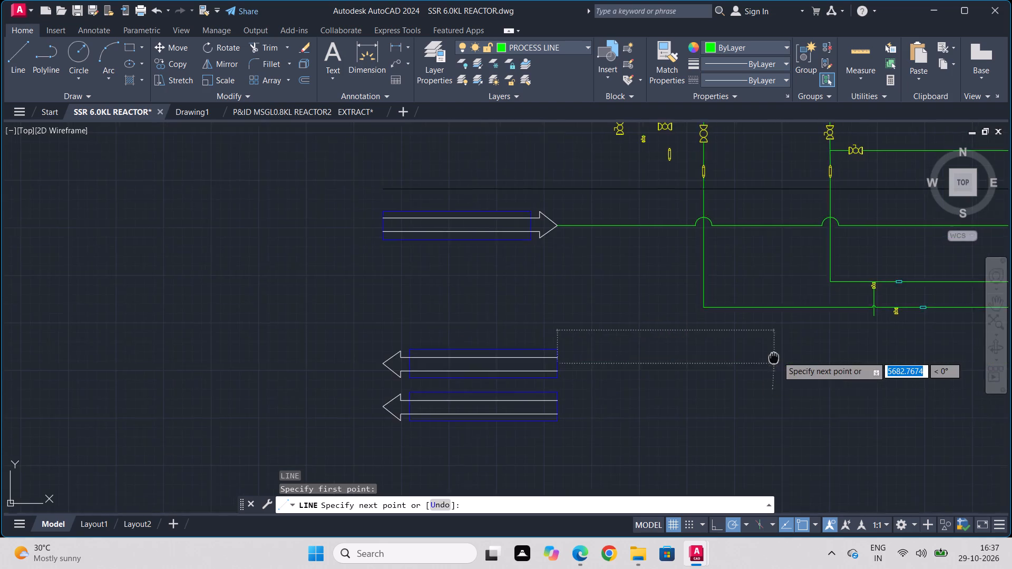
middle_drag(770, 357, 421, 369)
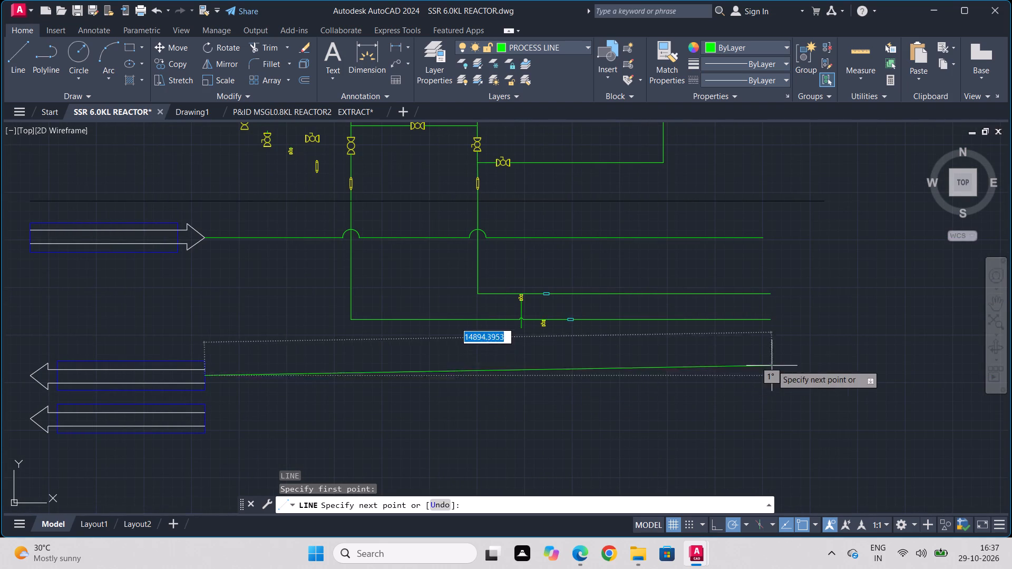
click(773, 378)
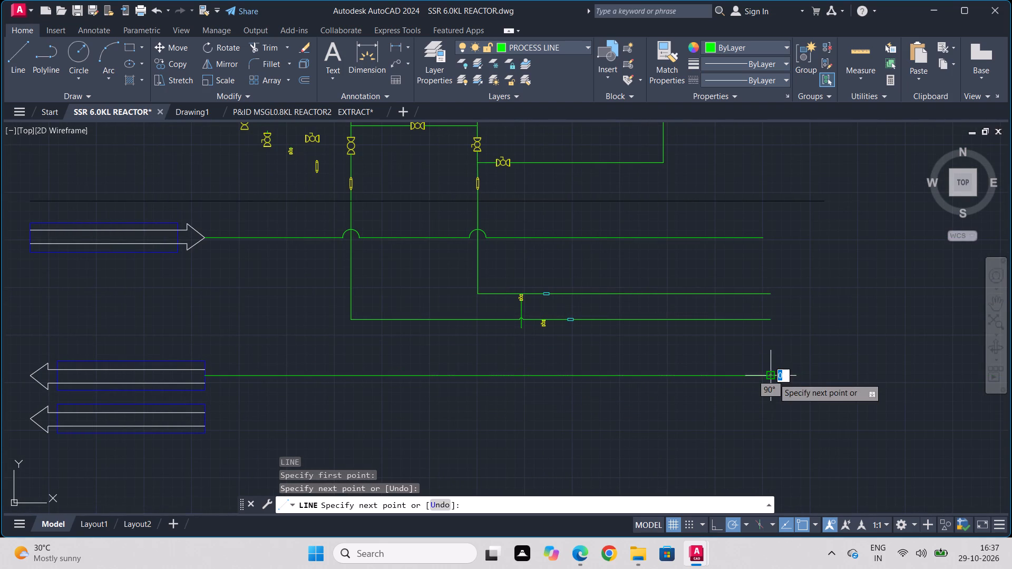
key(Escape)
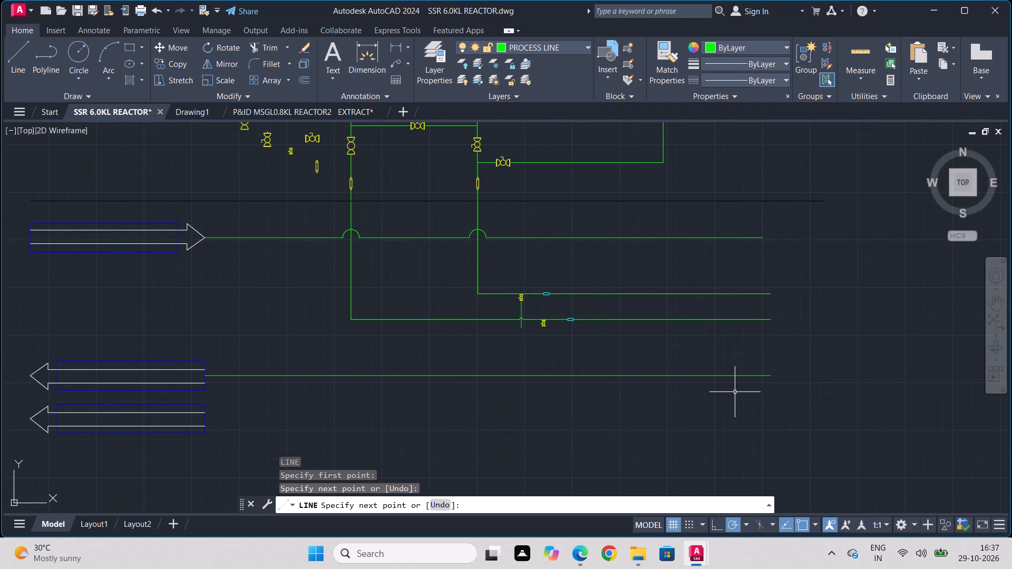
Copy the new horizontal line down so that it starts at the middle of the lower left-pointing arrow's tail.
drag(748, 364, 732, 376)
click(674, 419)
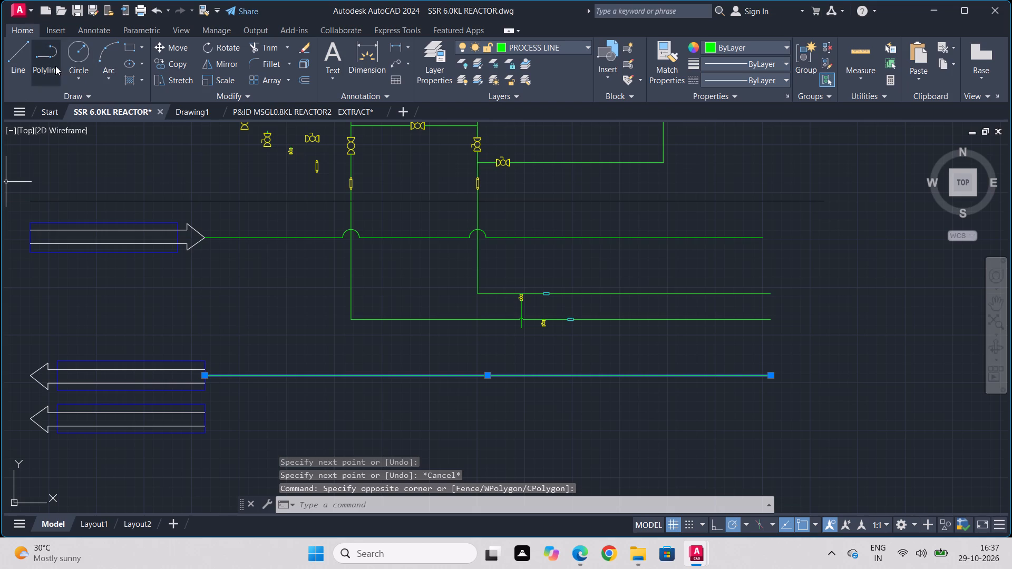
click(169, 65)
middle_drag(310, 372, 426, 292)
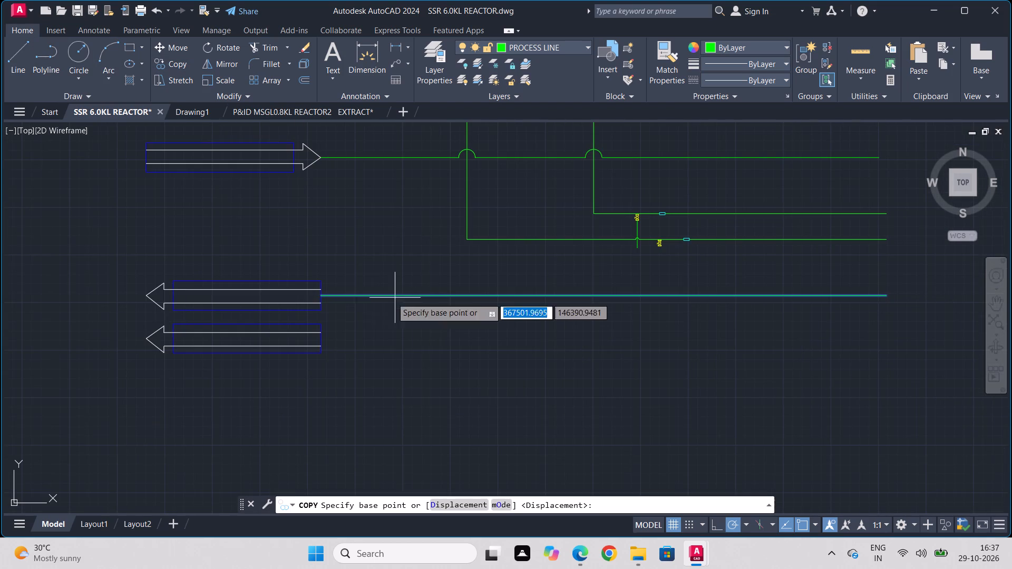
click(323, 299)
click(317, 340)
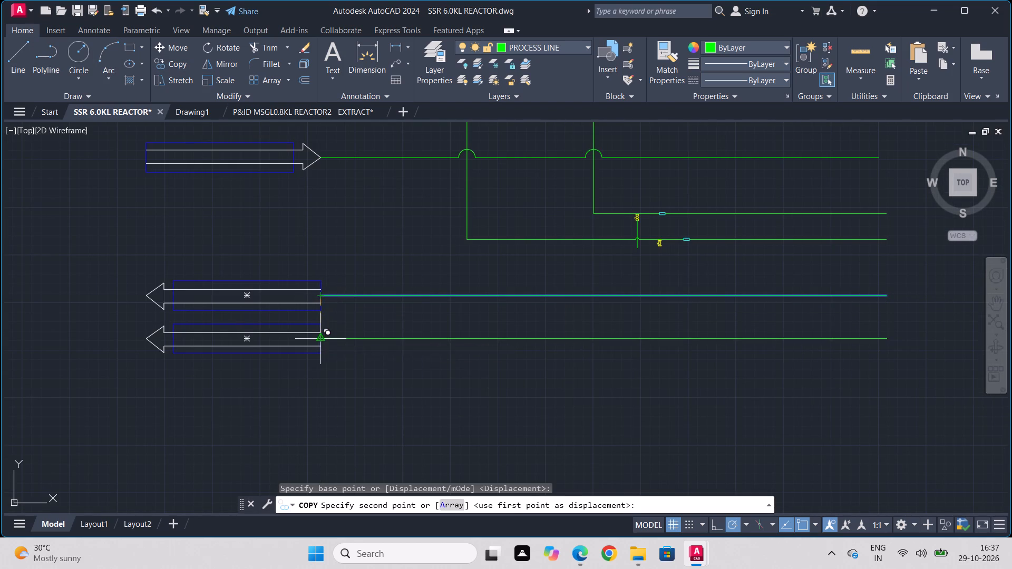
key(Escape)
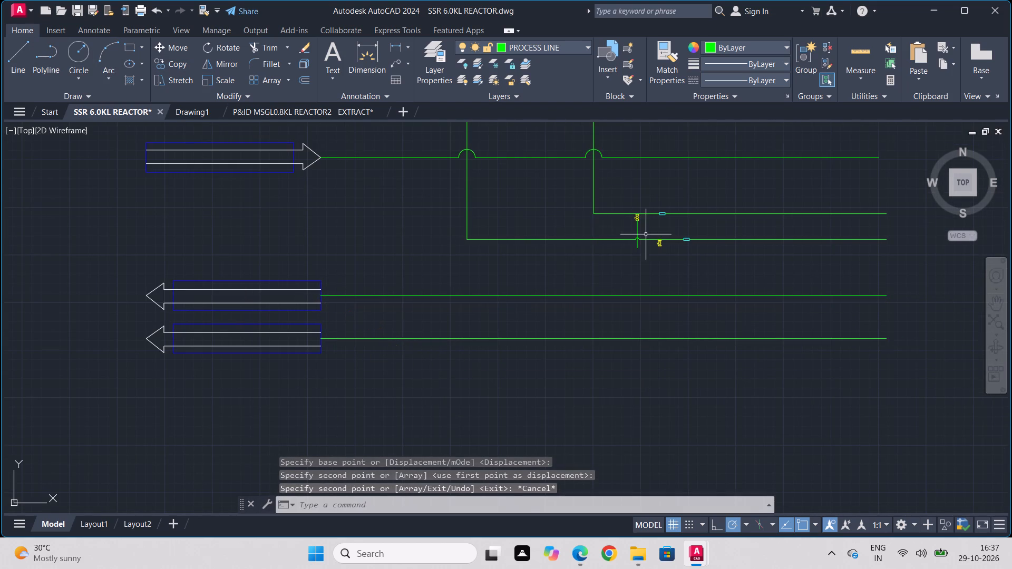
Move the lower branch's horizontal line with its line jump, small valve and signal rectangle about 384 units straight down.
scroll(646, 233, up, 2)
scroll(620, 222, down, 1)
scroll(559, 246, down, 1)
scroll(591, 262, up, 2)
middle_drag(588, 233, 557, 370)
scroll(549, 372, down, 1)
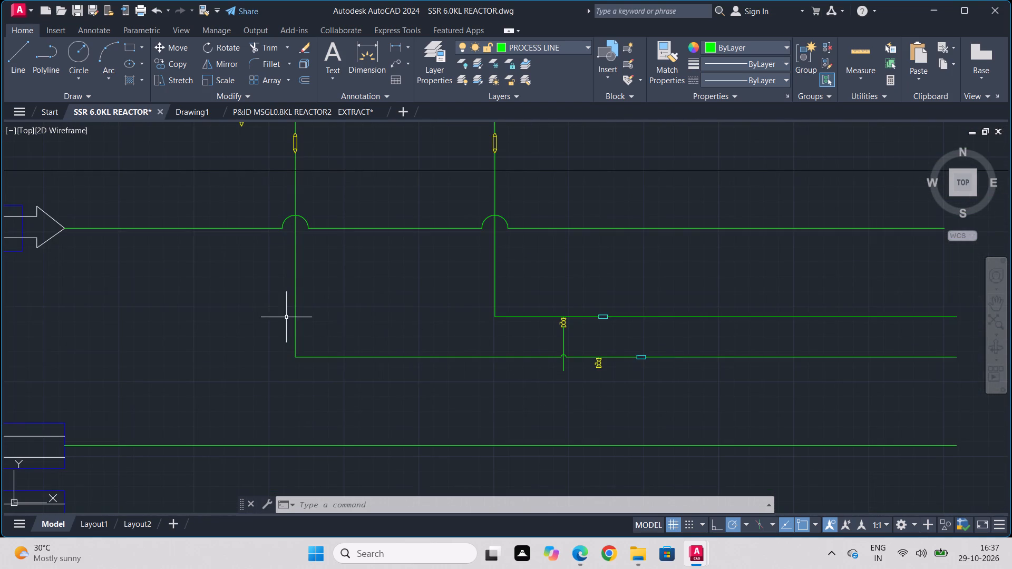
drag(441, 321, 441, 336)
click(413, 394)
scroll(662, 355, up, 2)
drag(666, 346, 649, 353)
click(453, 420)
scroll(408, 354, up, 4)
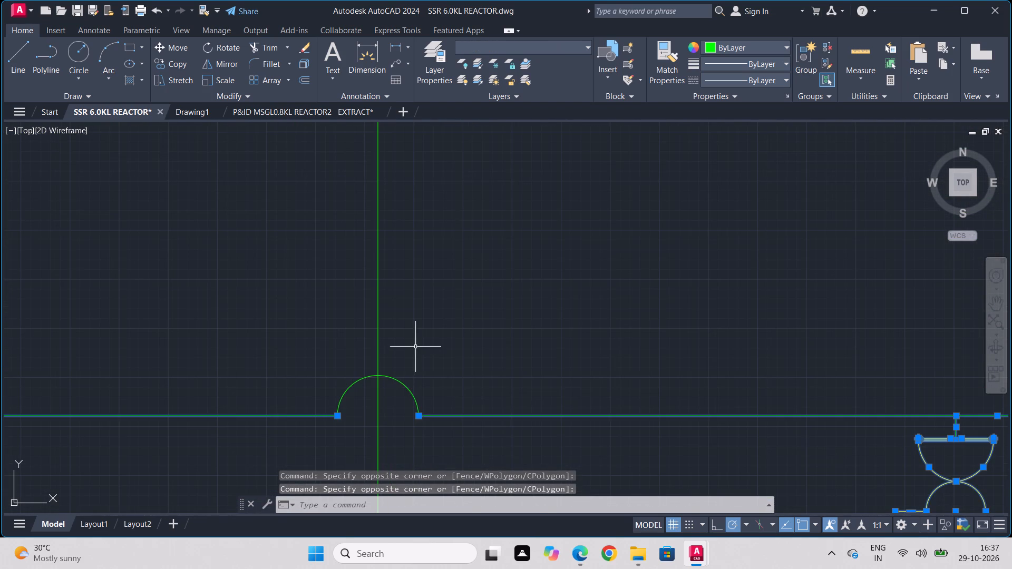
drag(415, 347, 415, 367)
click(405, 412)
scroll(231, 371, down, 4)
middle_drag(230, 374, 570, 366)
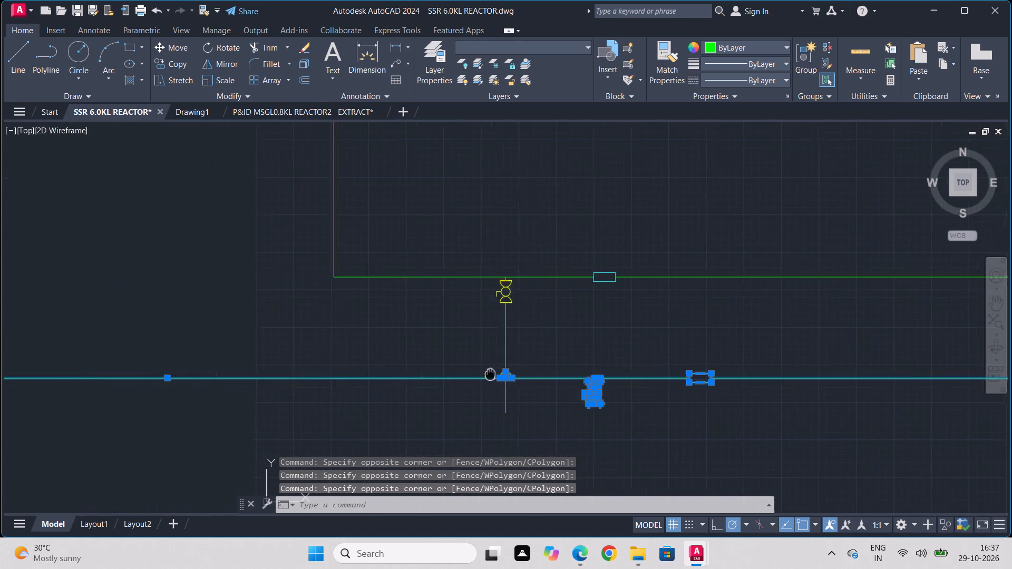
middle_drag(570, 366, 733, 330)
scroll(299, 280, down, 1)
click(169, 49)
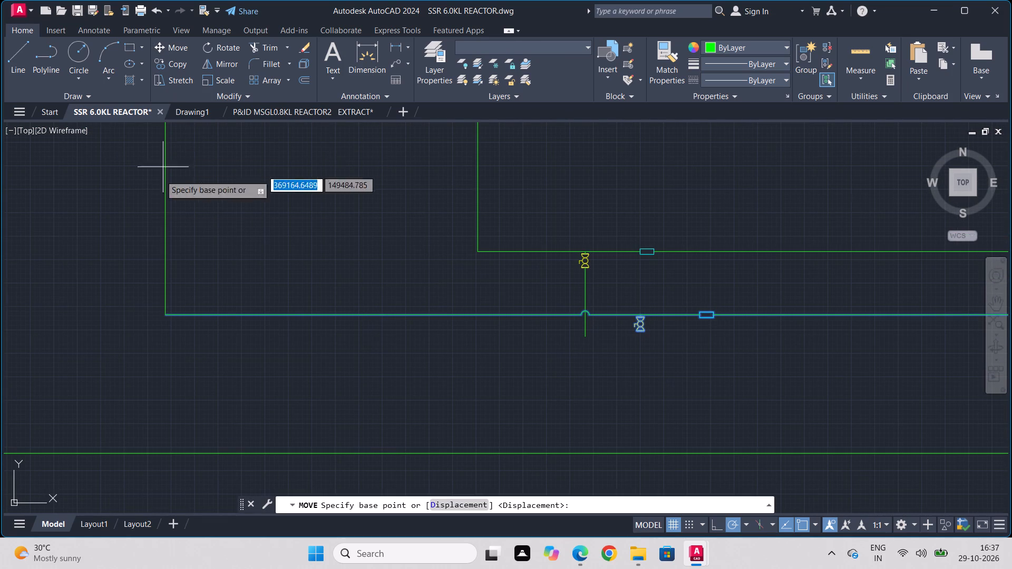
click(167, 315)
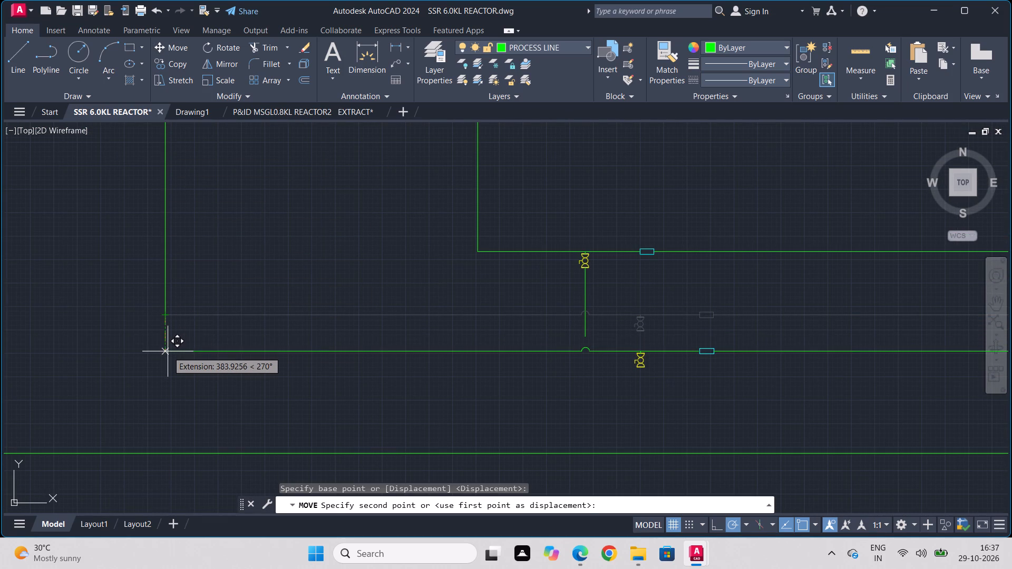
click(168, 351)
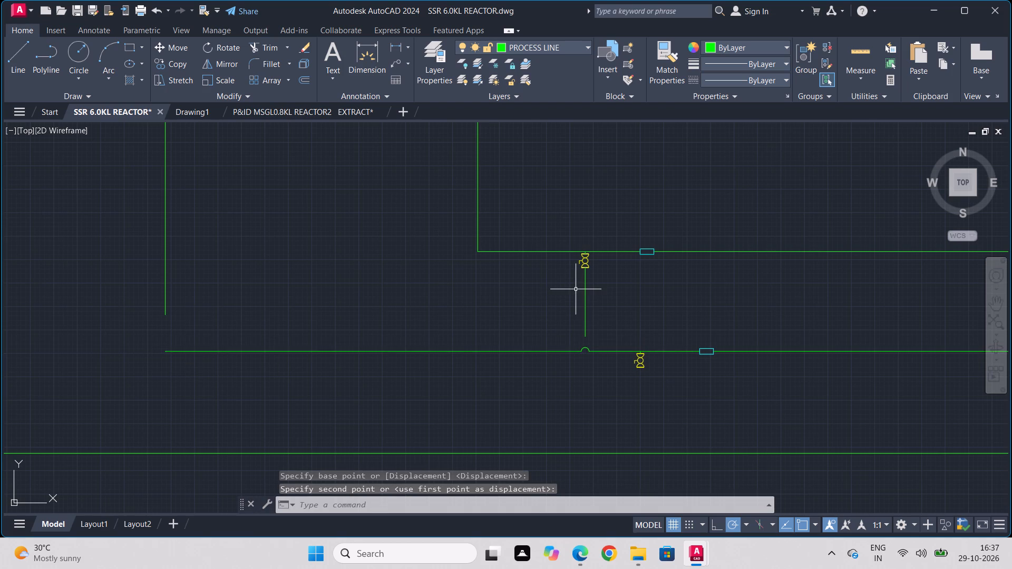
Stretch the lower end of the leftmost vertical process line down to the start of the lower branch's horizontal line.
click(163, 295)
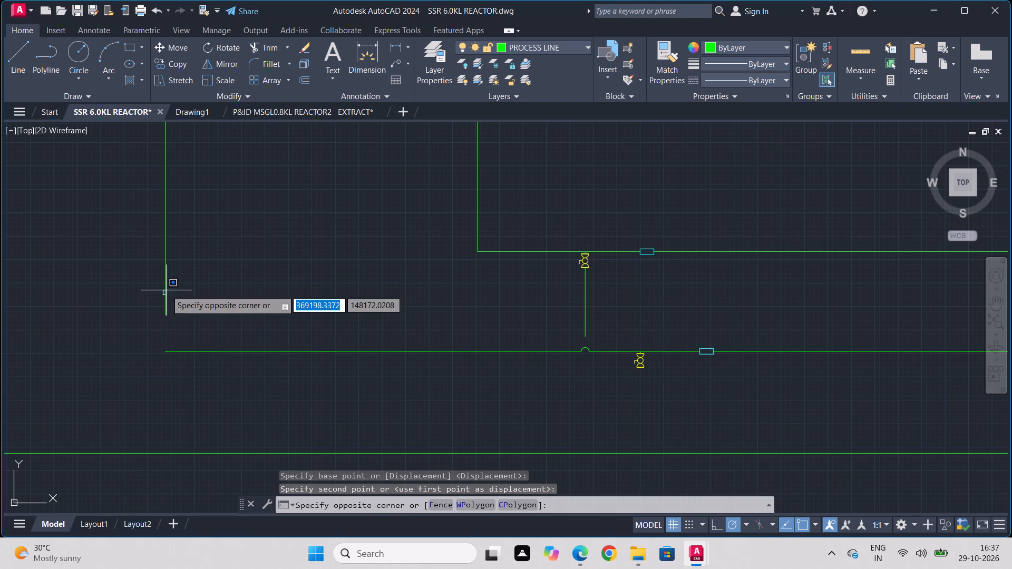
click(166, 290)
click(166, 297)
click(165, 313)
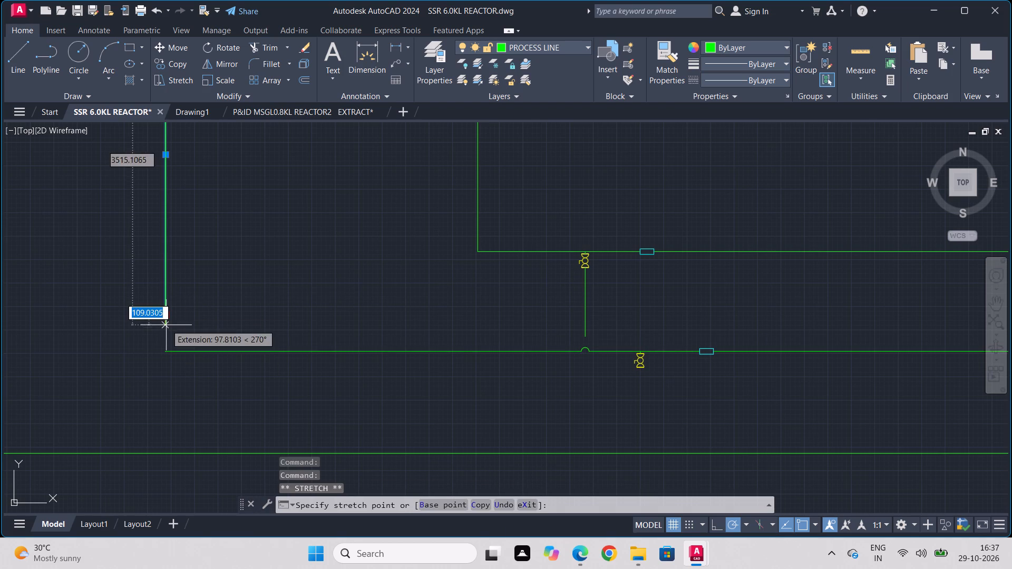
click(167, 349)
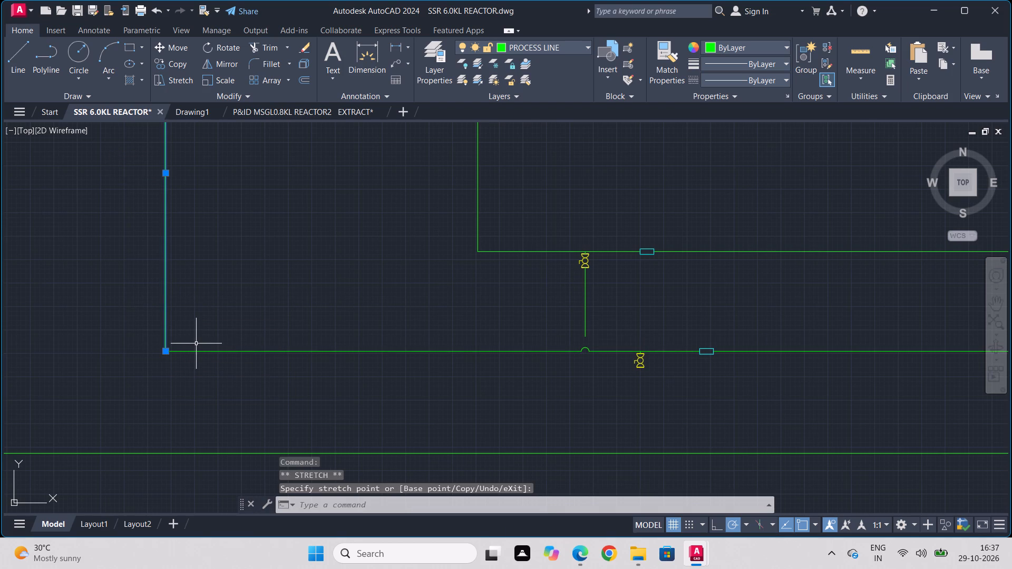
key(Escape)
Scale up the upper branch's small hanging valve and its vertical line about their connection point on the horizontal line.
scroll(579, 288, up, 2)
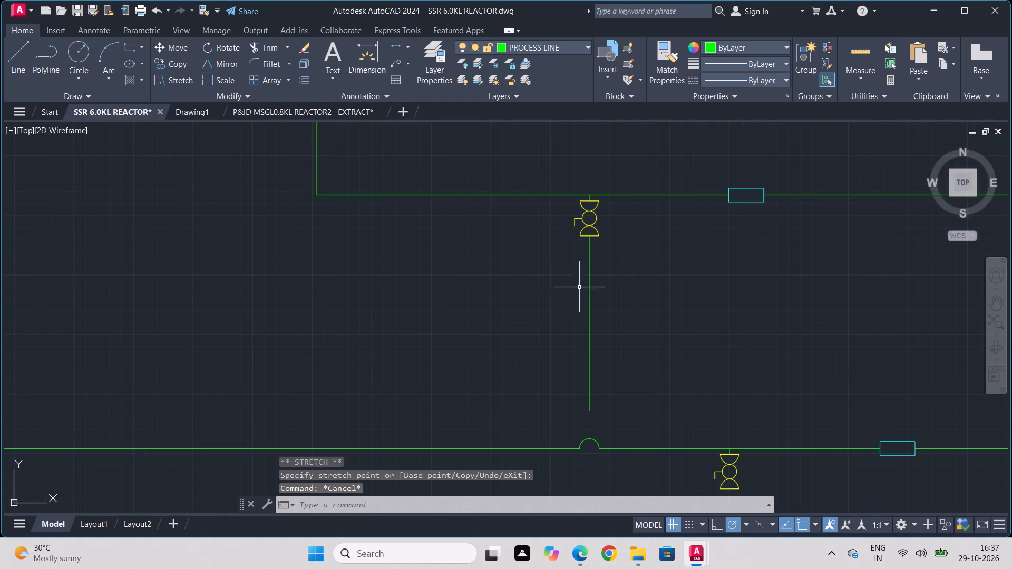
scroll(599, 208, up, 2)
click(577, 183)
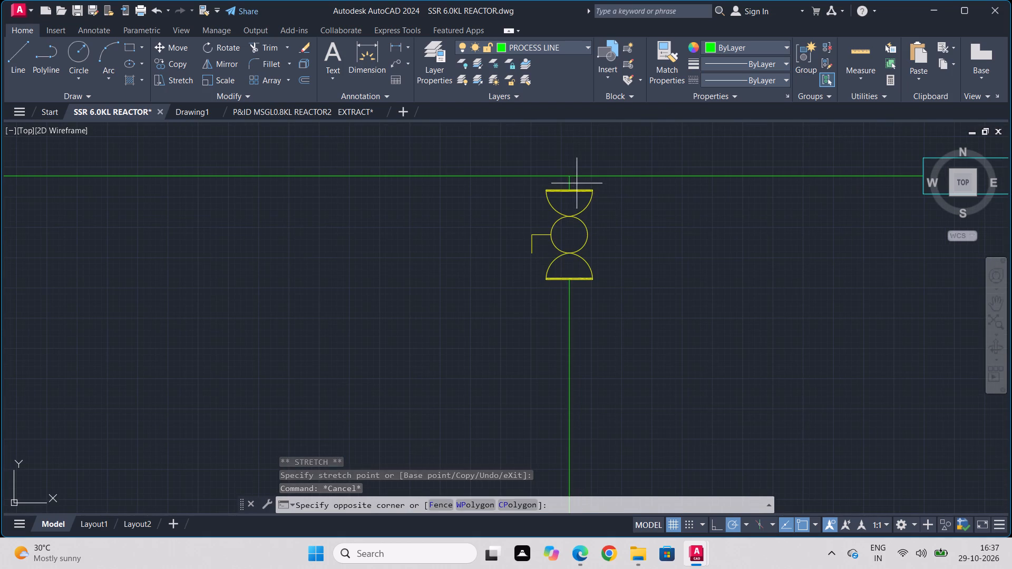
click(454, 398)
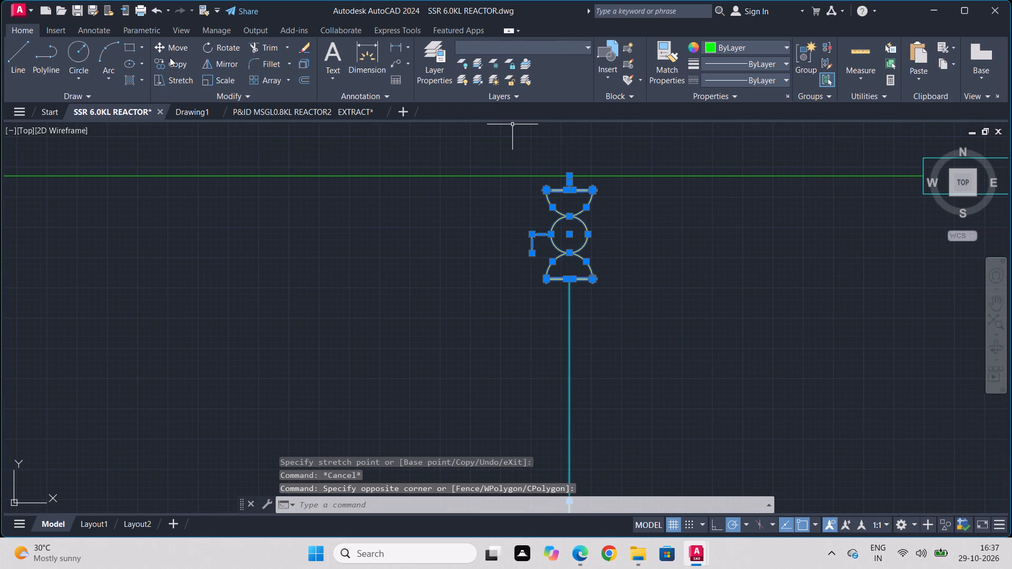
click(217, 82)
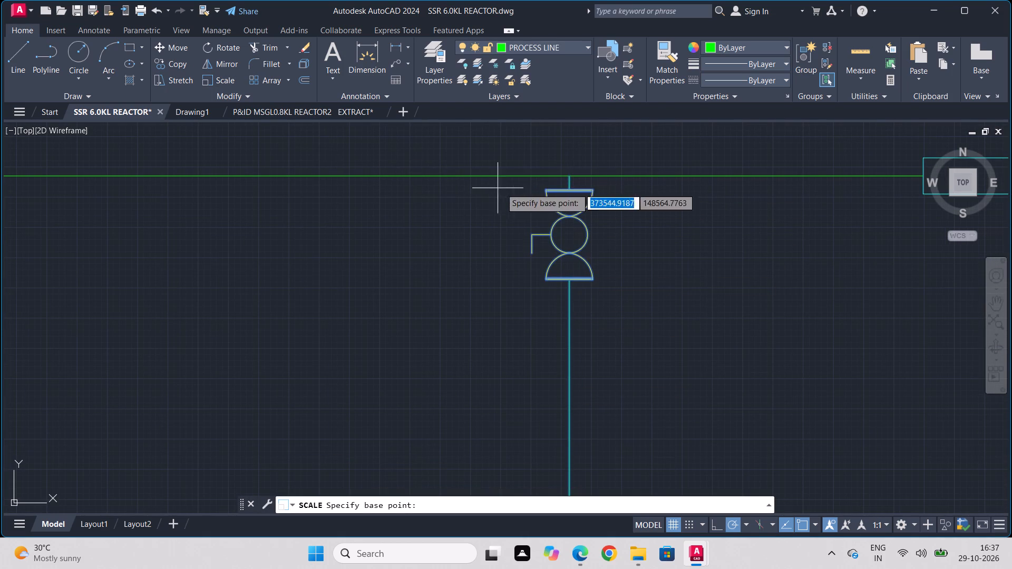
click(567, 179)
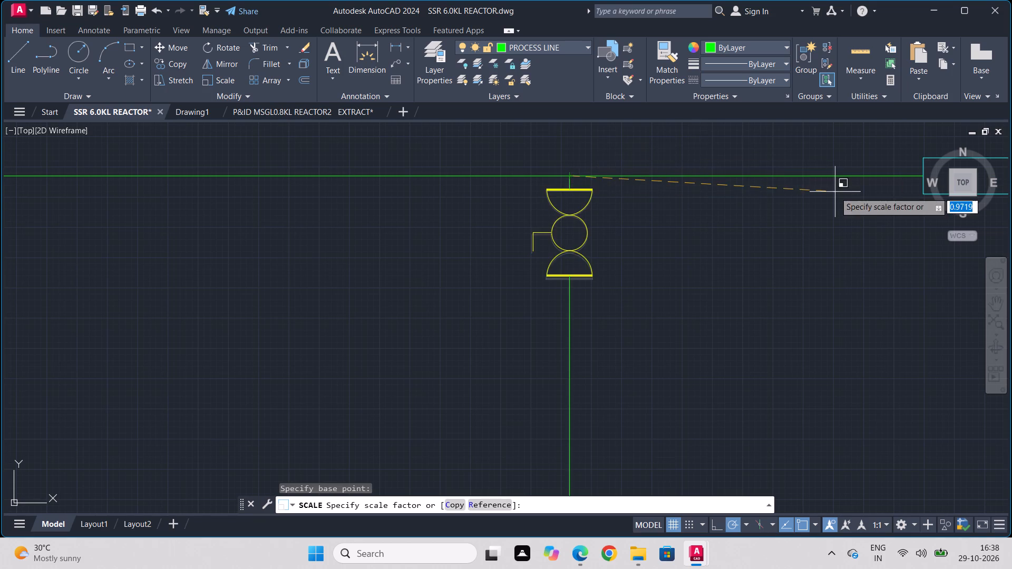
scroll(814, 161, down, 2)
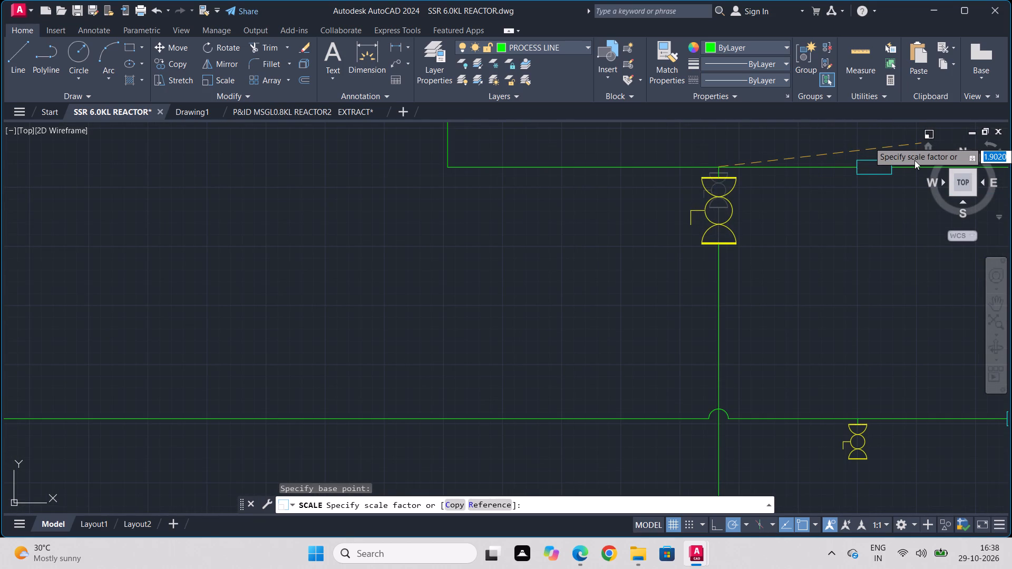
click(908, 161)
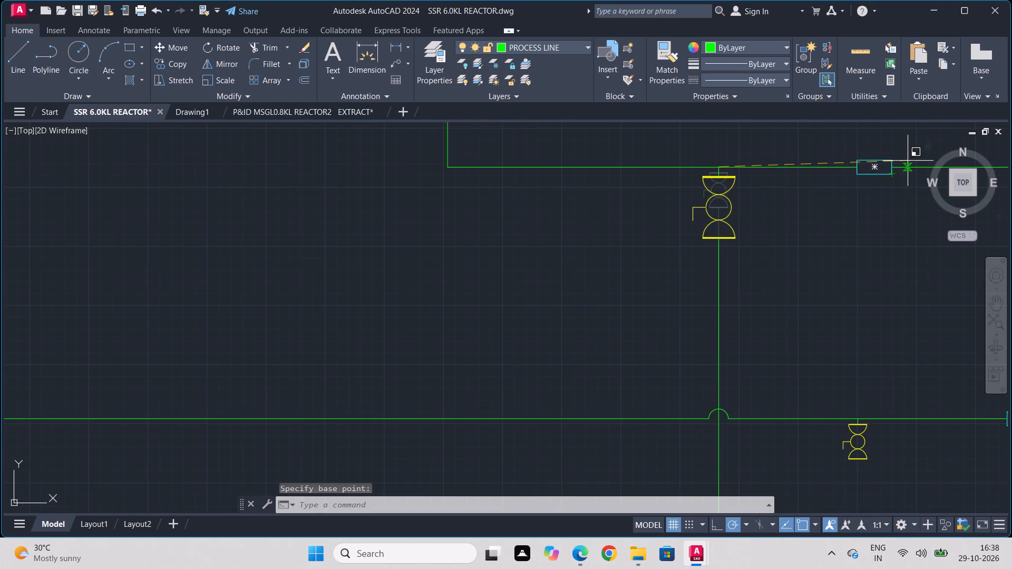
Scale up the lower branch's small hanging valve about its connection point on the horizontal line.
middle_drag(871, 436, 722, 331)
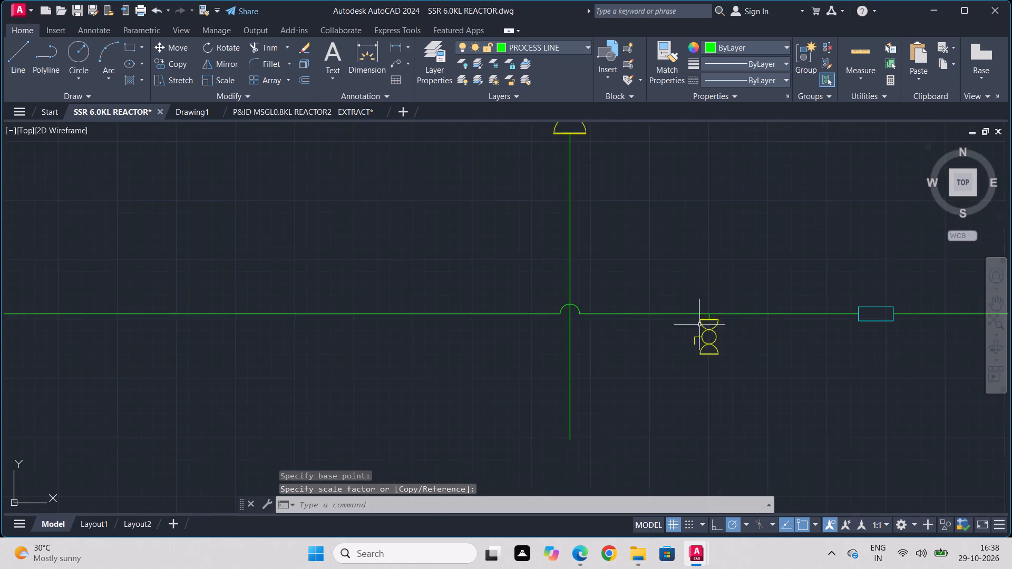
scroll(675, 332, up, 3)
click(841, 277)
click(705, 478)
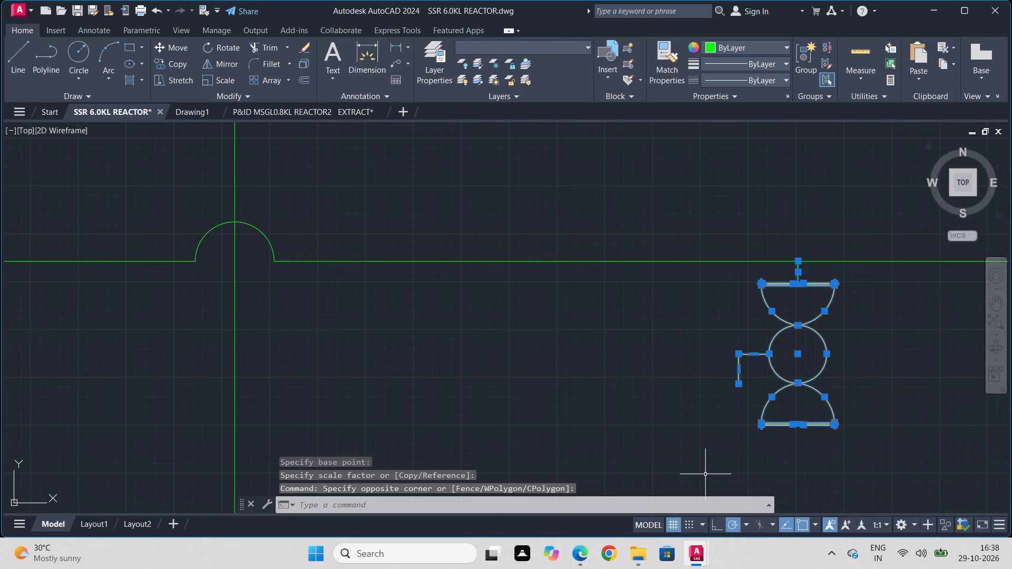
click(210, 80)
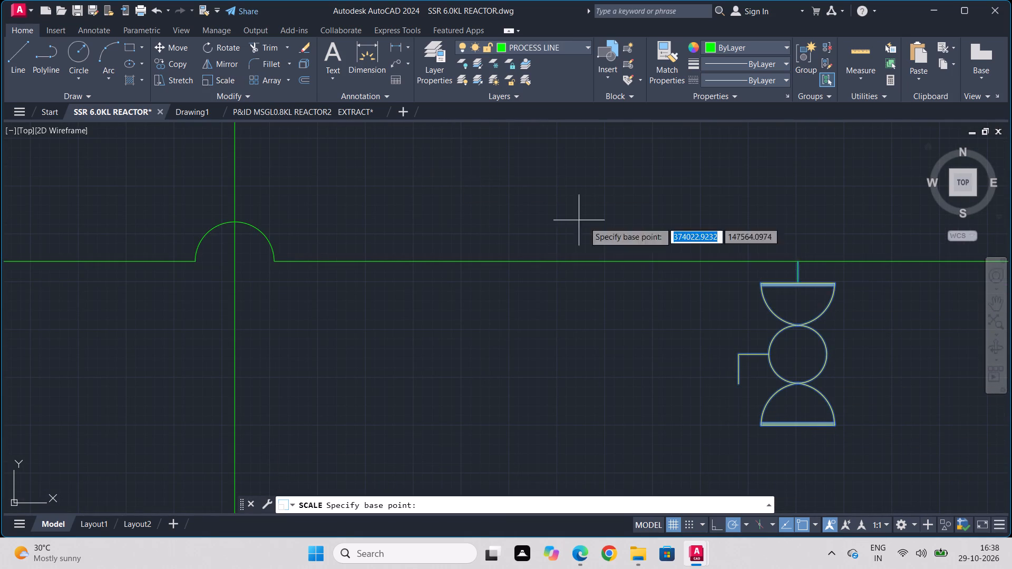
click(801, 260)
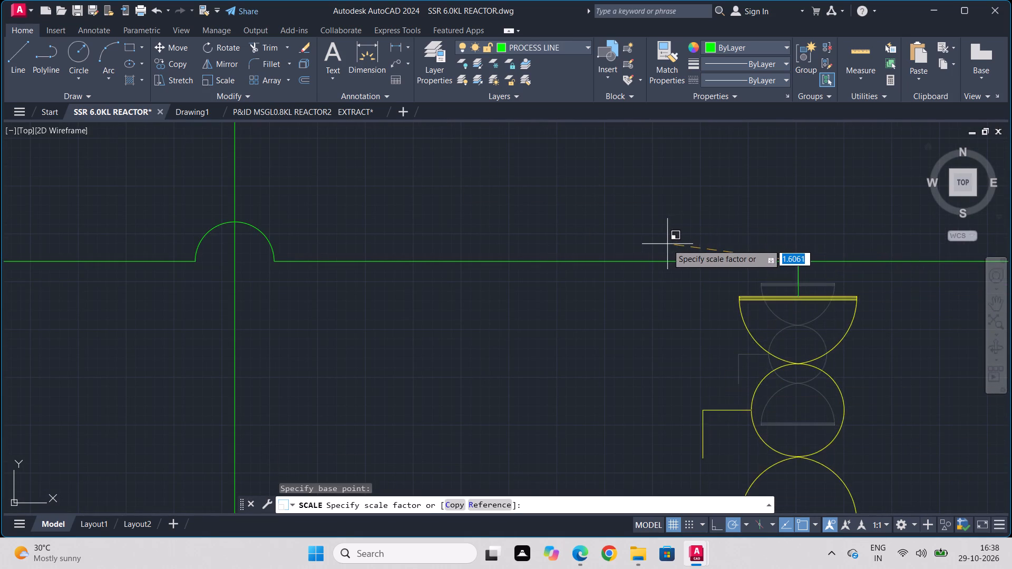
scroll(667, 244, down, 3)
scroll(667, 244, up, 1)
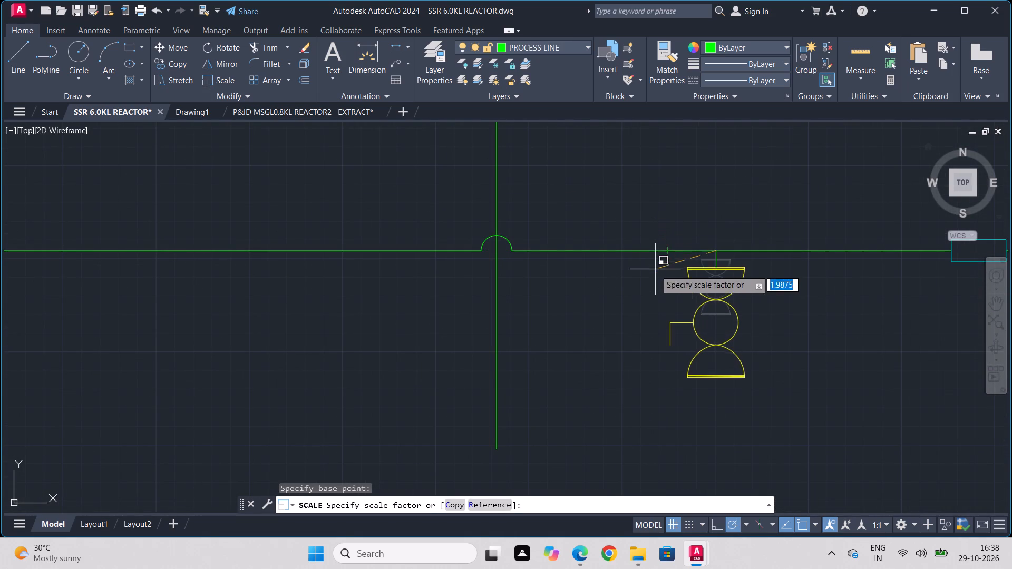
click(673, 244)
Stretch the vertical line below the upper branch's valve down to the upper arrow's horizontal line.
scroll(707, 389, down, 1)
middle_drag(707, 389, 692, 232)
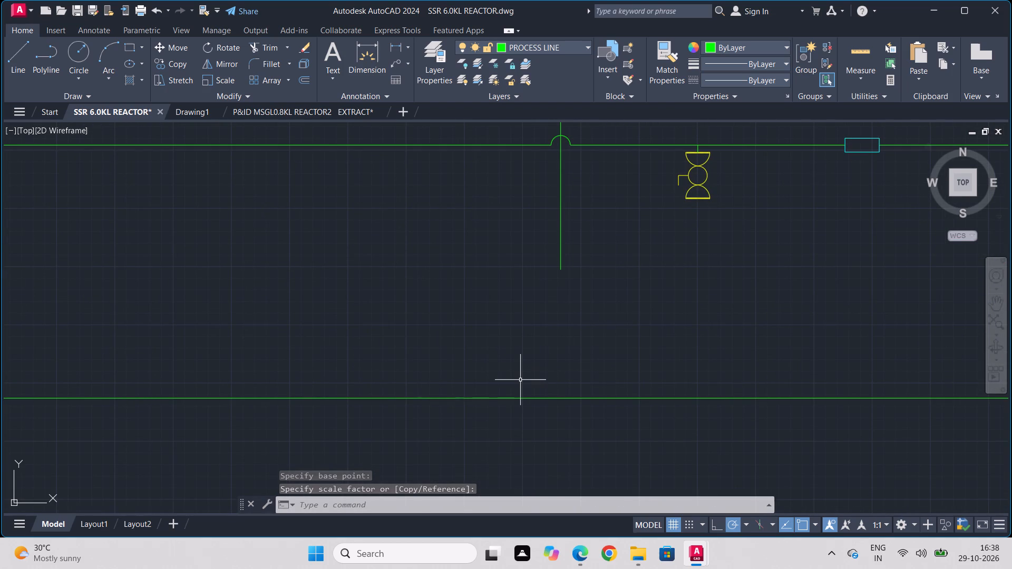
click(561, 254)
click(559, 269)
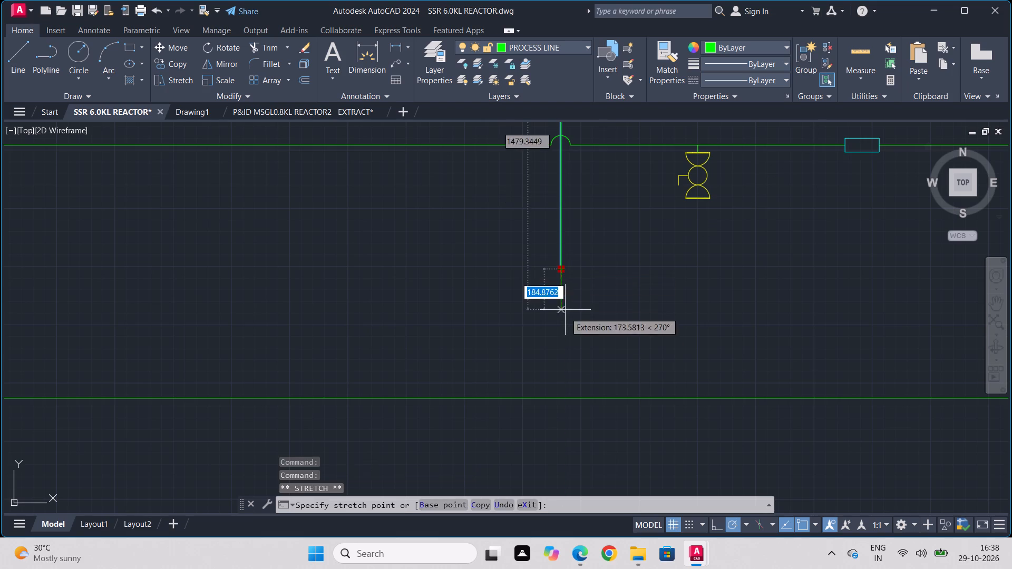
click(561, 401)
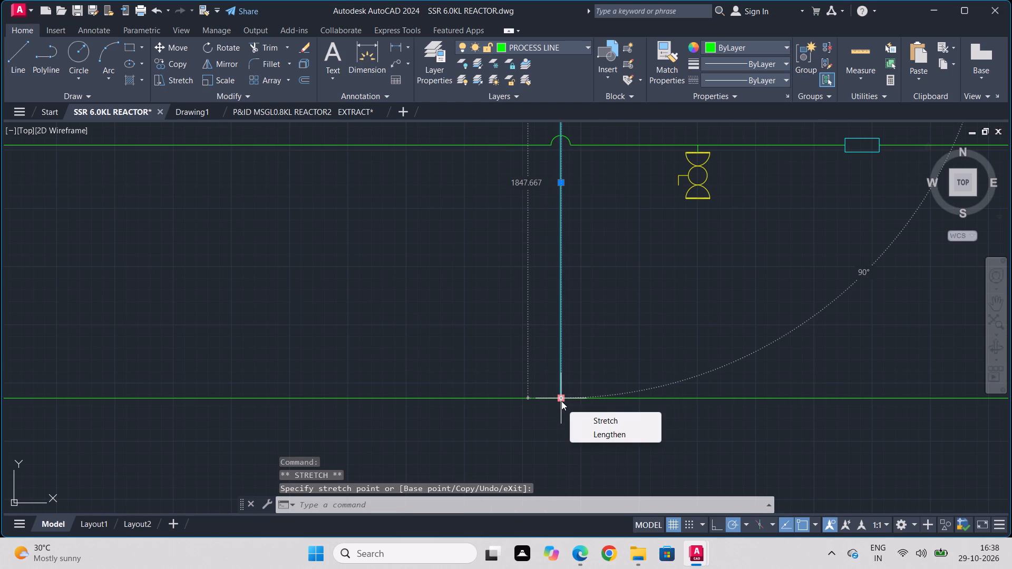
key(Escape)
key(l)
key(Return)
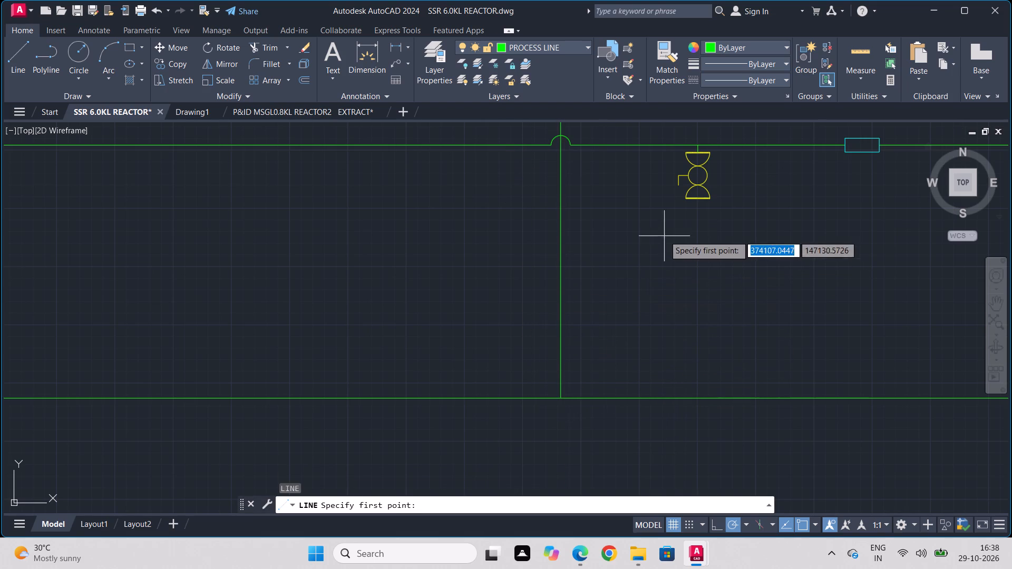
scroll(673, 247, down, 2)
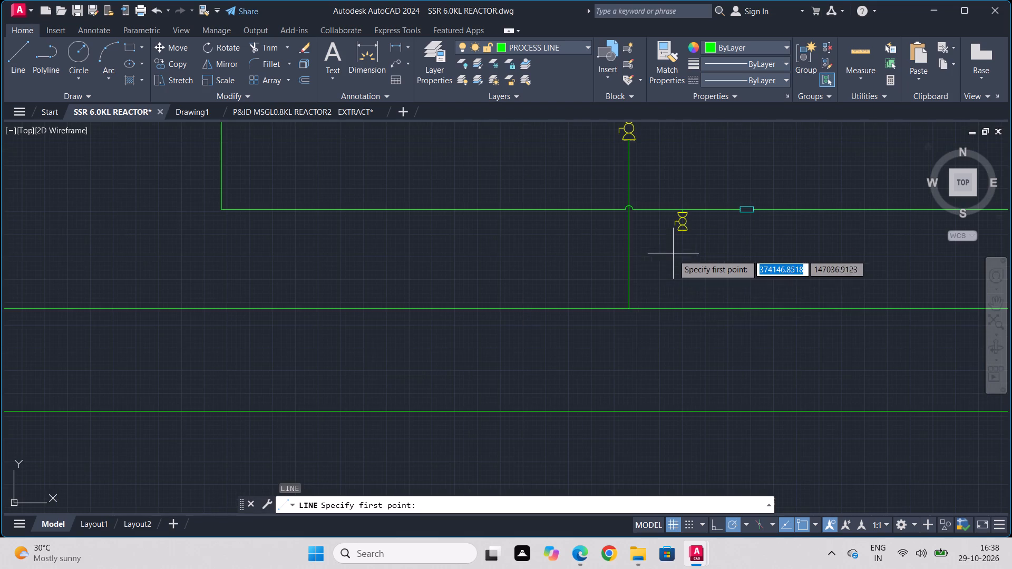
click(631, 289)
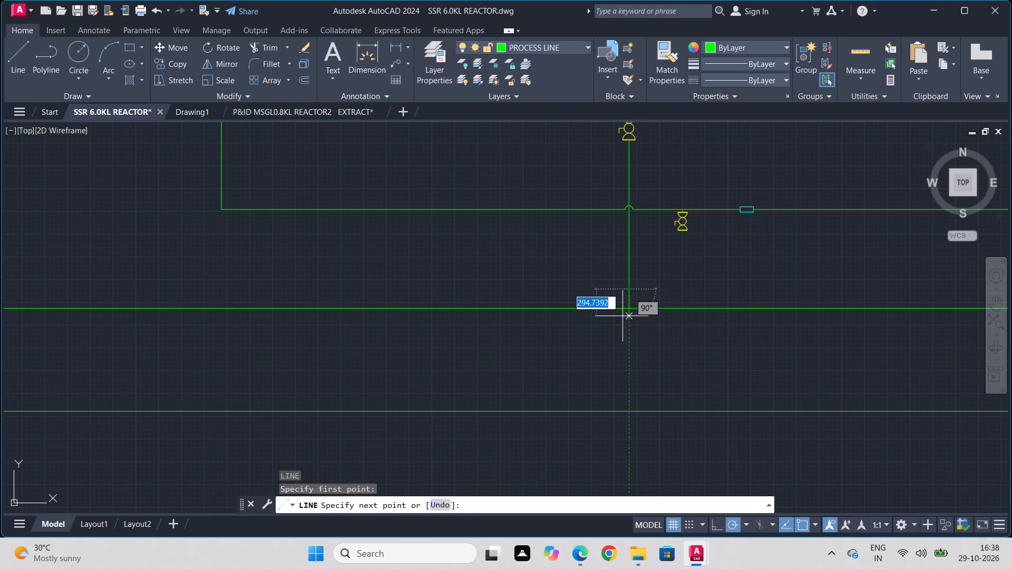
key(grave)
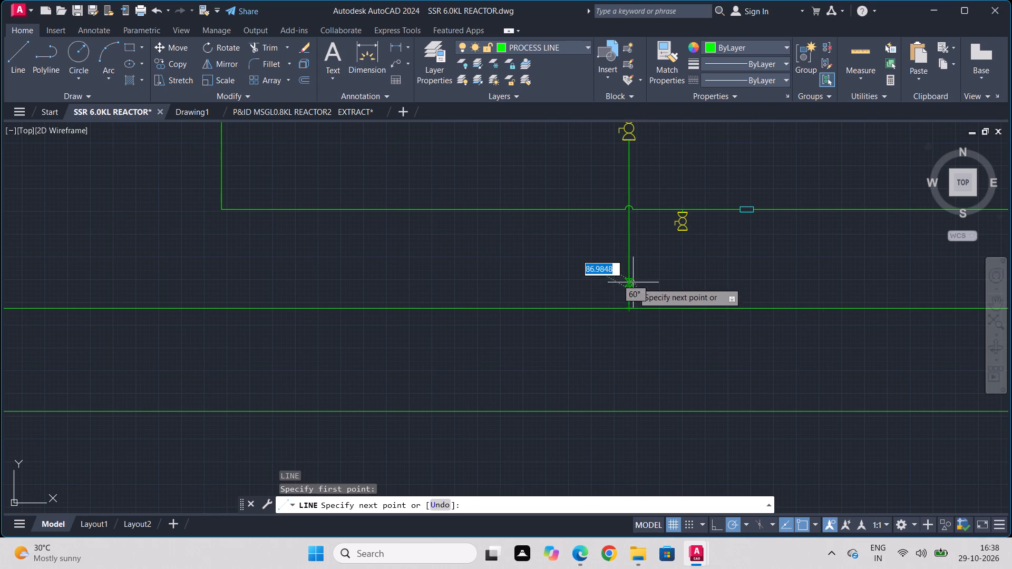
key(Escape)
Stretch the vertical line below the upper branch's valve down to the lower arrow's horizontal line.
click(628, 286)
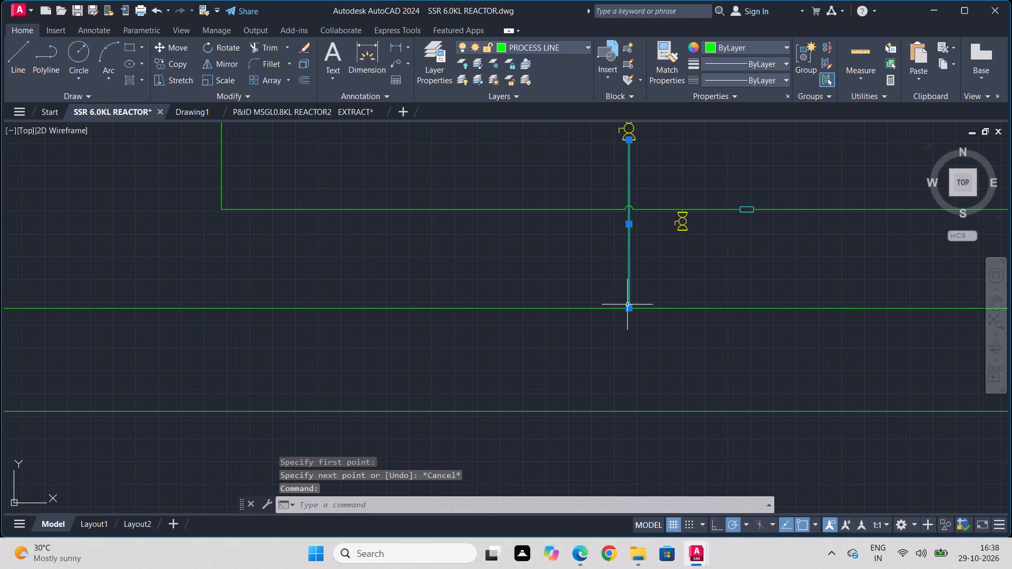
click(628, 308)
click(629, 414)
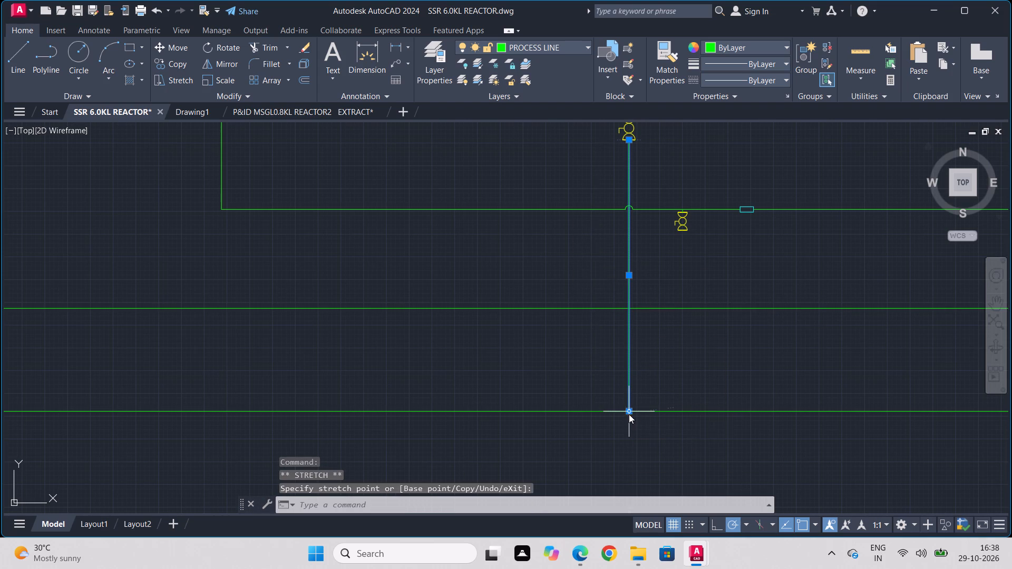
key(Escape)
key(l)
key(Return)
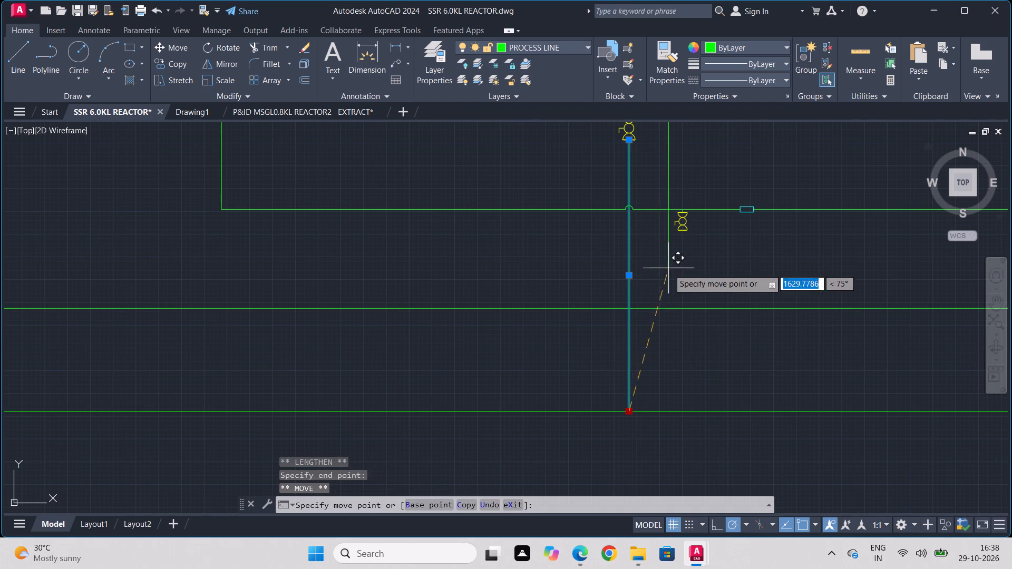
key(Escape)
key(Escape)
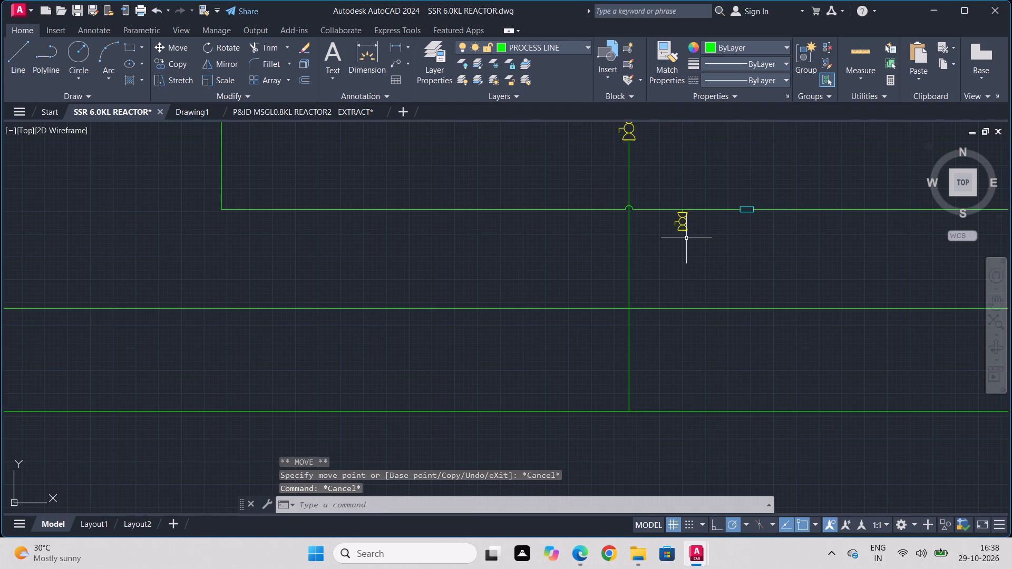
Draw a vertical line about 1,988 units long from the bottom of the lower branch's valve to the lower arrow's horizontal line.
key(l)
key(Return)
scroll(679, 243, up, 1)
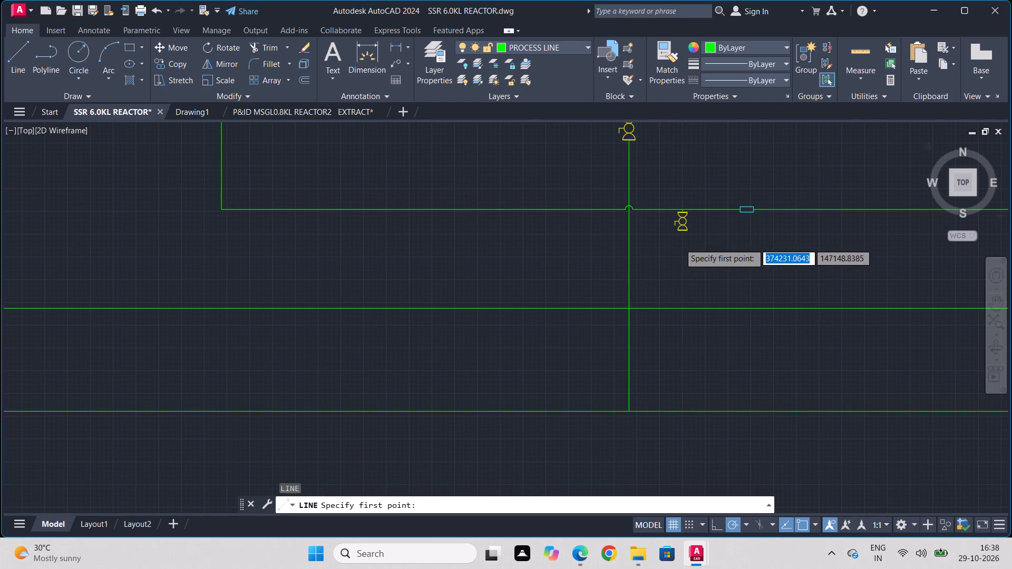
scroll(679, 243, up, 2)
click(680, 194)
scroll(635, 328, down, 2)
middle_drag(646, 359, 636, 203)
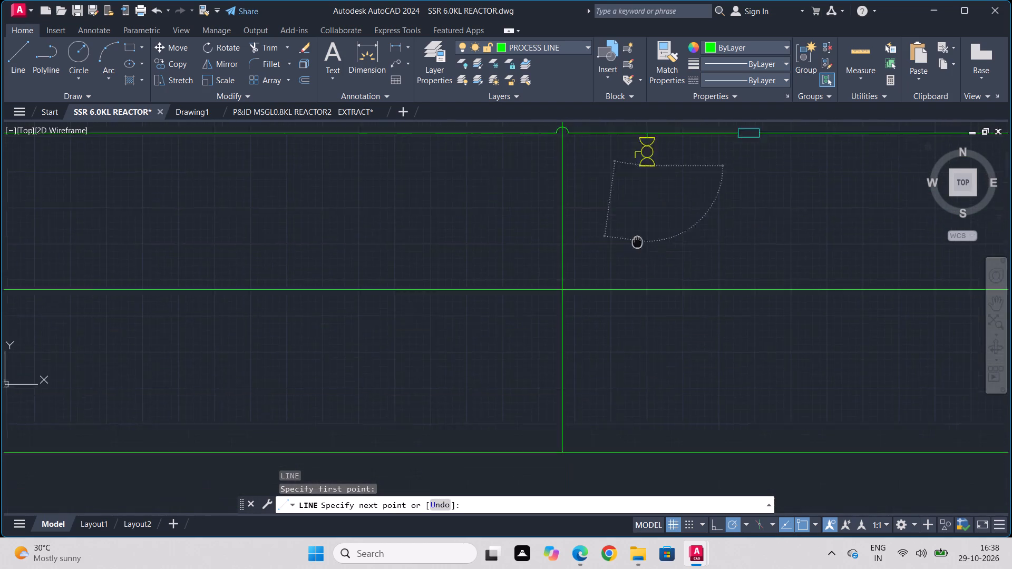
middle_drag(636, 203, 636, 177)
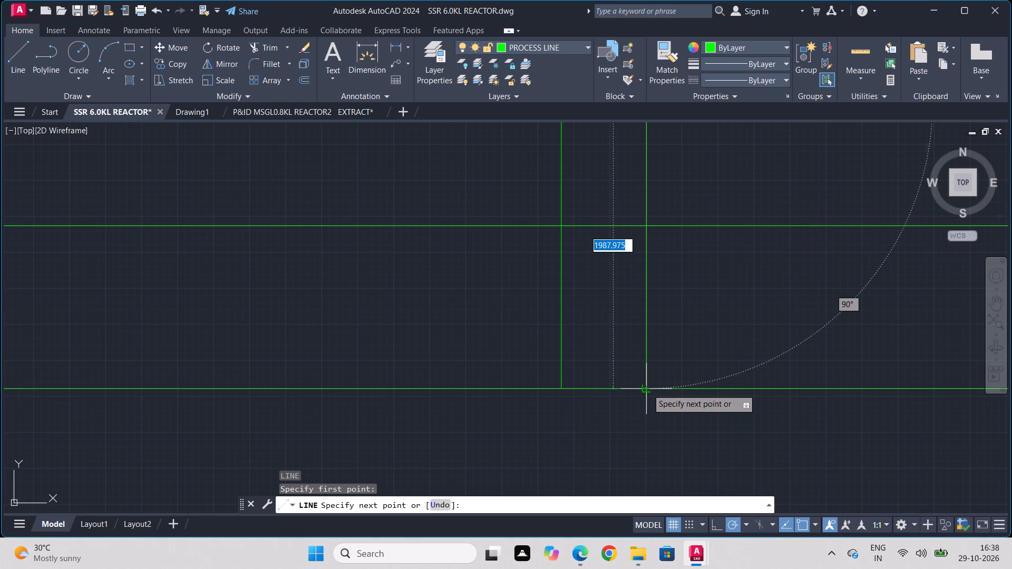
click(647, 389)
key(Escape)
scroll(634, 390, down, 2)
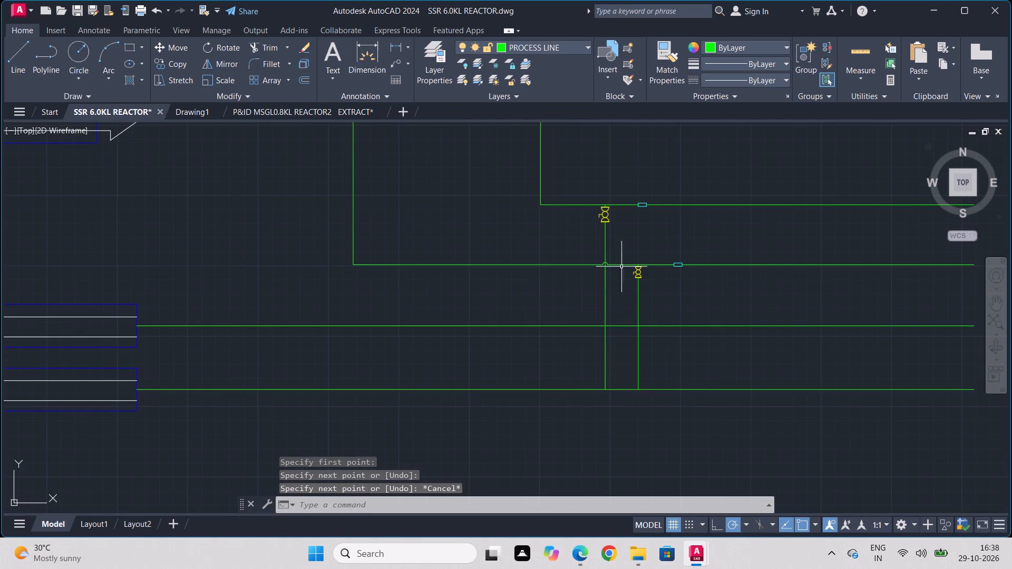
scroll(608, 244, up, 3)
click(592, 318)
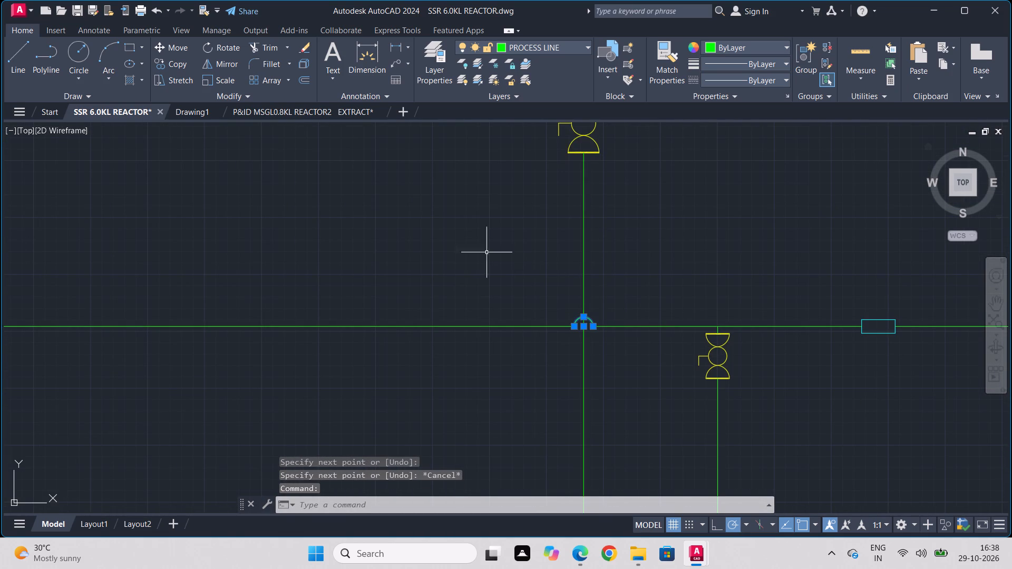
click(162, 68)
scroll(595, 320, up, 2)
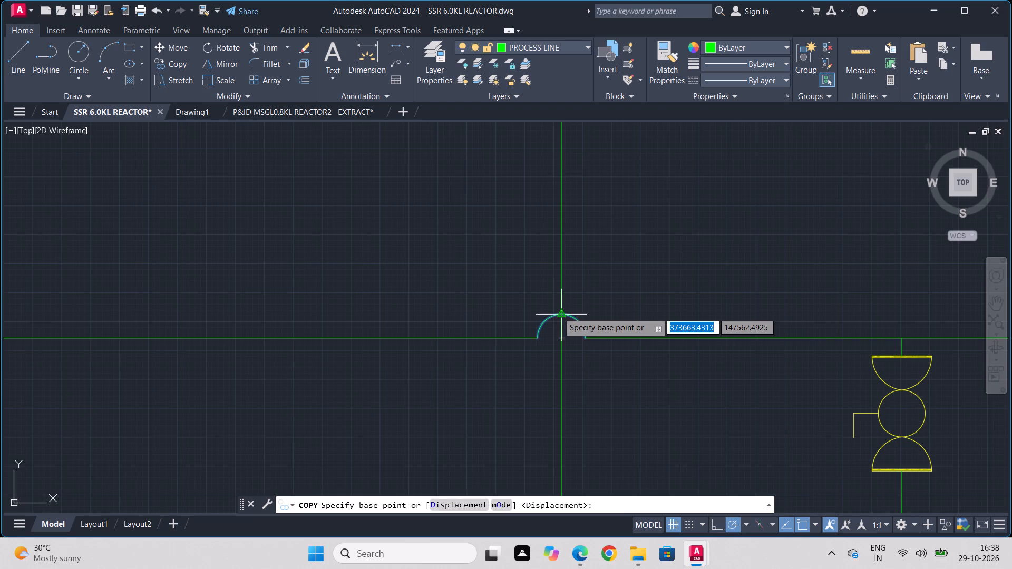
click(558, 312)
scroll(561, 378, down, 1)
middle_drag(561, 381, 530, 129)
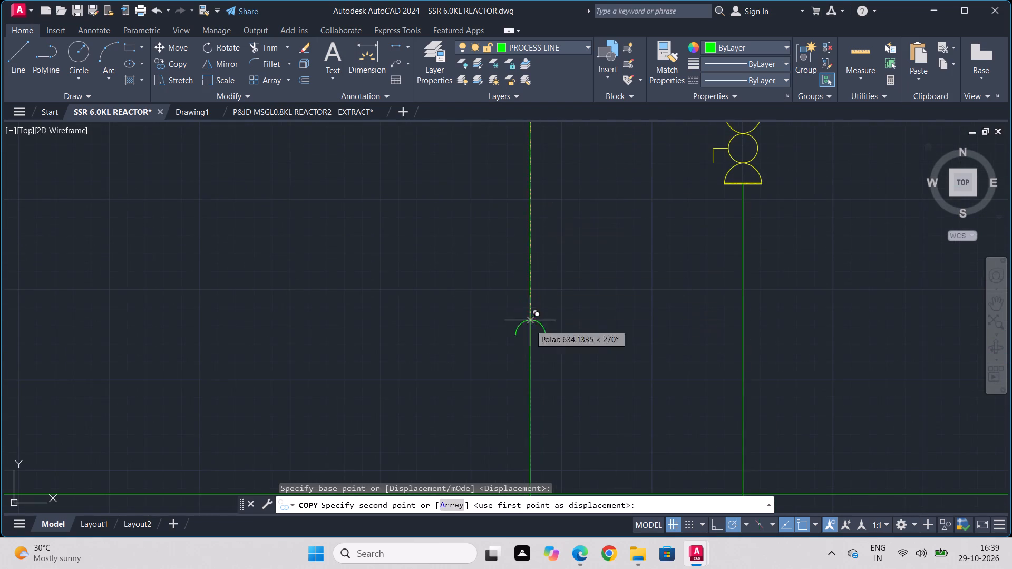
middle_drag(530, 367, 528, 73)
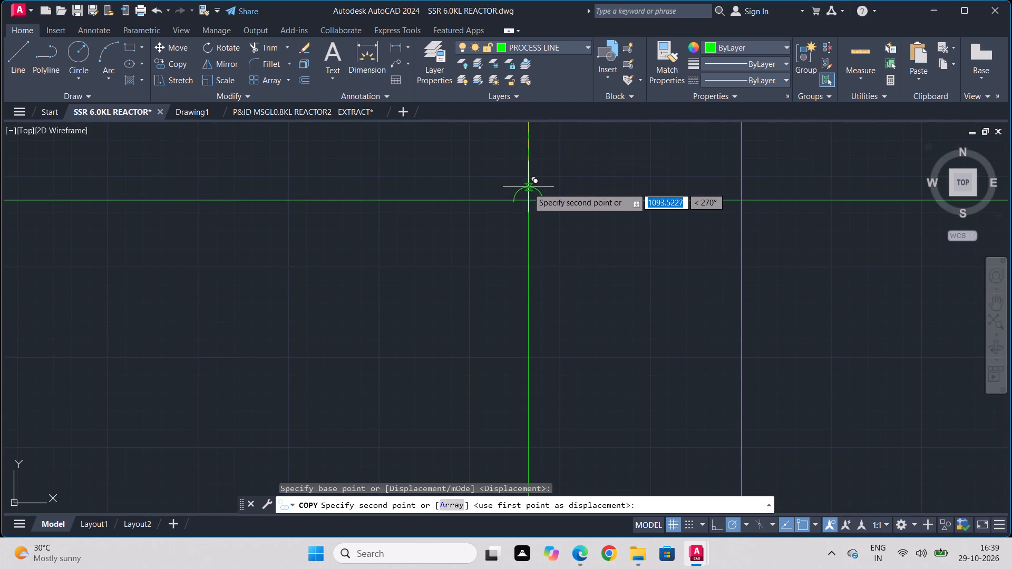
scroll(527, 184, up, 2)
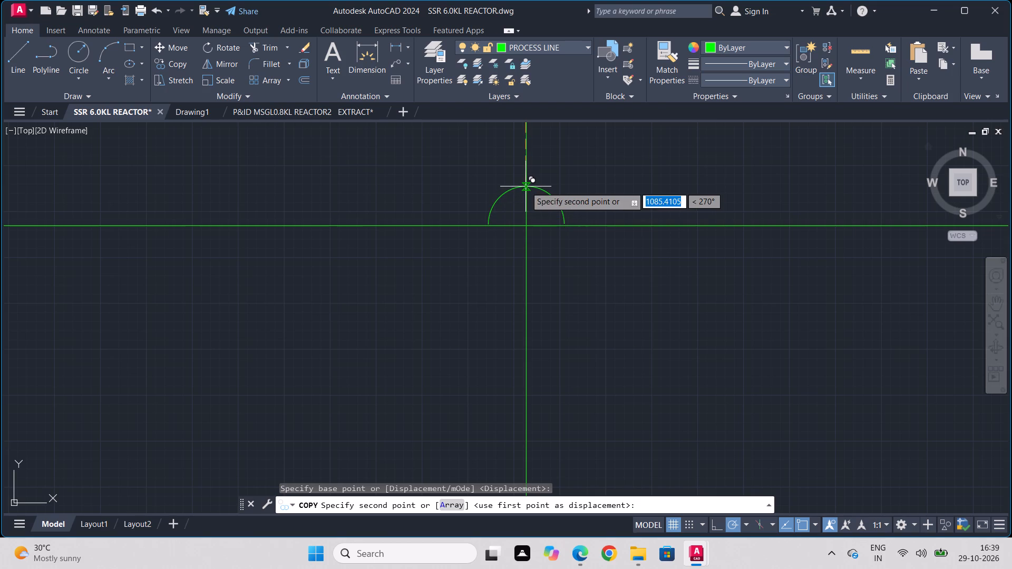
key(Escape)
Draw a small circle centred where the upper branch's vertical line crosses the upper left-pointing arrow's horizontal line.
key(c)
key(Return)
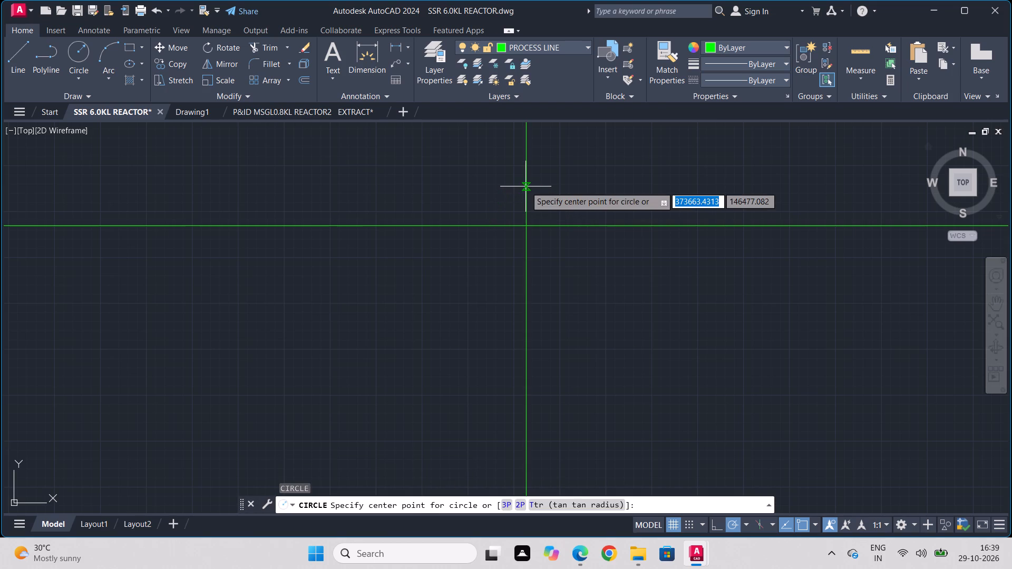
click(525, 226)
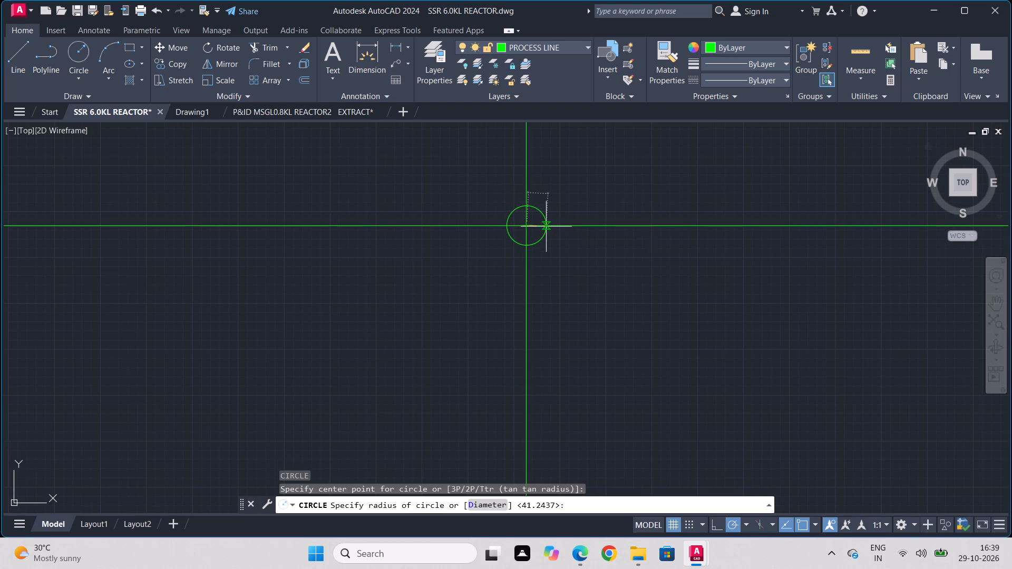
click(546, 227)
Copy the small circle about 588 units along the horizontal line to its crossing with the lower branch's vertical line.
click(541, 238)
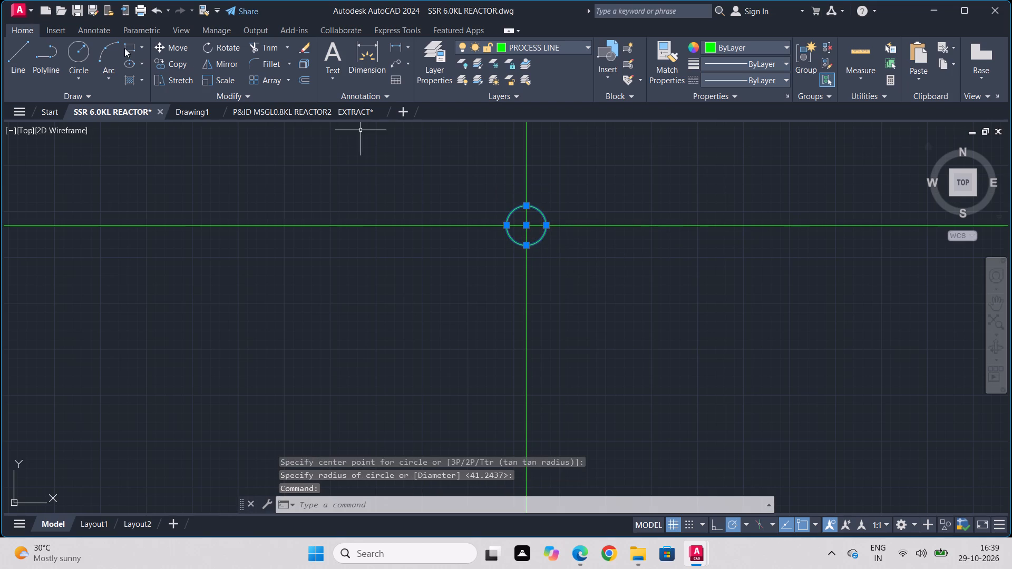
click(172, 61)
click(527, 229)
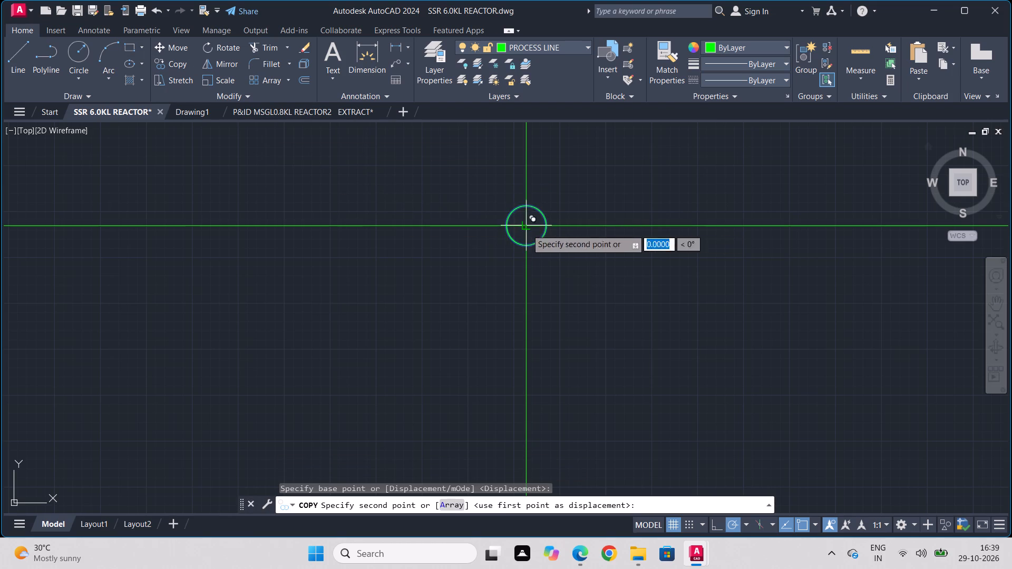
middle_drag(851, 274, 497, 339)
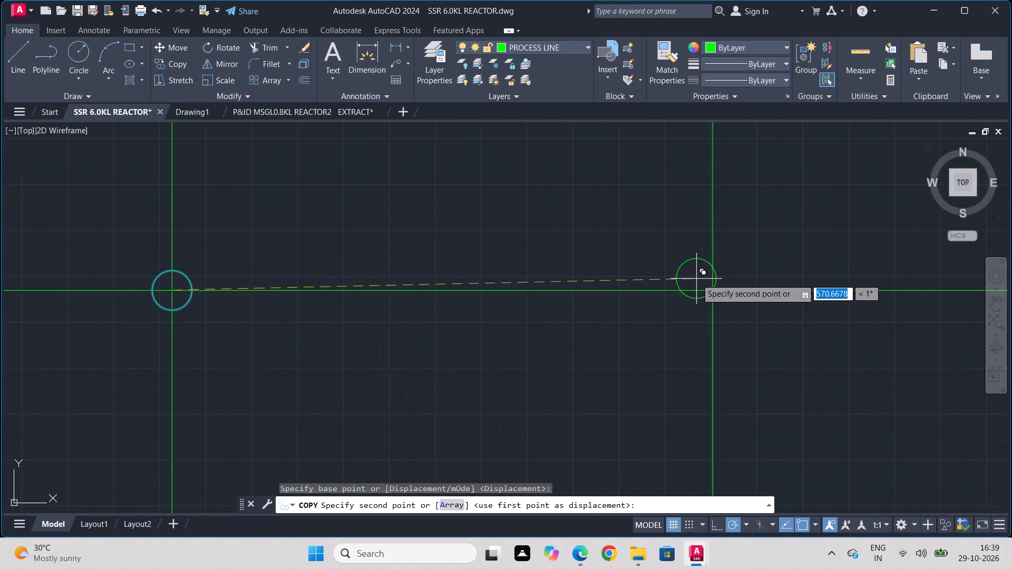
click(714, 289)
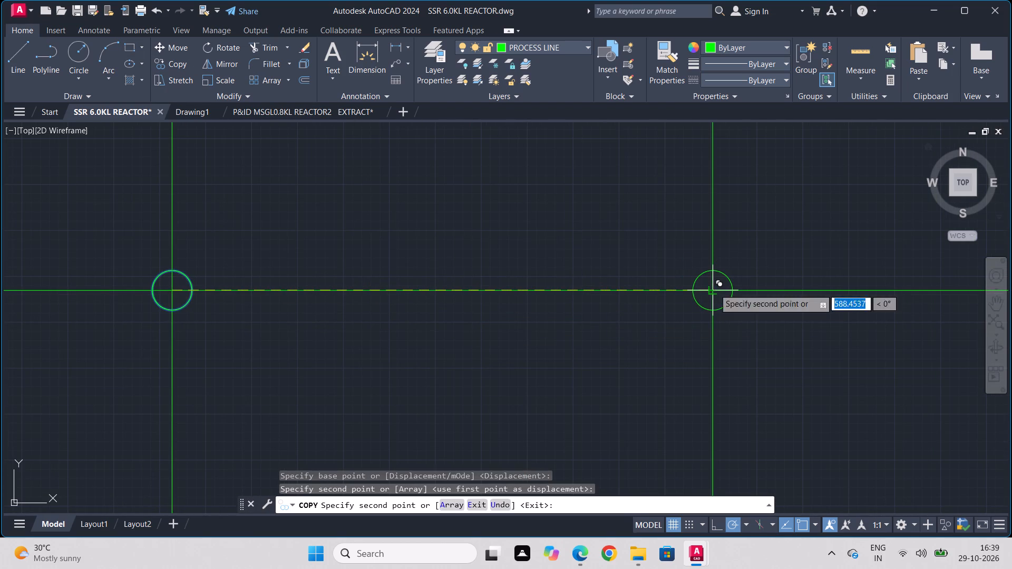
key(Escape)
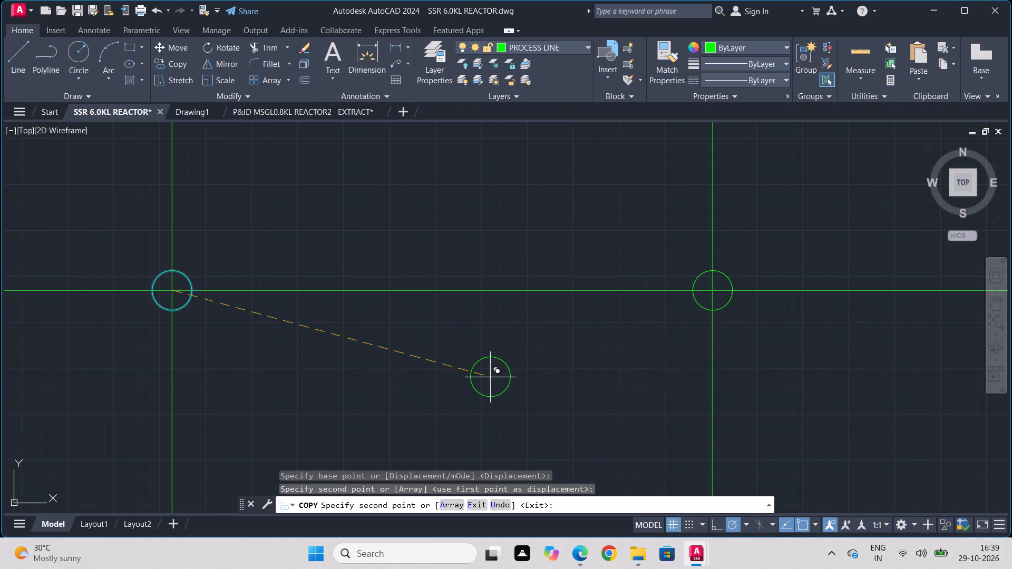
Trim the lower half of both circles and the horizontal line inside them, leaving semicircular line jumps at the two crossings.
text(TR)
key(Return)
middle_drag(276, 350, 523, 350)
scroll(410, 303, up, 2)
drag(398, 247, 356, 341)
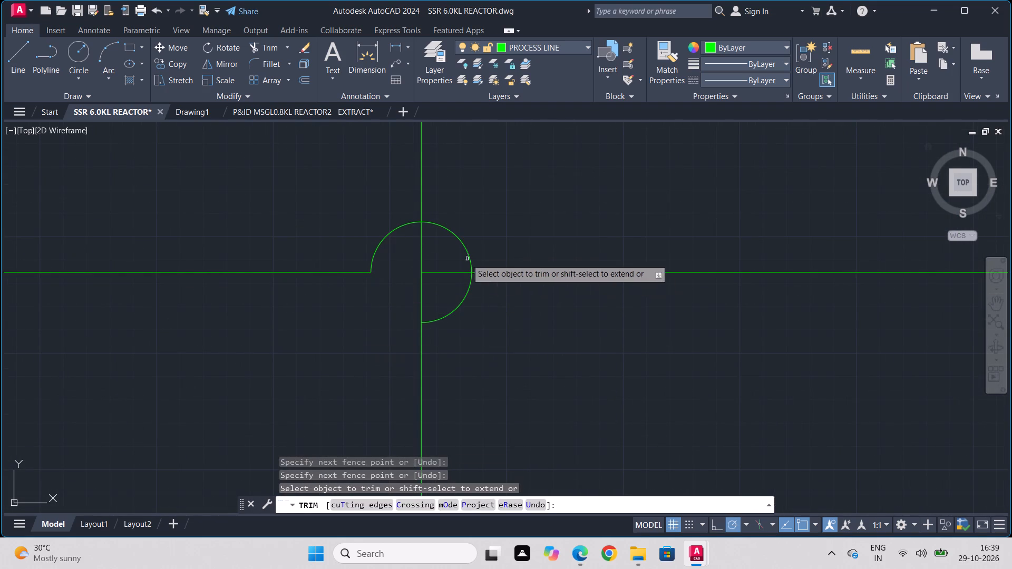
drag(452, 261, 563, 344)
scroll(731, 344, down, 2)
middle_drag(731, 344, 214, 341)
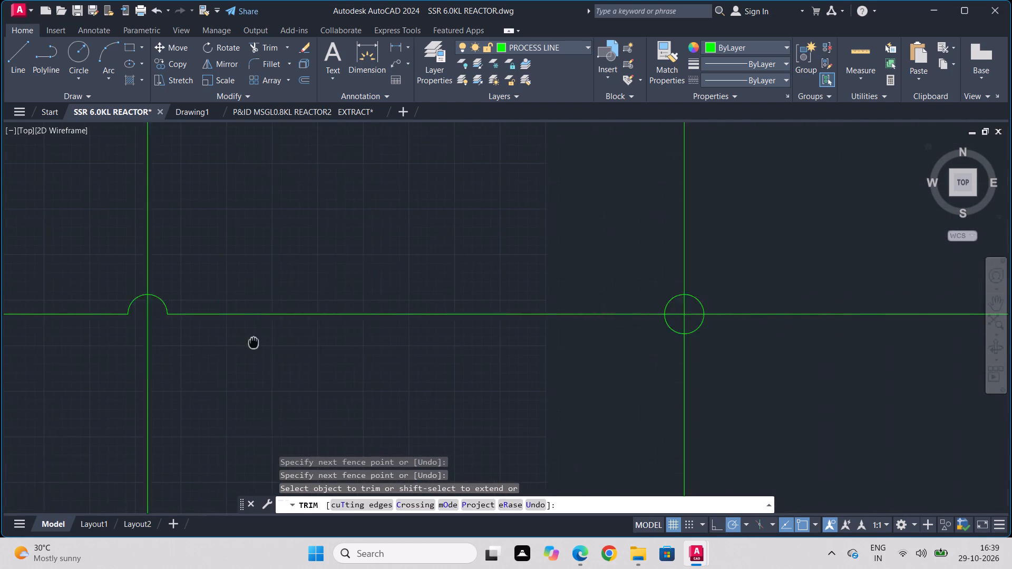
middle_drag(214, 341, 227, 342)
scroll(562, 318, up, 2)
drag(723, 297, 682, 397)
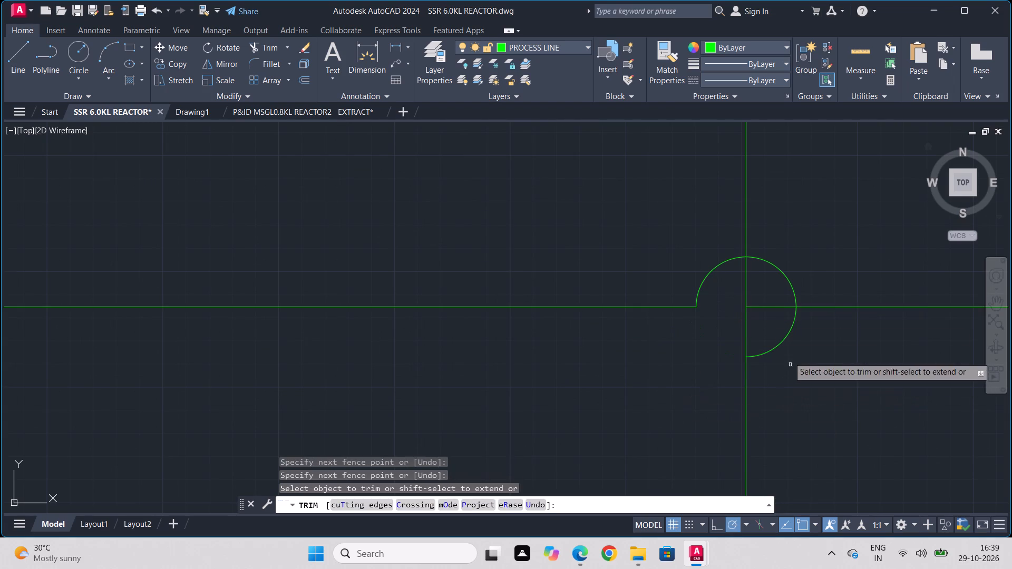
drag(763, 279, 831, 378)
scroll(841, 386, down, 2)
key(Escape)
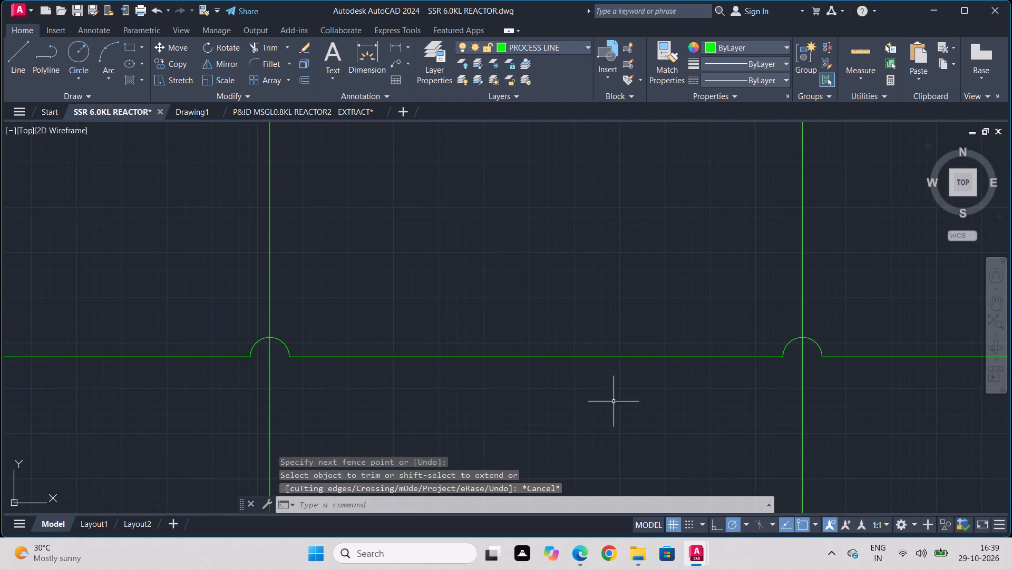
Save the drawing.
scroll(589, 404, down, 3)
middle_drag(587, 405, 606, 267)
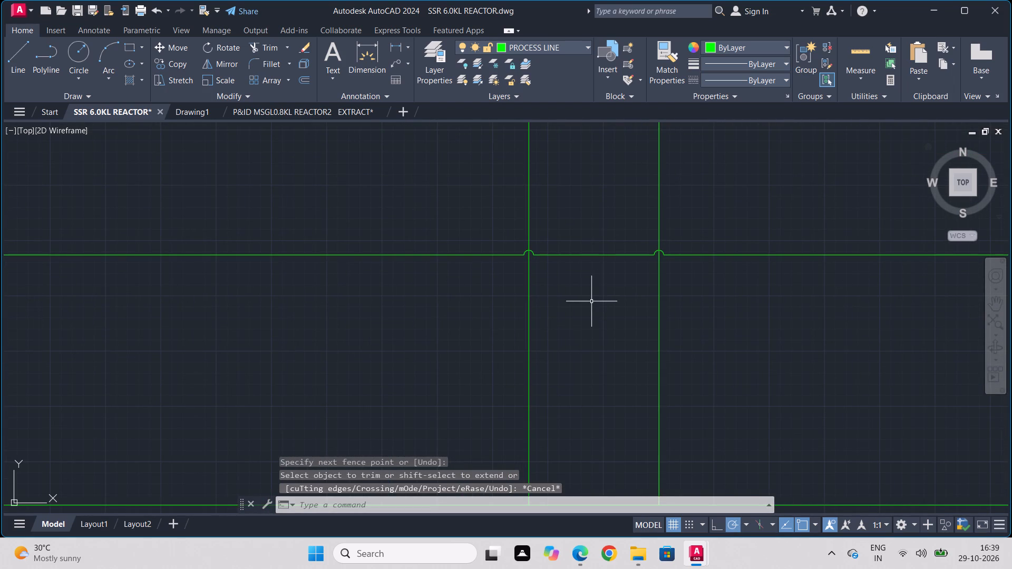
key(ctrl+s)
Move the five loose yellow symbols beside the manifold to the empty area left of the arrows, beneath the other spare symbols.
scroll(565, 358, down, 2)
scroll(477, 404, down, 2)
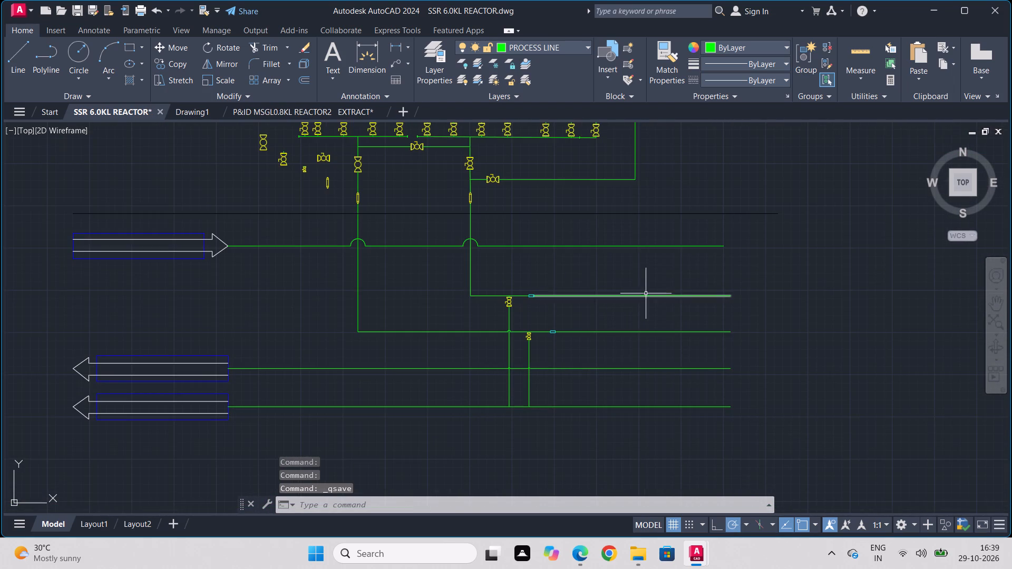
middle_drag(640, 272, 807, 447)
scroll(802, 412, down, 1)
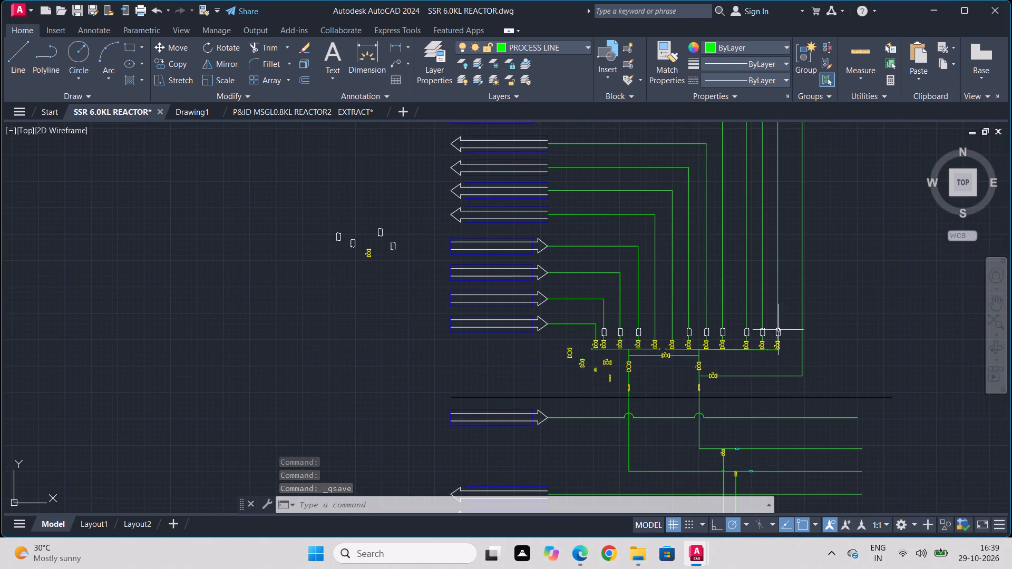
middle_drag(796, 398, 773, 295)
scroll(602, 313, up, 2)
middle_drag(581, 248, 716, 348)
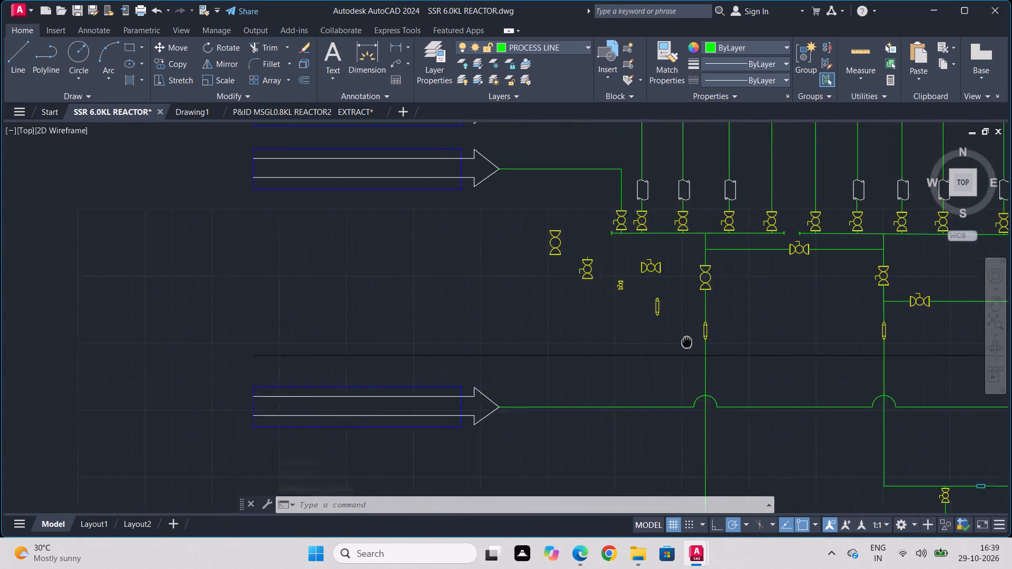
middle_drag(716, 348, 725, 346)
scroll(699, 266, up, 1)
drag(715, 254, 700, 282)
click(583, 372)
drag(585, 181, 552, 239)
drag(480, 379, 480, 374)
drag(166, 51, 174, 58)
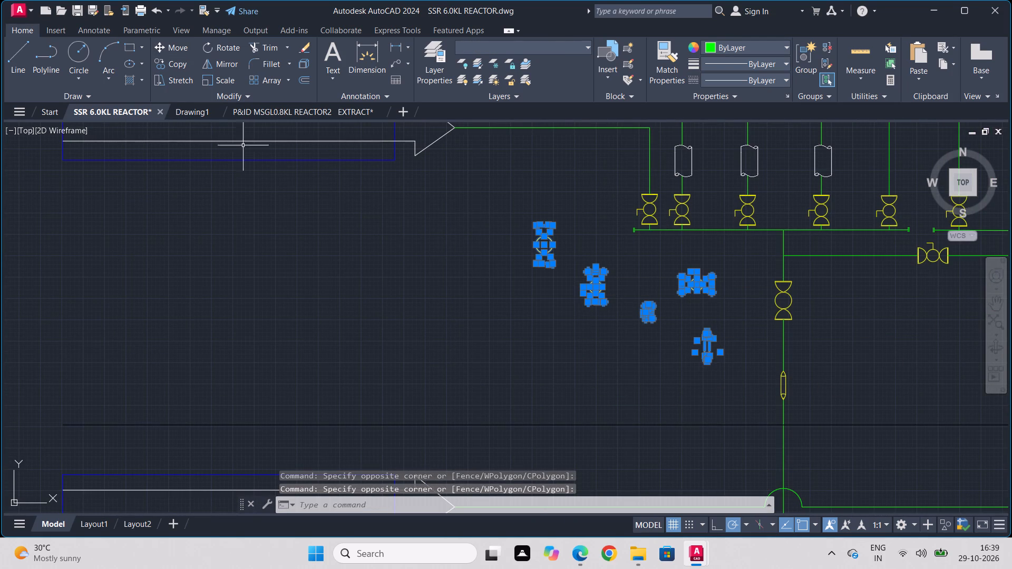
click(163, 48)
click(532, 229)
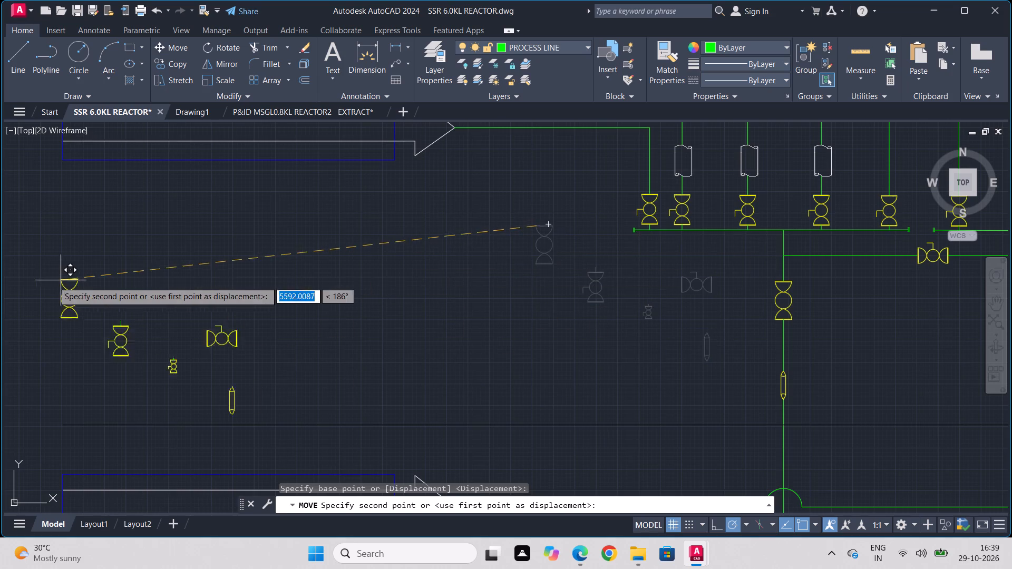
scroll(41, 284, down, 2)
middle_drag(41, 284, 604, 341)
click(426, 199)
Copy the horizontal valve from the side branch below the manifold onto the lowest arrow's horizontal line, right of the two vertical drops.
scroll(935, 455, down, 1)
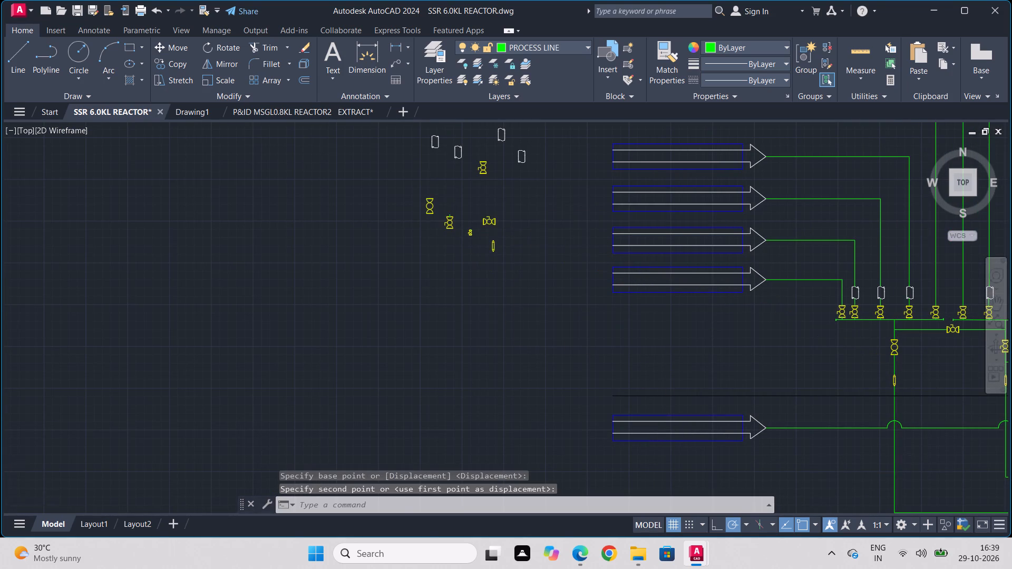
middle_drag(935, 454, 578, 233)
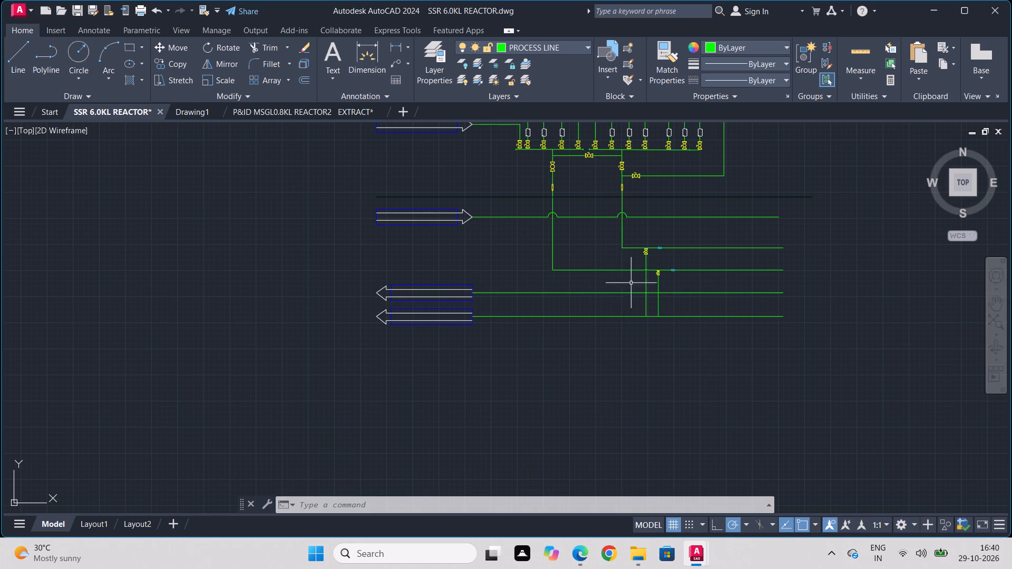
scroll(601, 166, up, 3)
scroll(655, 167, up, 2)
click(870, 207)
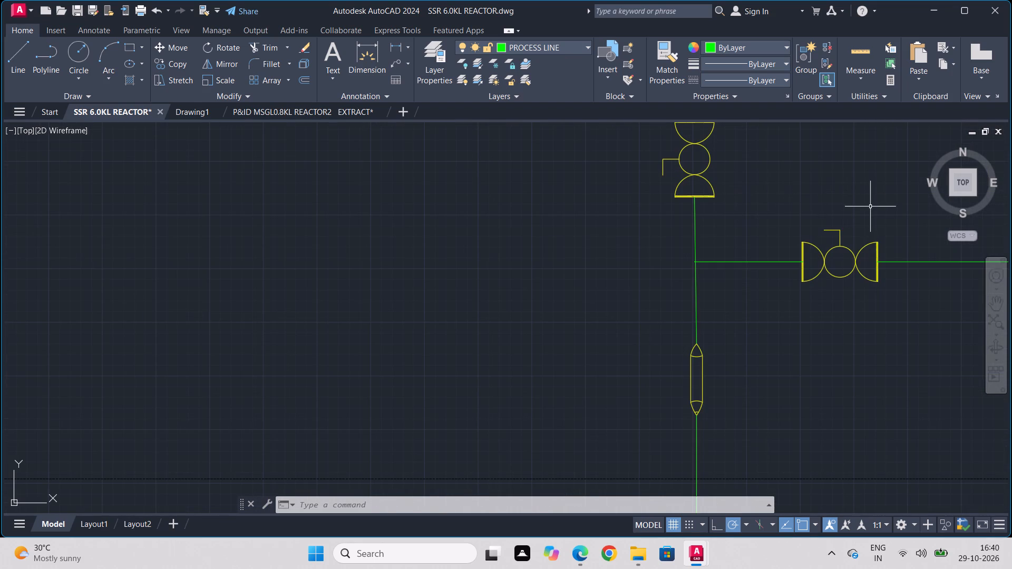
click(790, 256)
click(896, 242)
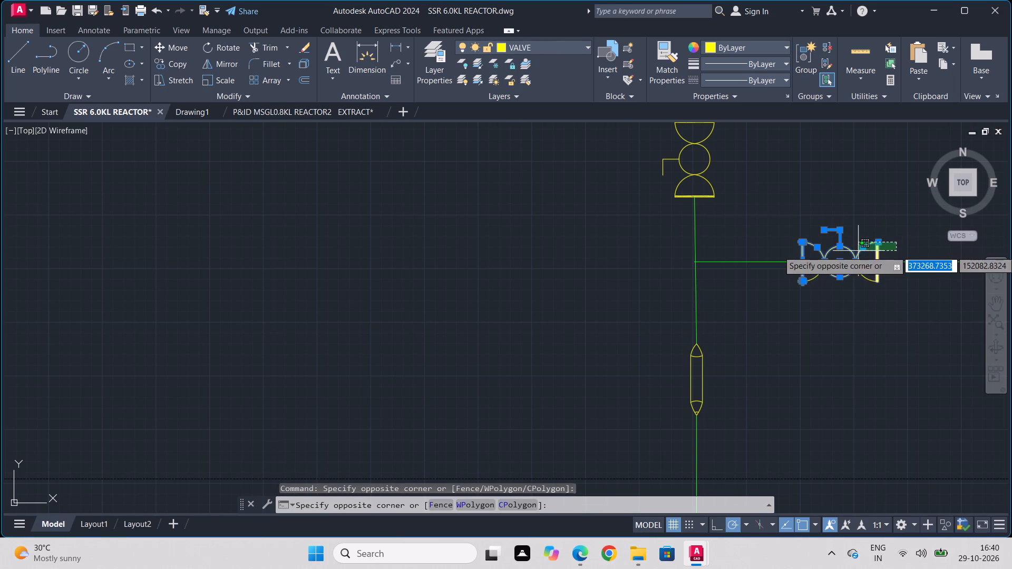
click(858, 251)
click(836, 305)
click(814, 270)
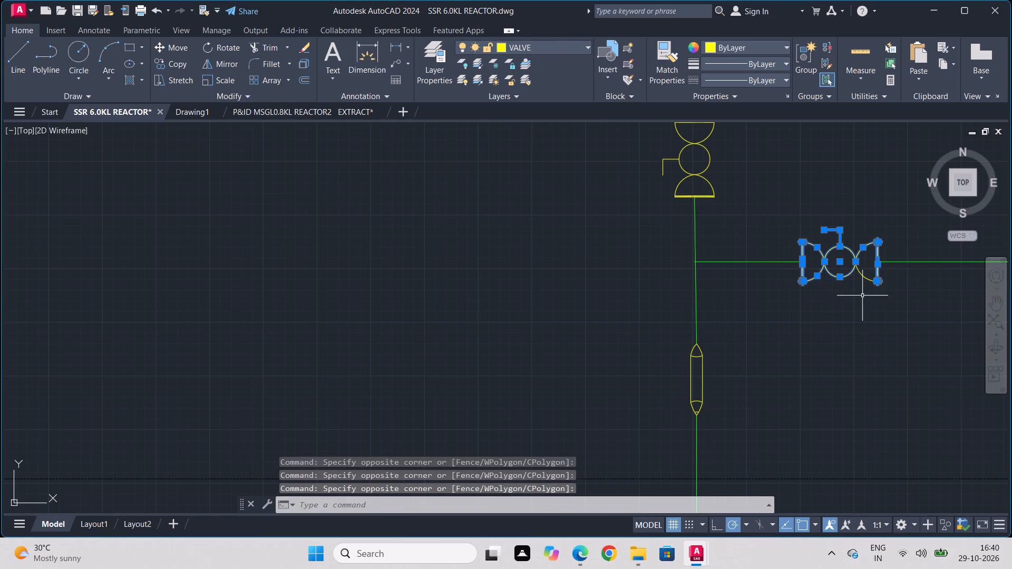
click(862, 297)
click(857, 264)
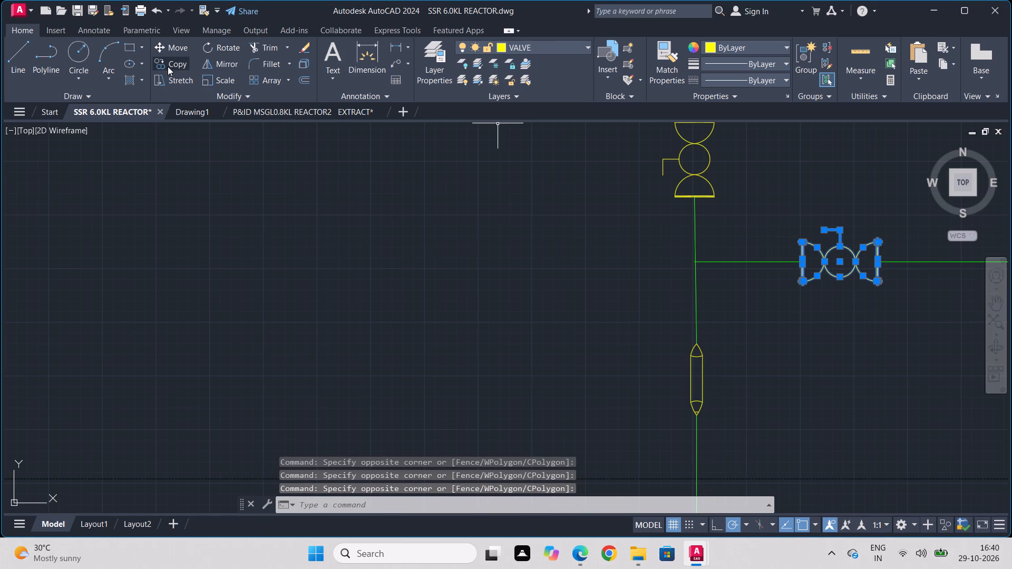
click(171, 61)
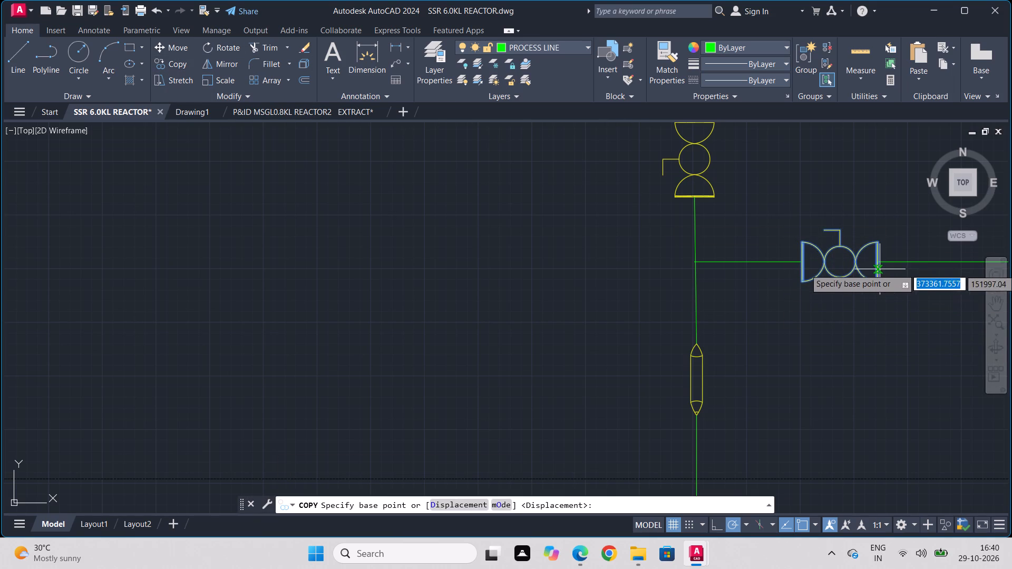
click(877, 261)
scroll(921, 342, down, 2)
middle_drag(912, 368, 816, 309)
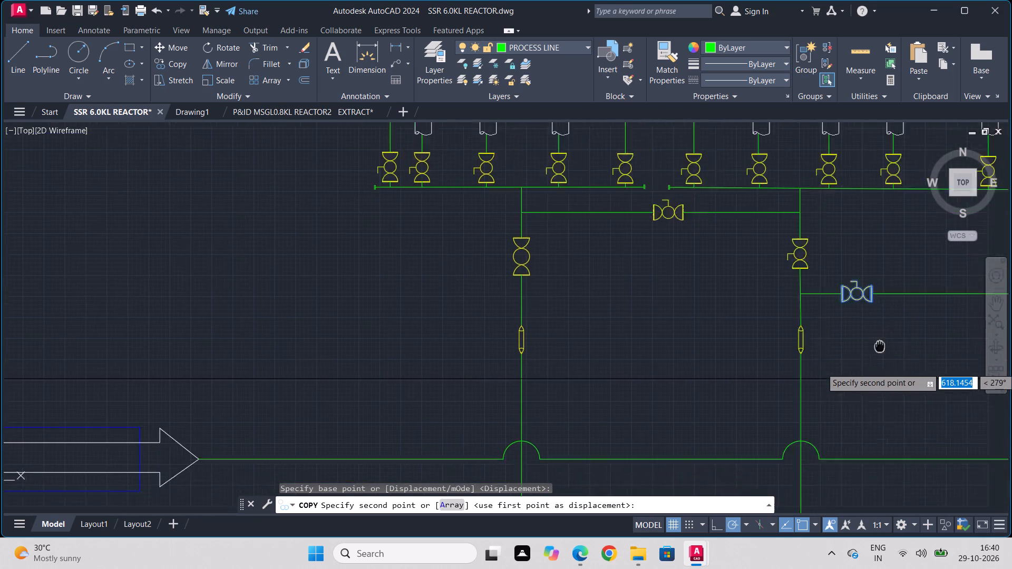
middle_drag(816, 309, 262, 103)
scroll(262, 103, down, 1)
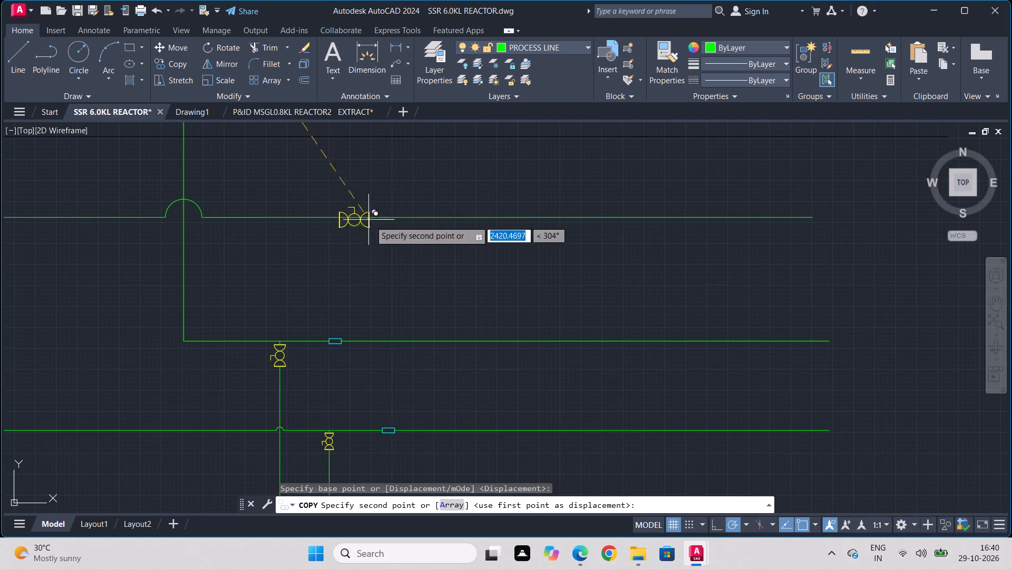
scroll(425, 298, down, 1)
middle_drag(464, 345, 473, 226)
scroll(479, 383, up, 2)
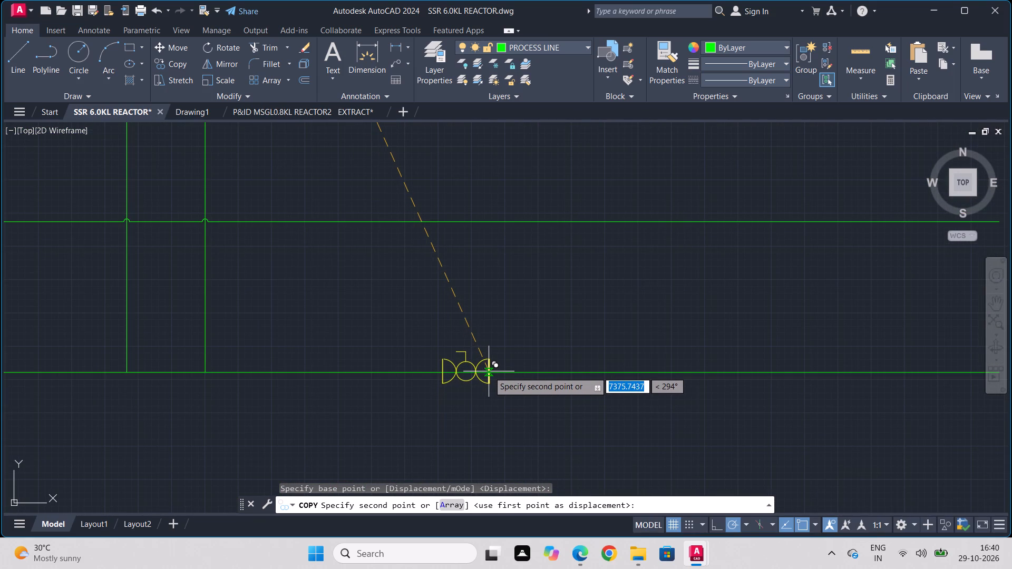
click(489, 371)
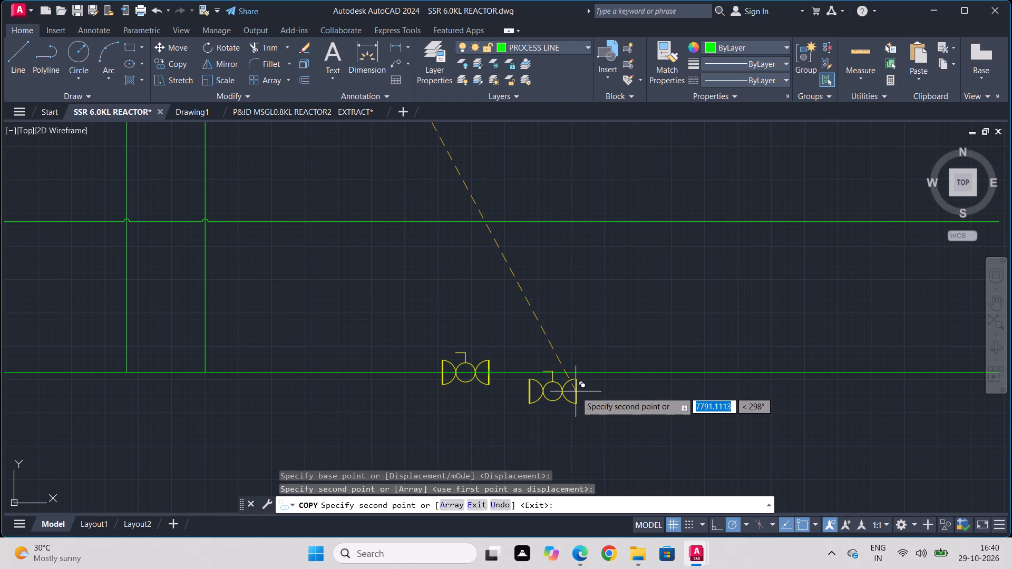
key(Escape)
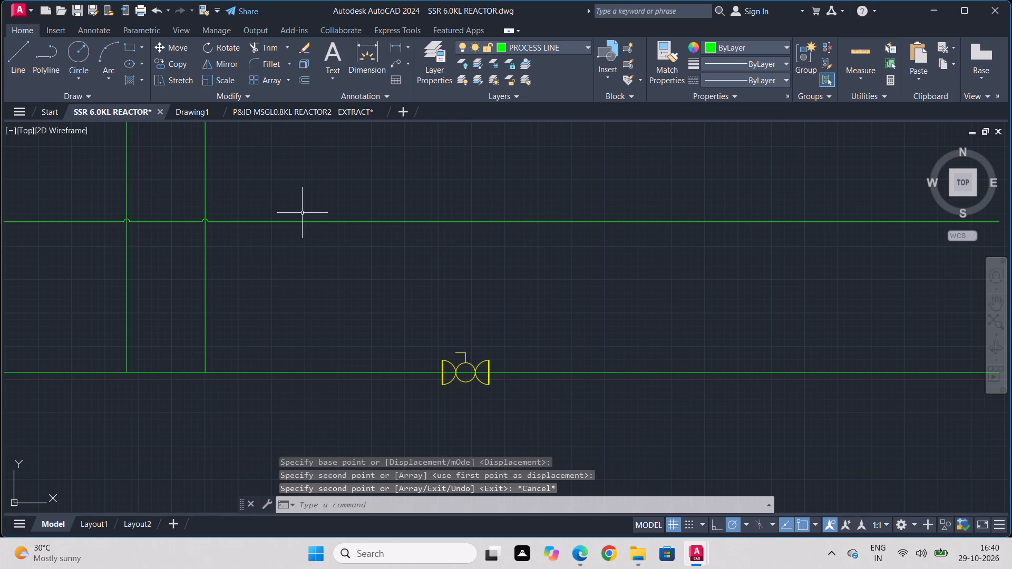
Trim the lowest arrow's horizontal line out of the copied valve, from its left flange lines onward.
text(TR)
key(Return)
scroll(447, 386, up, 3)
scroll(427, 334, up, 1)
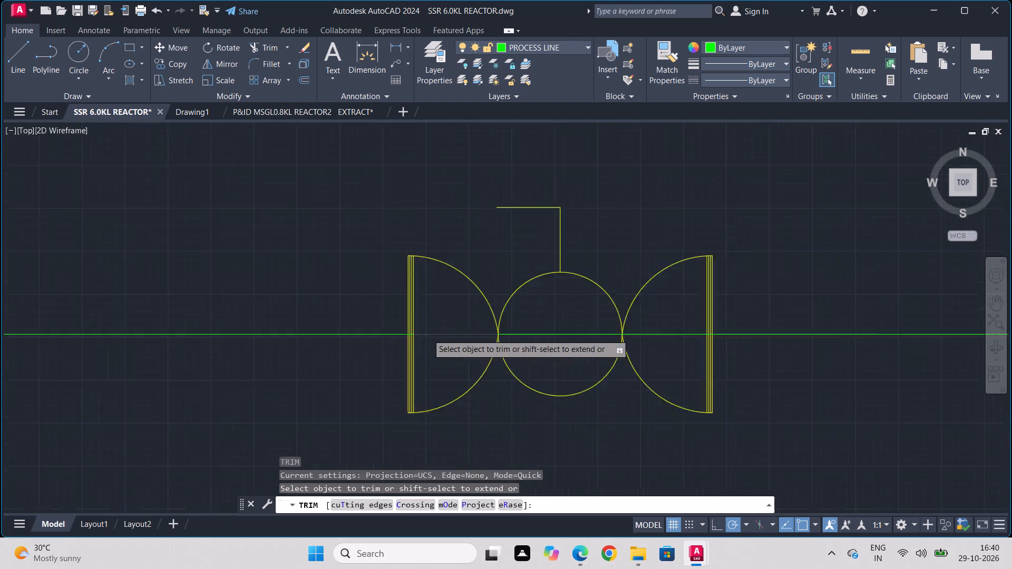
scroll(427, 334, up, 3)
scroll(347, 317, up, 3)
drag(400, 346, 406, 409)
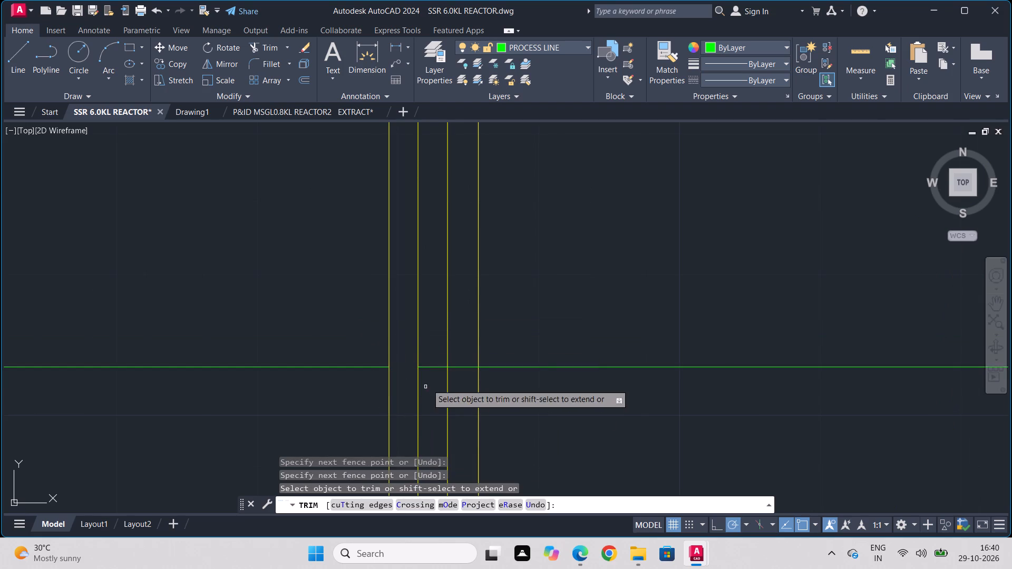
drag(439, 356, 433, 434)
drag(467, 351, 460, 429)
drag(579, 319, 579, 325)
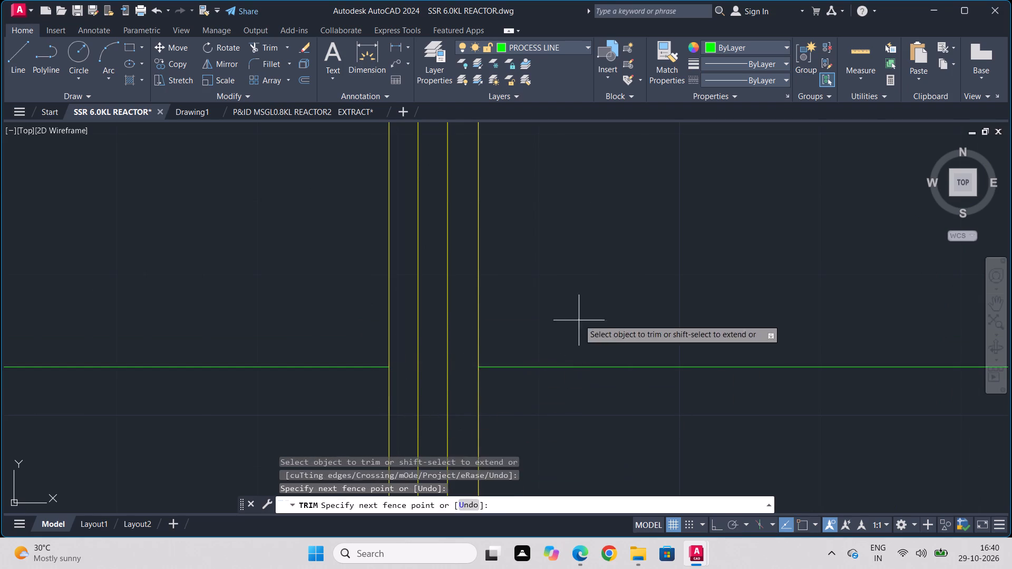
drag(579, 325, 573, 427)
scroll(754, 375, down, 2)
scroll(754, 375, up, 1)
scroll(754, 375, down, 2)
middle_drag(754, 375, 360, 353)
scroll(328, 355, down, 1)
scroll(714, 339, down, 1)
middle_drag(714, 339, 710, 338)
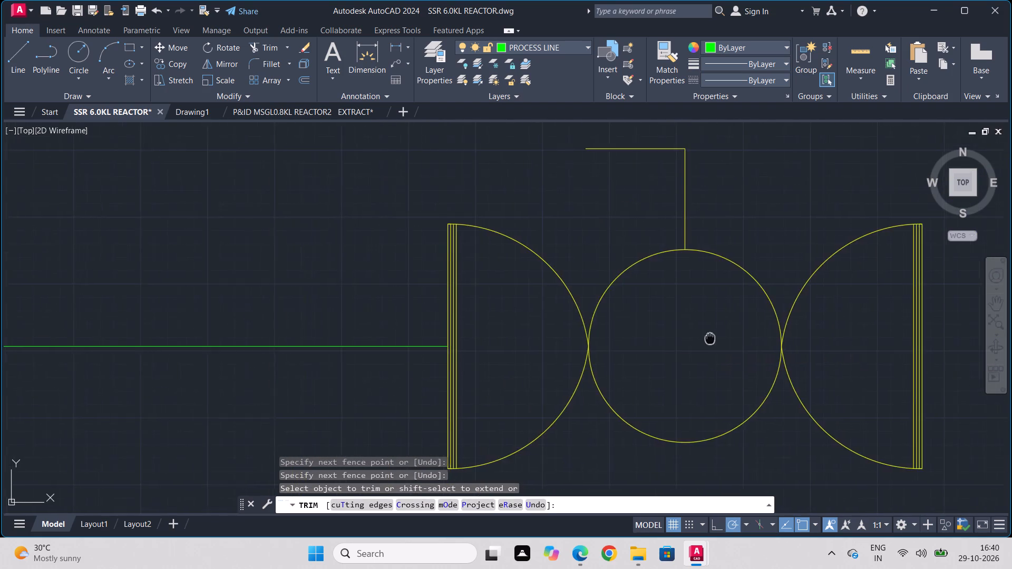
middle_drag(710, 338, 473, 297)
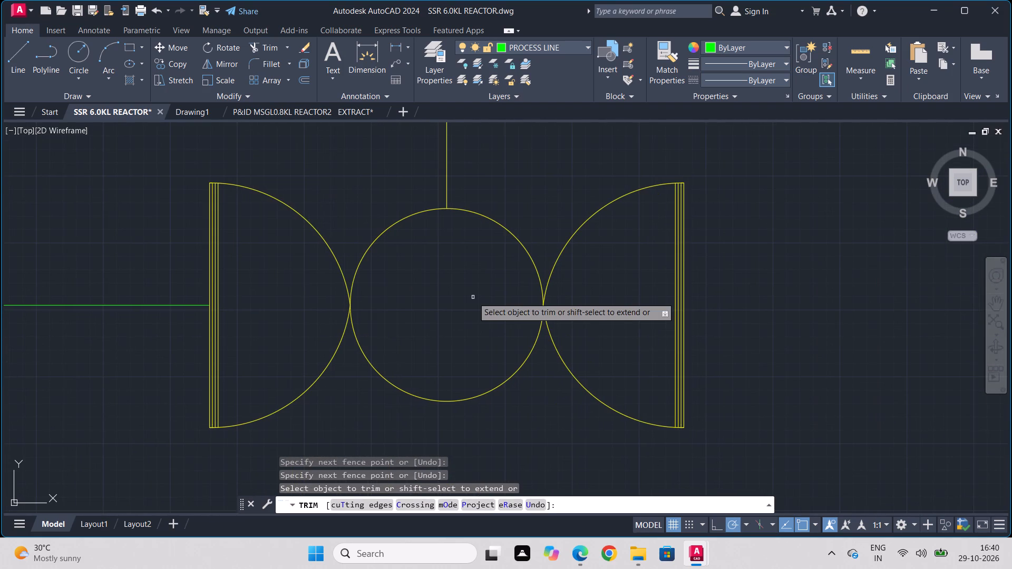
key(Escape)
Draw a horizontal line from the midpoint of the copied valve's right flange to align with the right ends of the two lines above.
key(l)
key(Return)
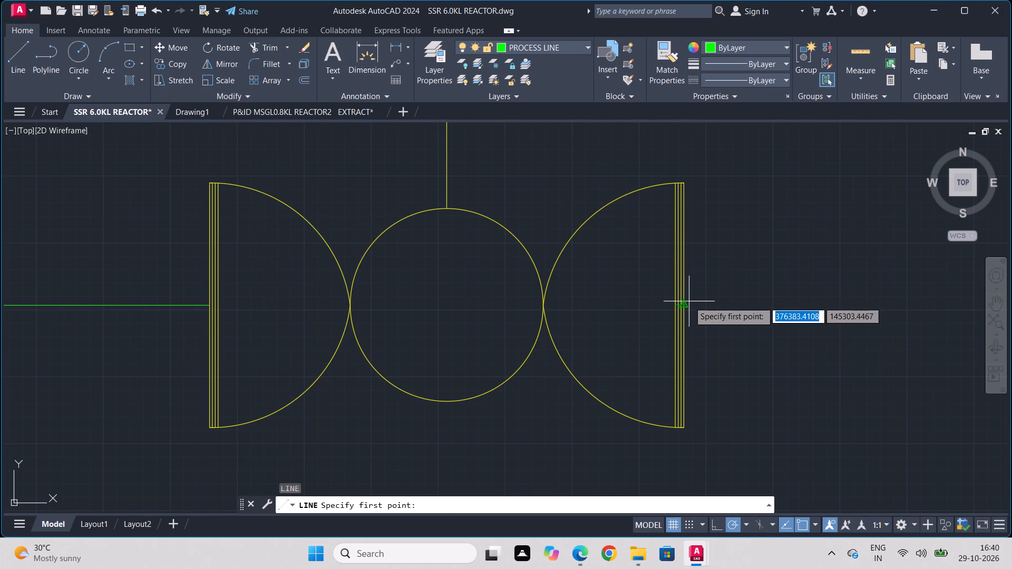
click(689, 301)
scroll(896, 305, down, 1)
middle_drag(894, 305, 586, 339)
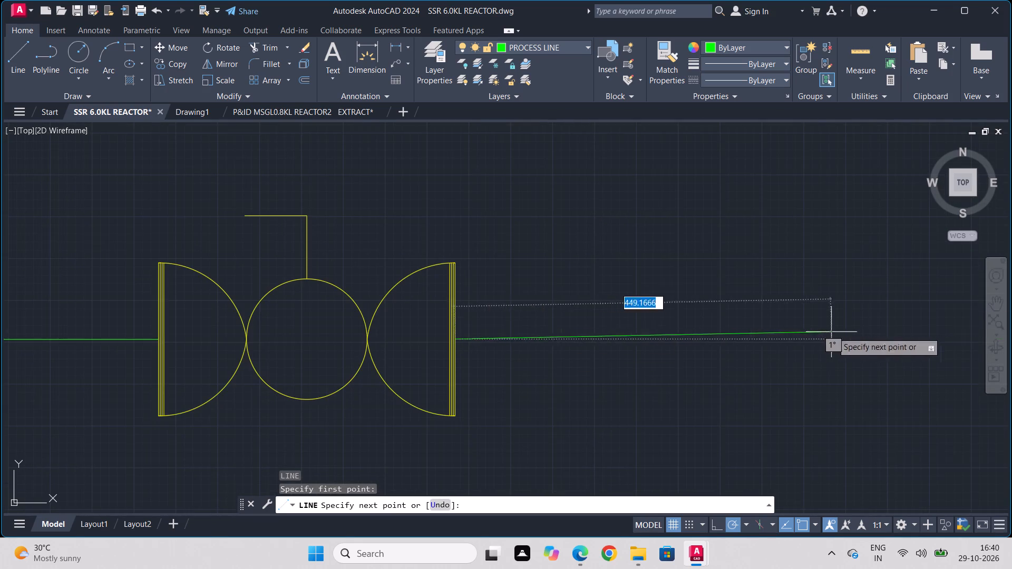
scroll(838, 338, down, 3)
scroll(896, 342, down, 2)
middle_drag(896, 342, 428, 344)
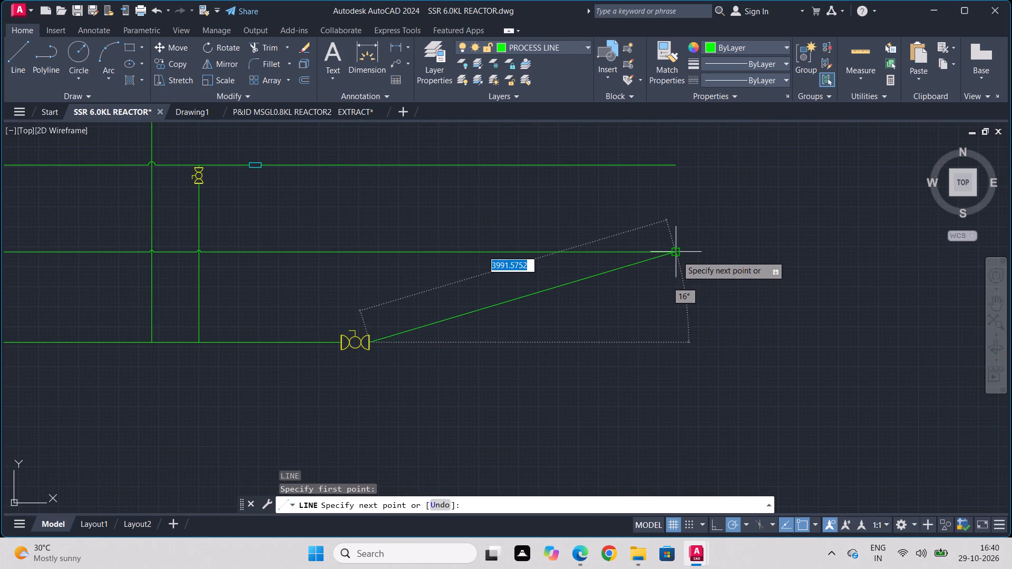
click(677, 340)
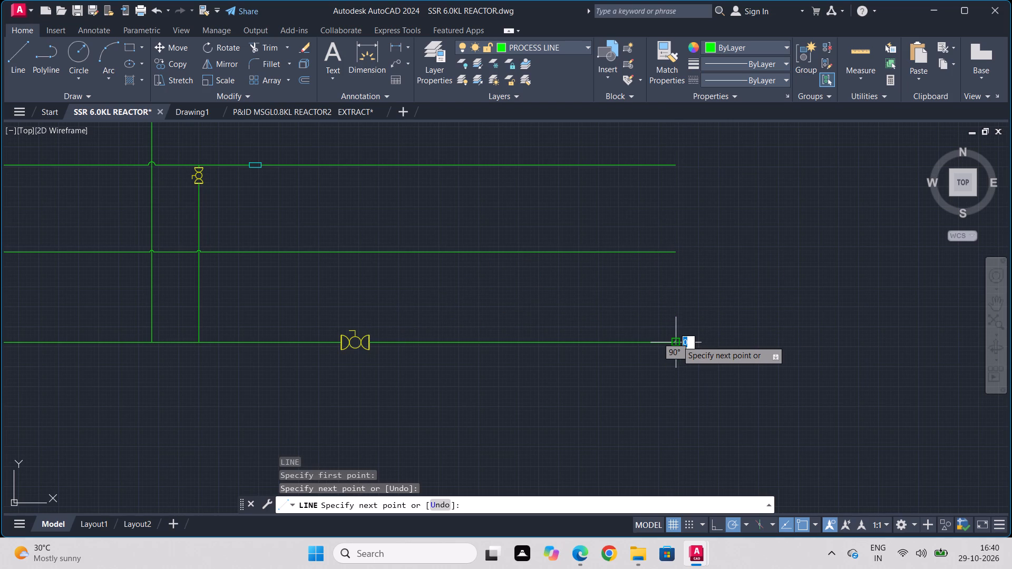
key(Escape)
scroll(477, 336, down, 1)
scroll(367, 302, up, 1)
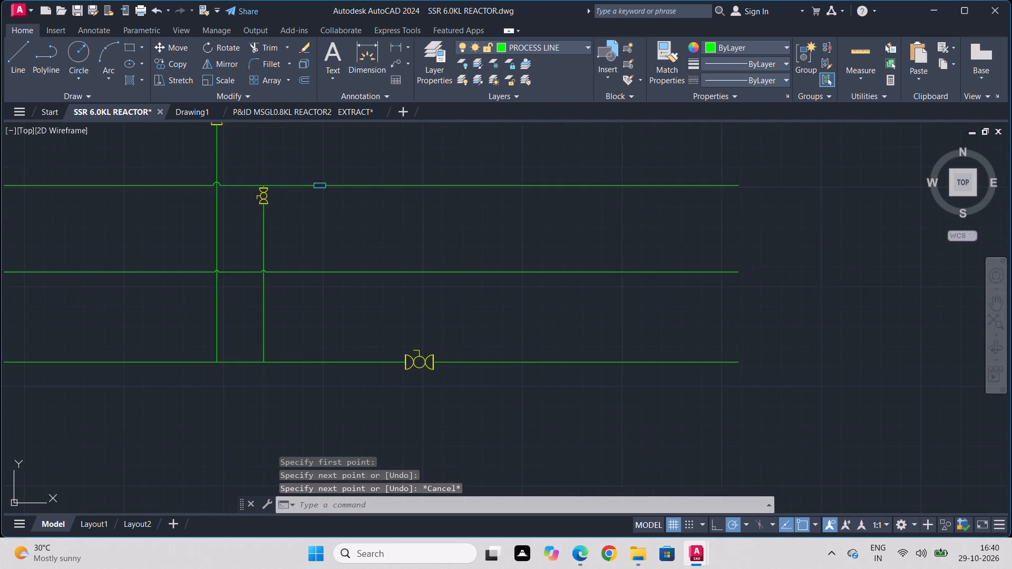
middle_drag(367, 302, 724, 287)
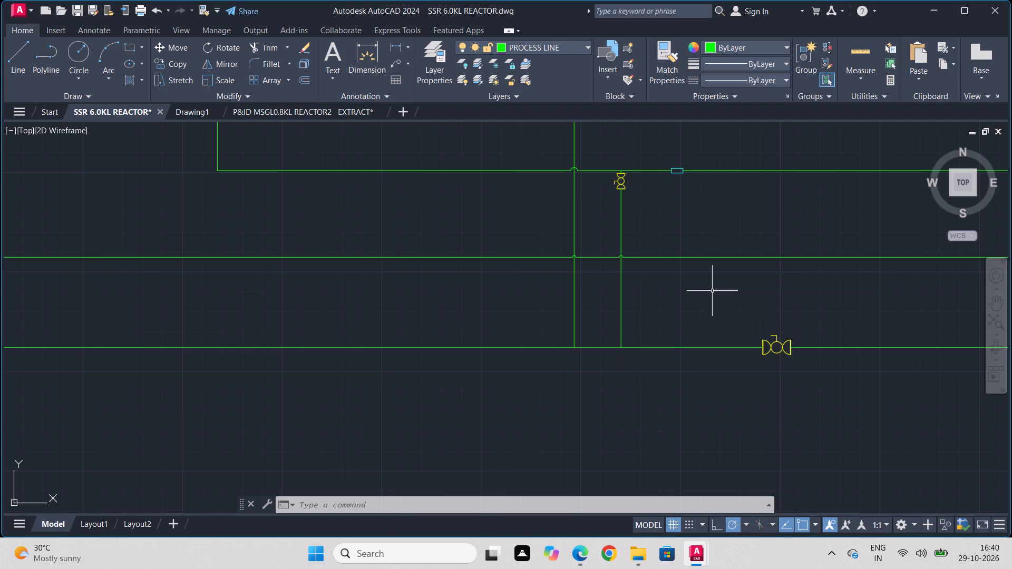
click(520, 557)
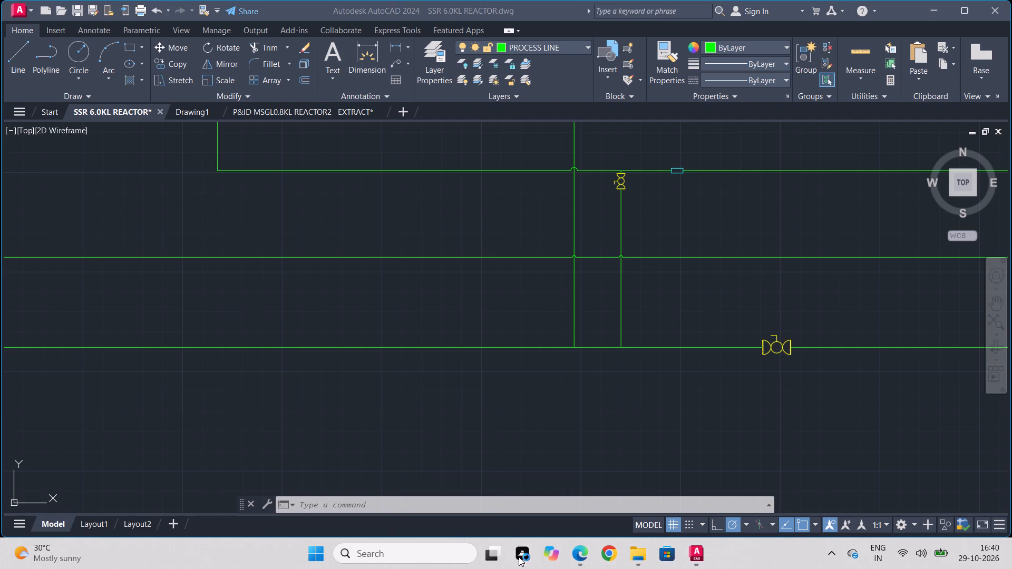
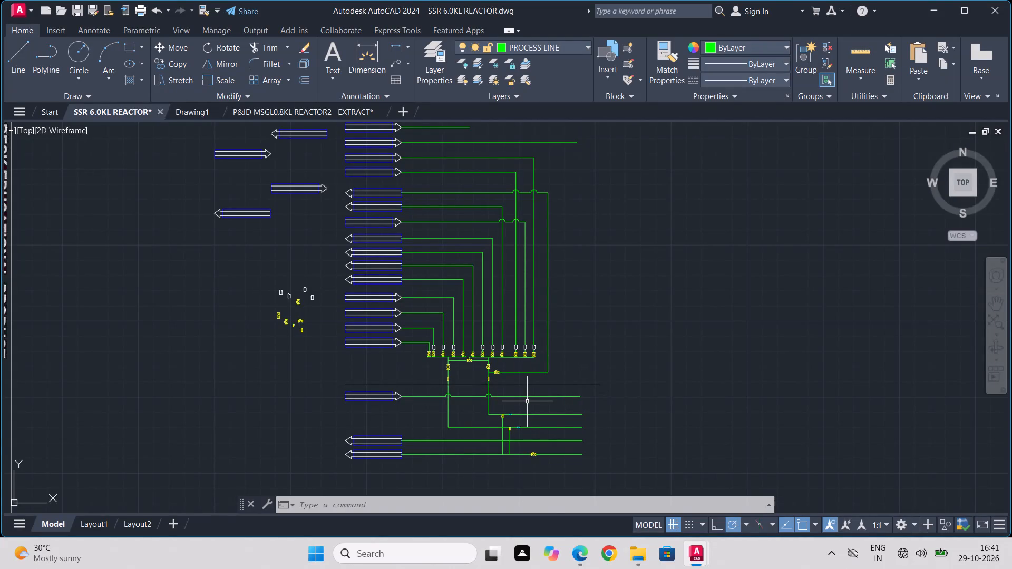
Scale the valve on the shorter vertical drop by about 1.08, based at the drop's junction with the horizontal line above it.
scroll(536, 403, up, 1)
middle_drag(519, 440, 582, 347)
scroll(567, 385, up, 3)
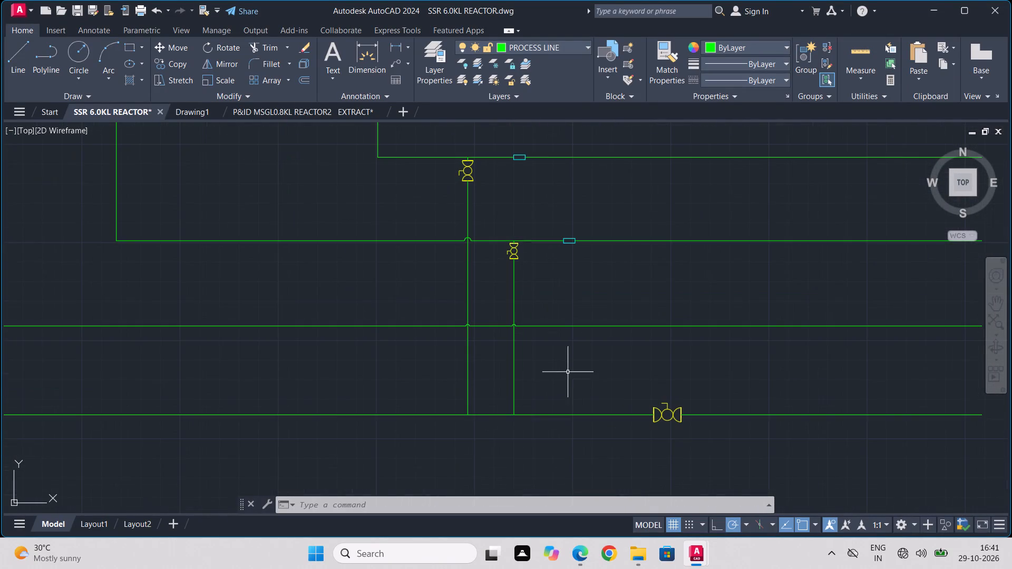
scroll(518, 236, up, 2)
scroll(495, 300, up, 1)
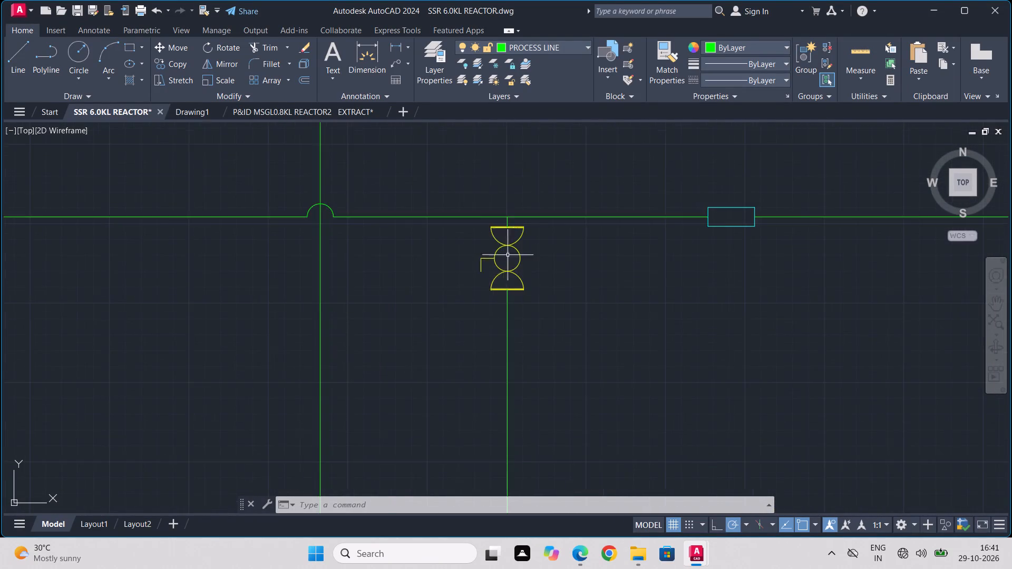
scroll(509, 253, up, 1)
click(533, 208)
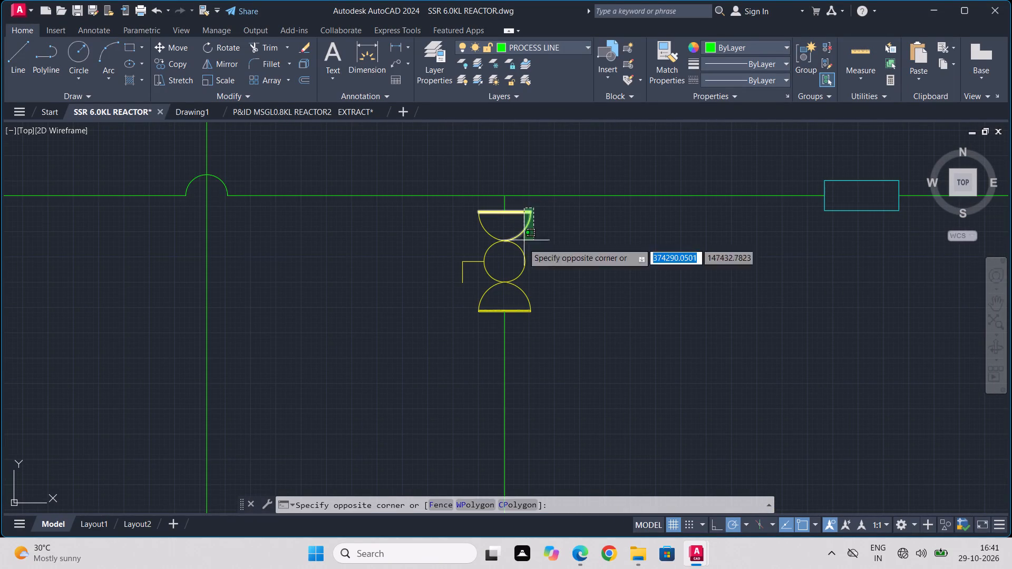
click(515, 332)
click(491, 203)
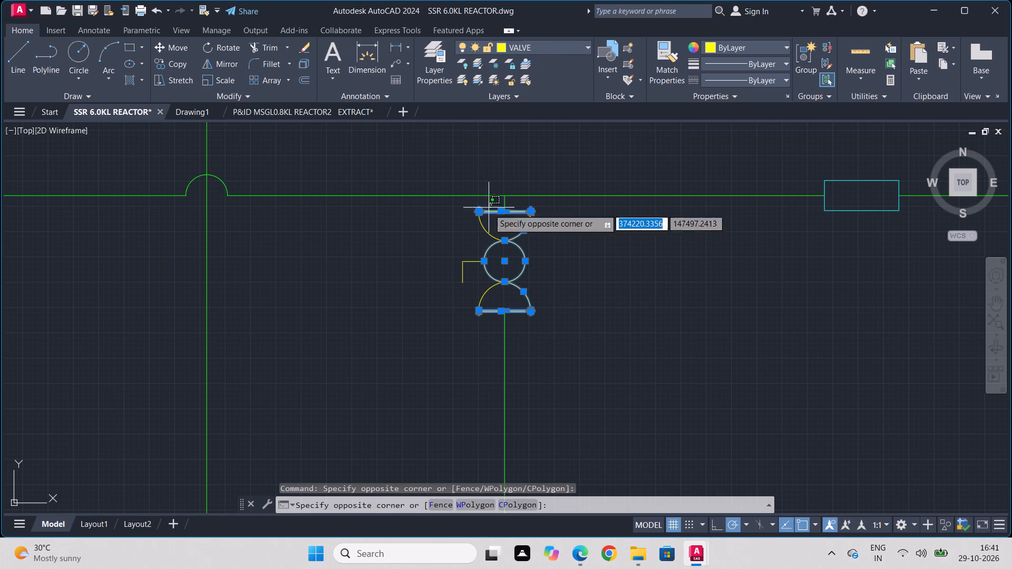
click(456, 327)
click(504, 201)
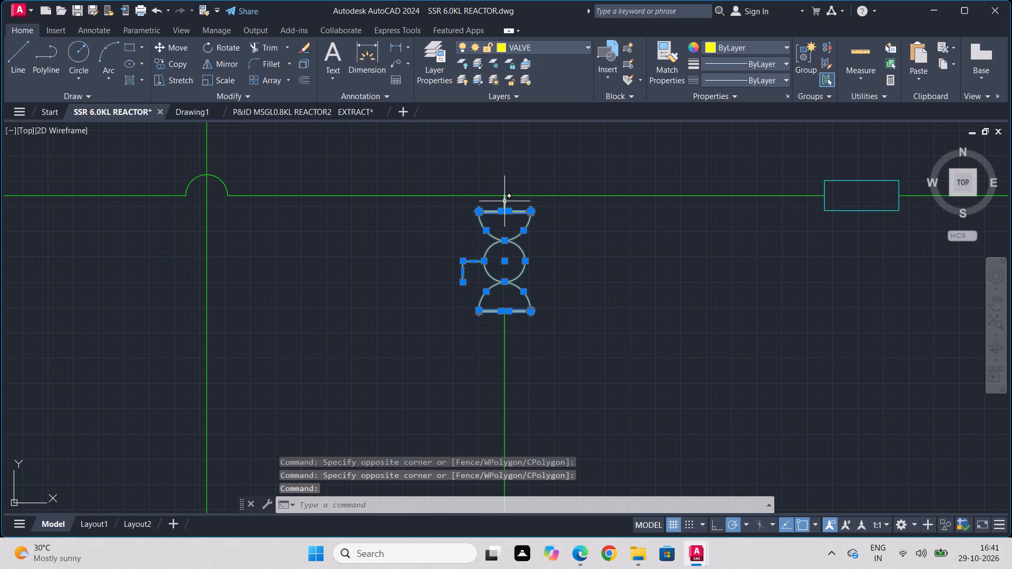
click(221, 77)
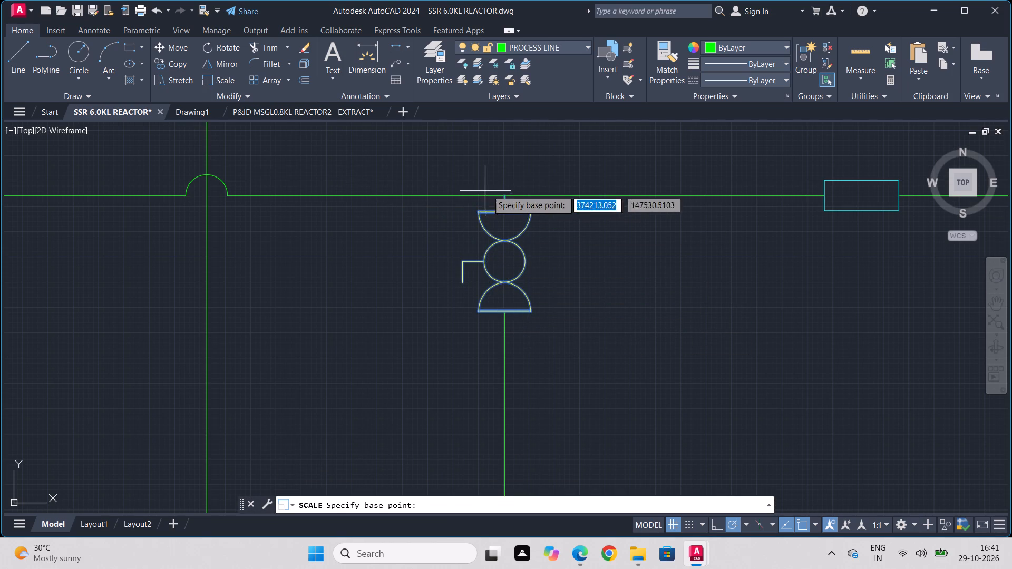
click(507, 194)
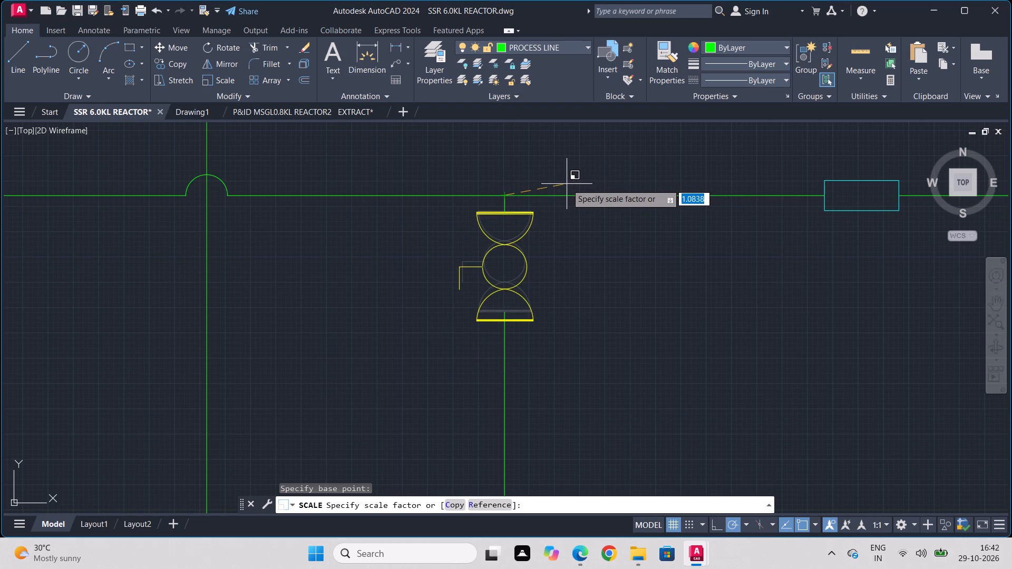
click(567, 184)
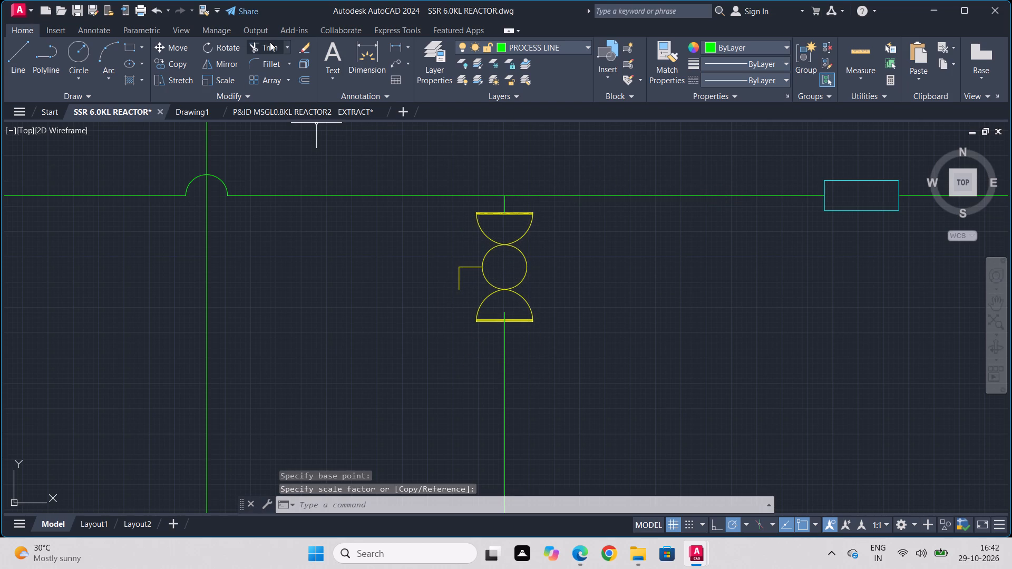
Trim the vertical drop's line out of the enlarged valve, back to the outermost line of its lower flange.
click(267, 46)
scroll(513, 331, up, 4)
drag(461, 236, 419, 242)
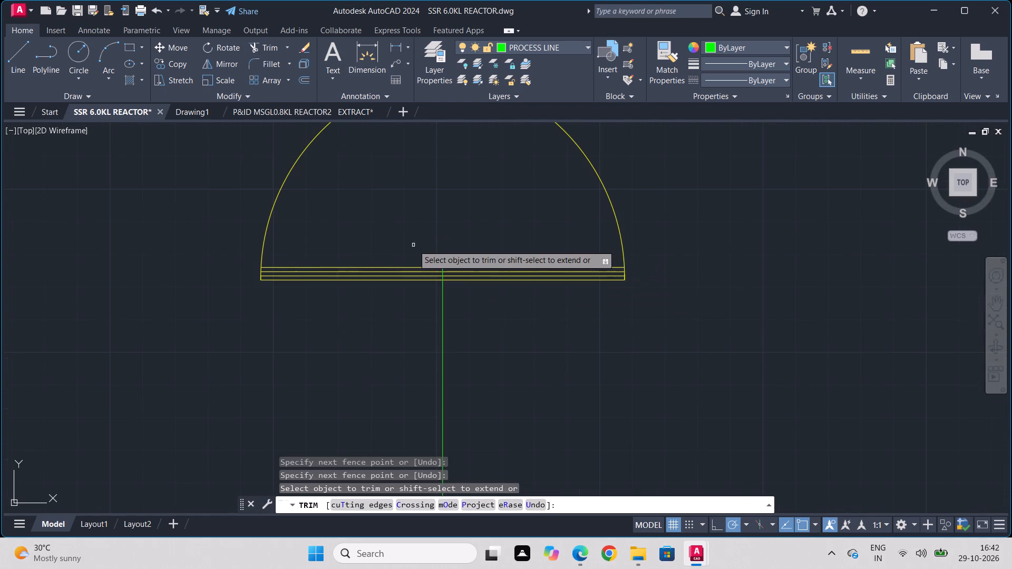
scroll(426, 277, up, 3)
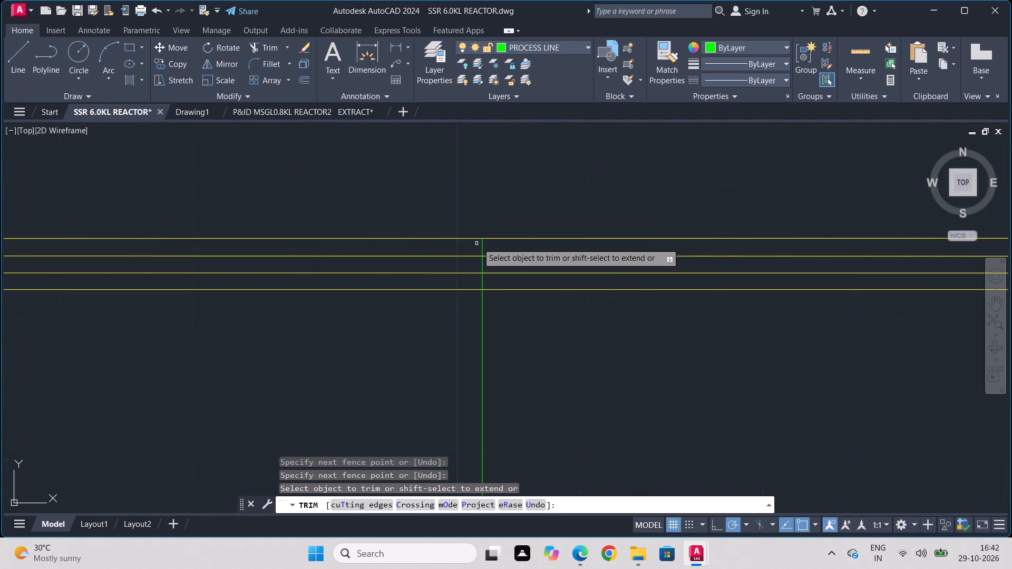
click(483, 248)
click(485, 267)
click(479, 268)
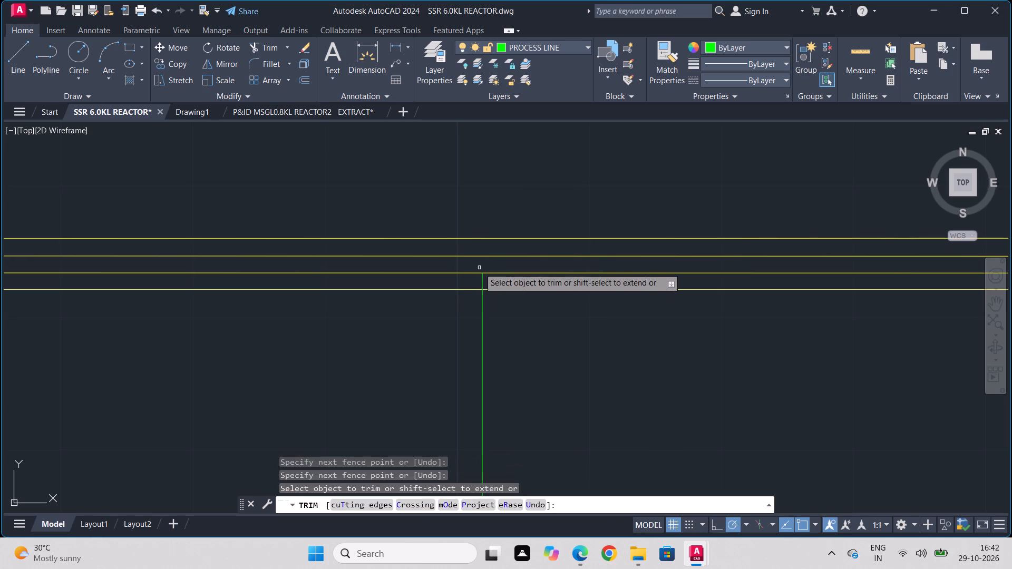
click(483, 279)
scroll(525, 386, down, 2)
scroll(567, 401, down, 1)
scroll(569, 403, up, 2)
scroll(571, 404, down, 5)
scroll(855, 379, up, 3)
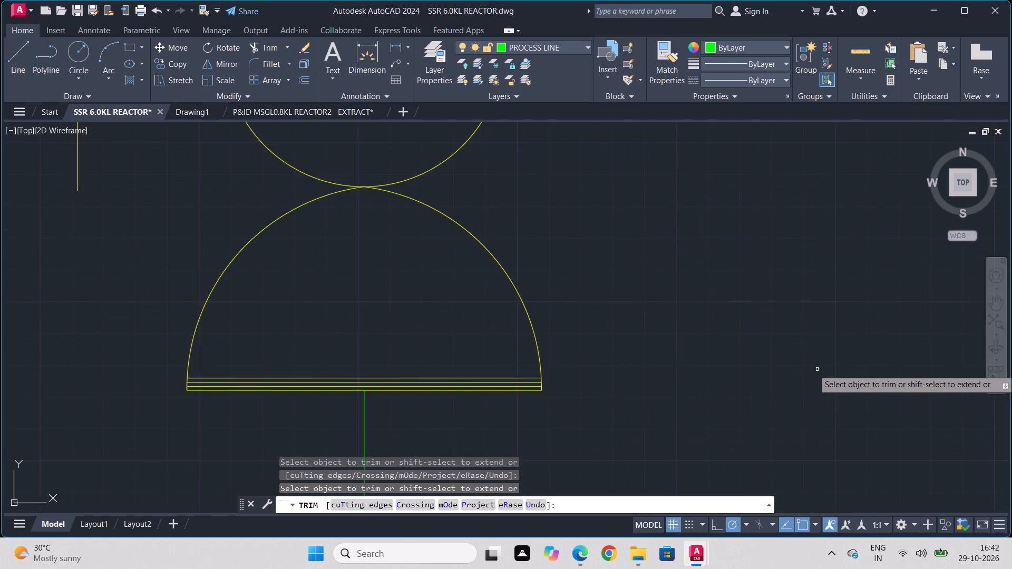
scroll(817, 369, down, 3)
key(Escape)
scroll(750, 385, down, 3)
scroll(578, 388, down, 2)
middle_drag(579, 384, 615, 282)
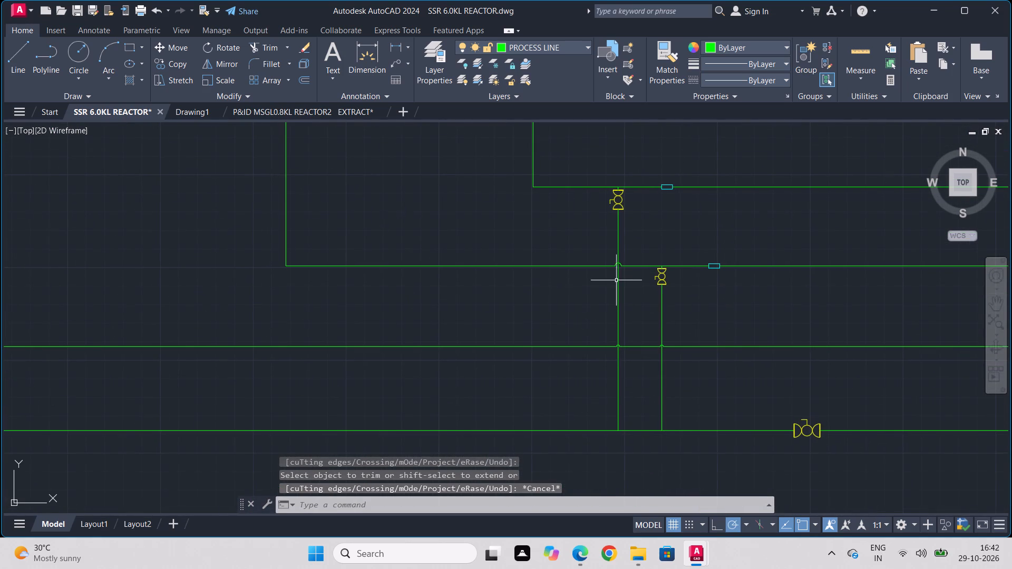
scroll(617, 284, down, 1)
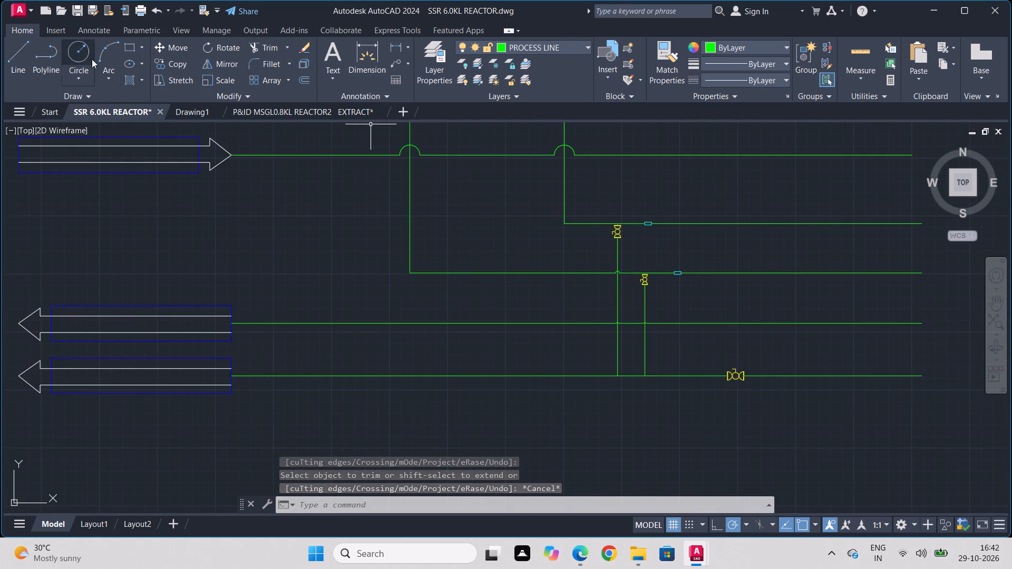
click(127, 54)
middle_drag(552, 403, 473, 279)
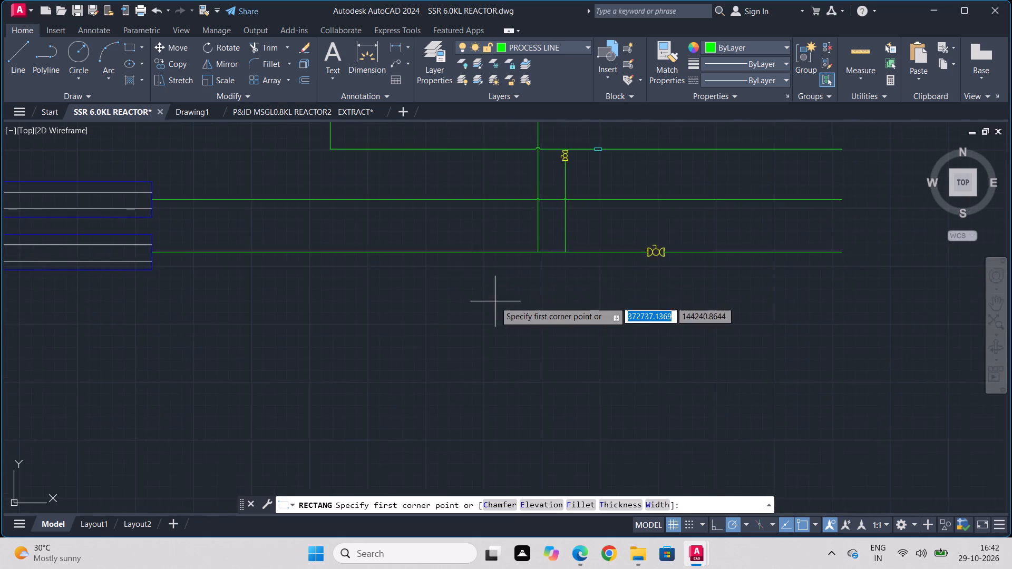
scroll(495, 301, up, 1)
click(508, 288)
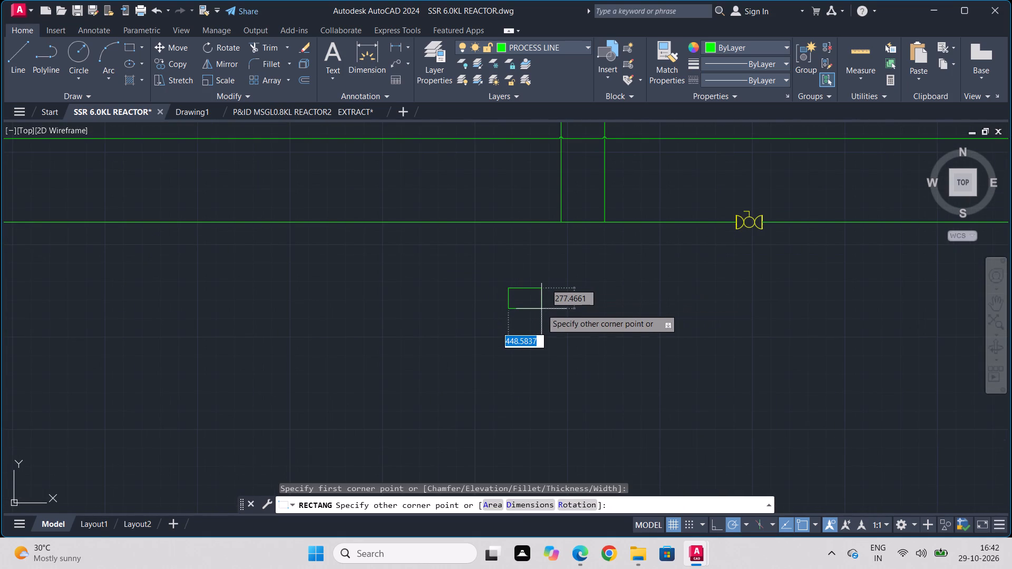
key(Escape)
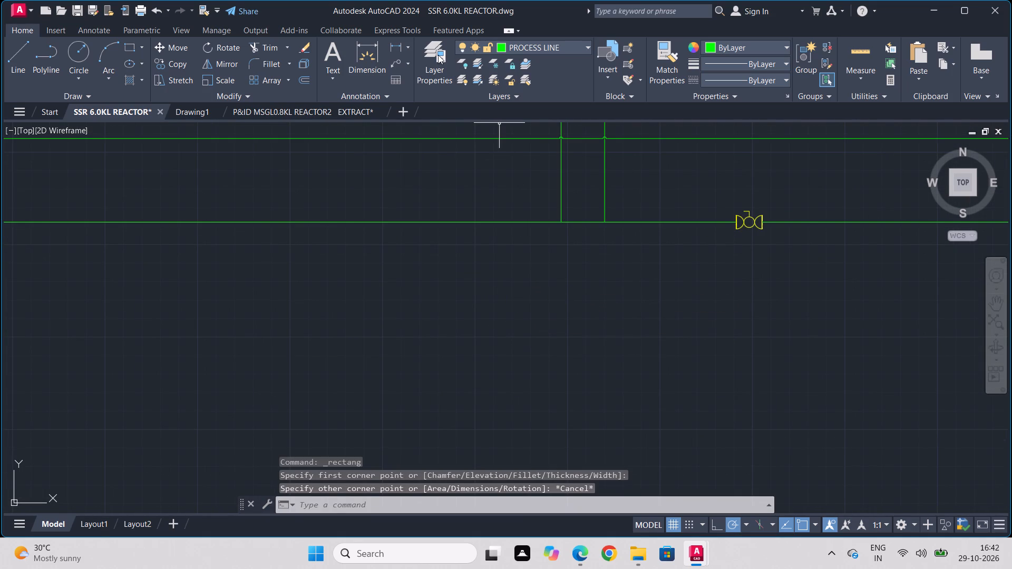
Make VALVE the current layer.
click(438, 55)
scroll(527, 104, down, 2)
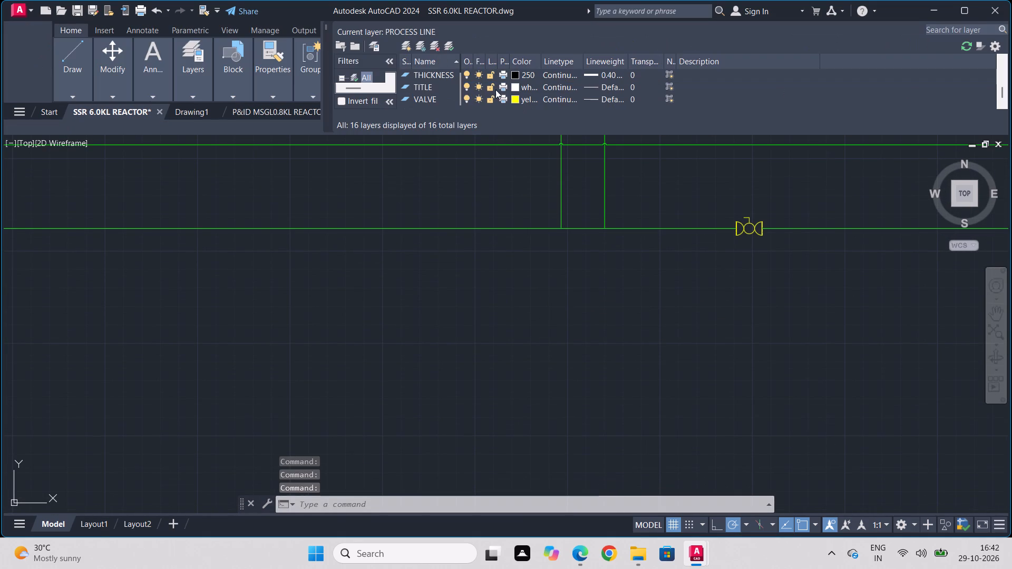
double_click(401, 100)
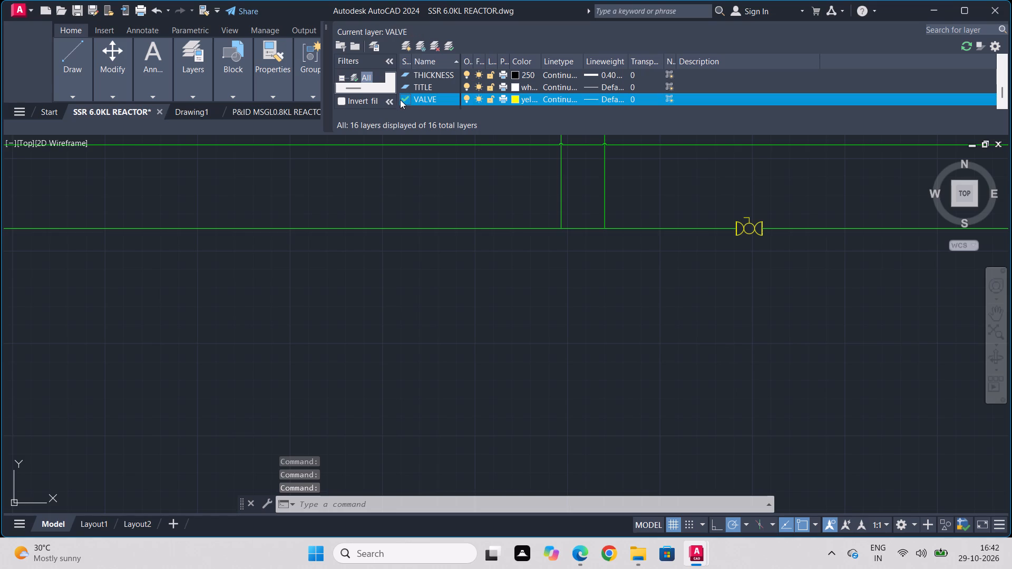
click(325, 22)
click(326, 28)
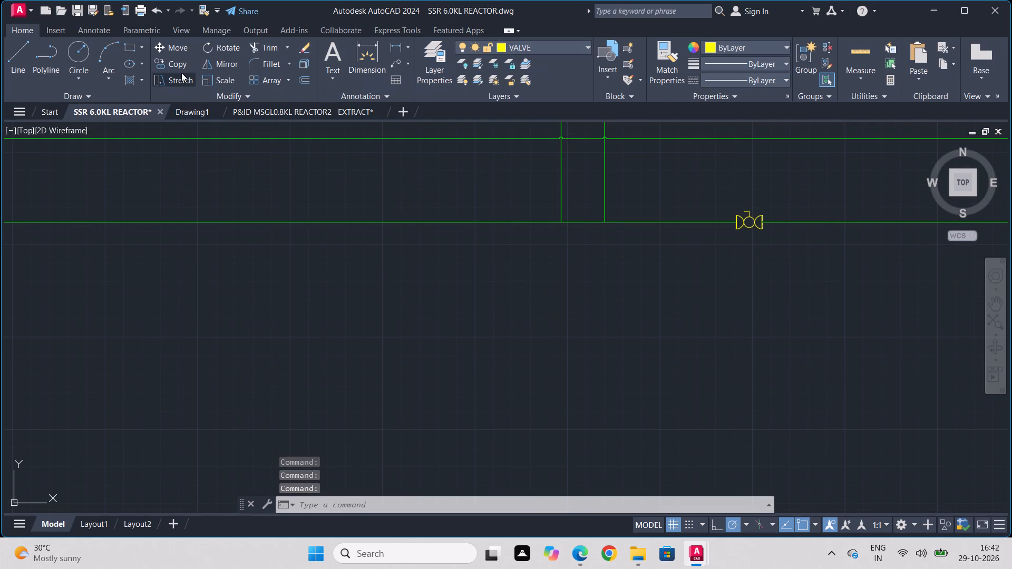
Draw a horizontal rectangle, about three times as wide as high, in the empty area below the lowest arrow's line.
click(132, 43)
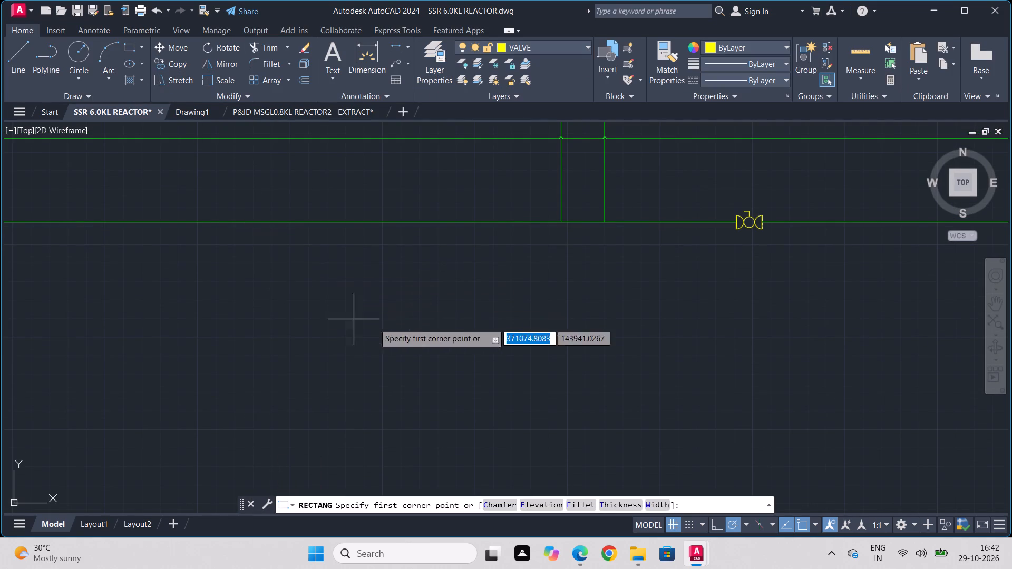
click(471, 282)
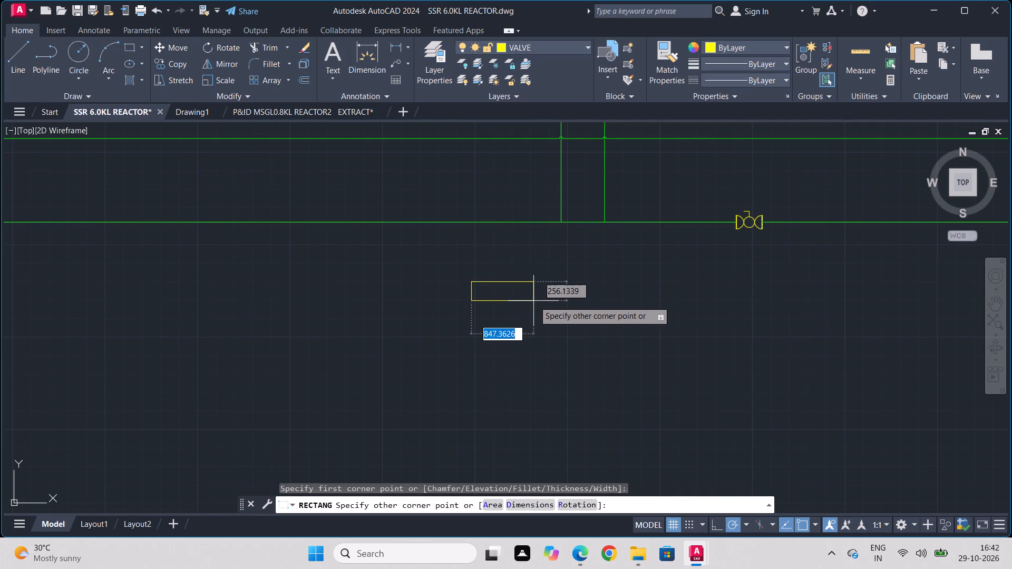
click(530, 301)
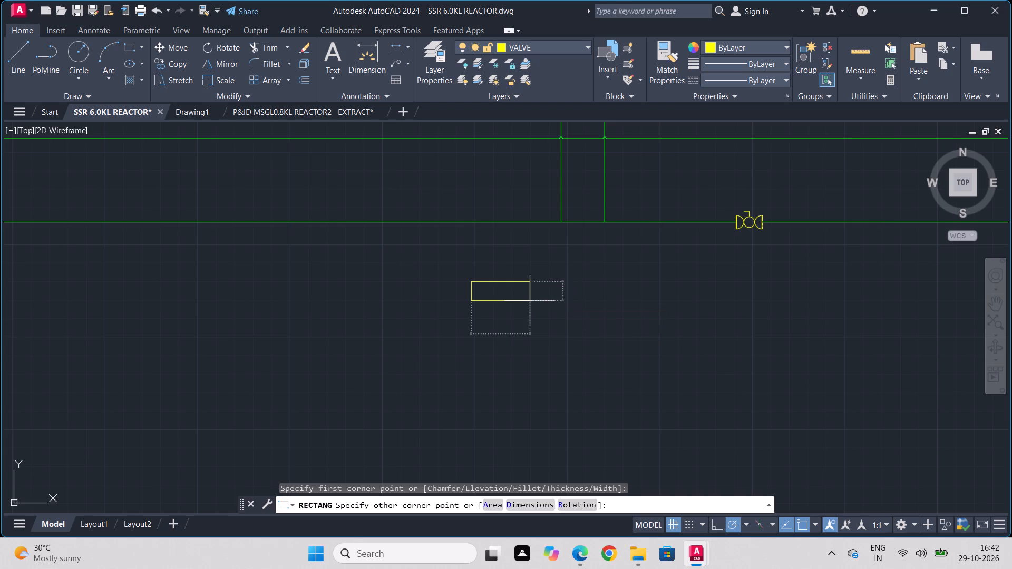
Draw a diagonal line from the new rectangle's upper-left corner to its lower-right corner.
click(22, 57)
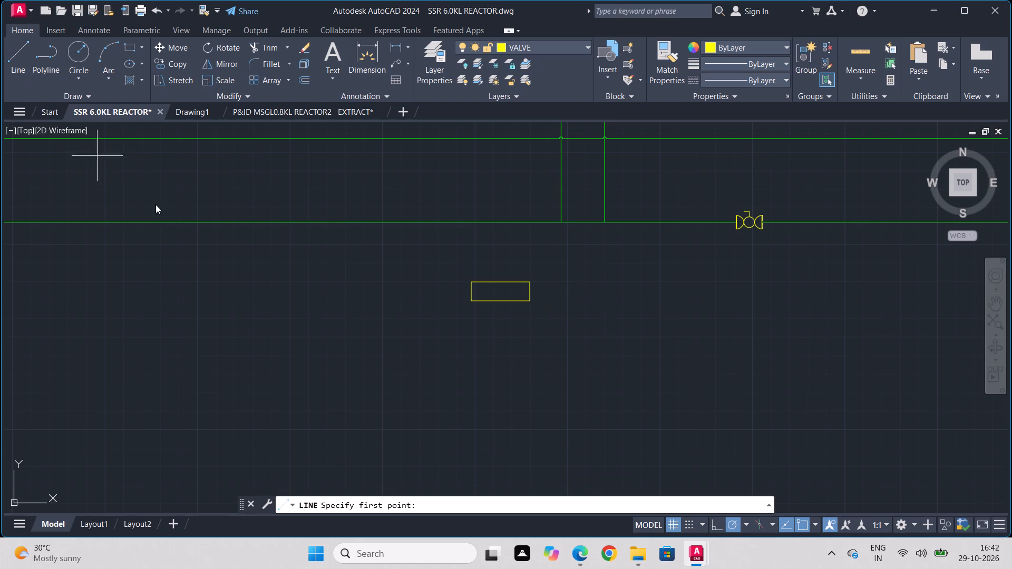
click(475, 283)
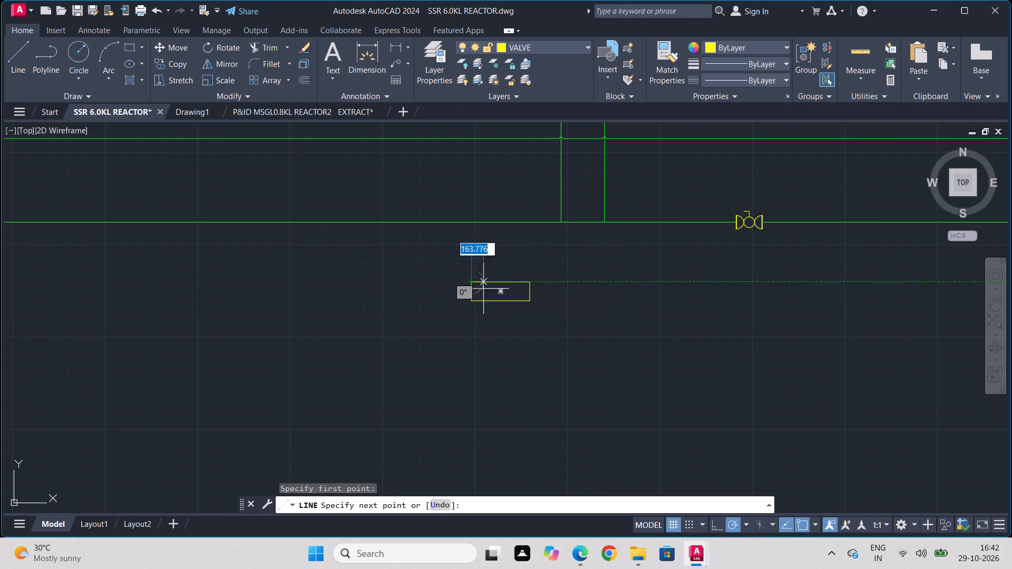
click(527, 300)
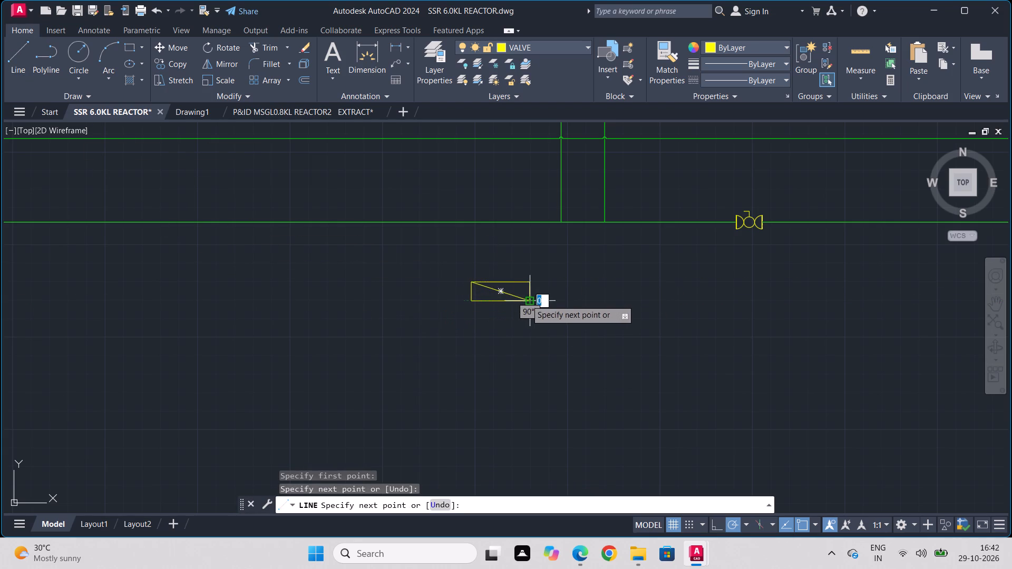
key(Escape)
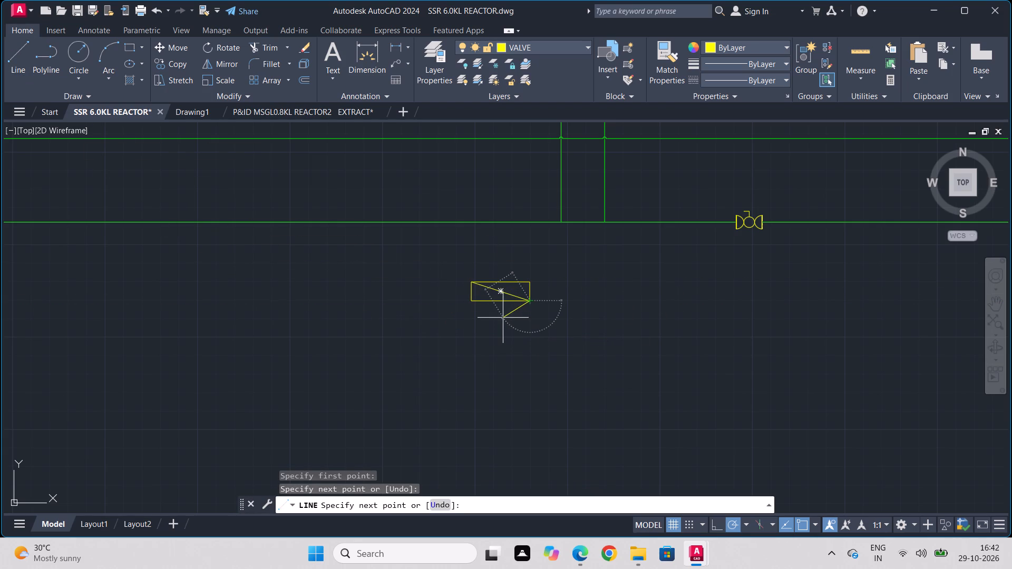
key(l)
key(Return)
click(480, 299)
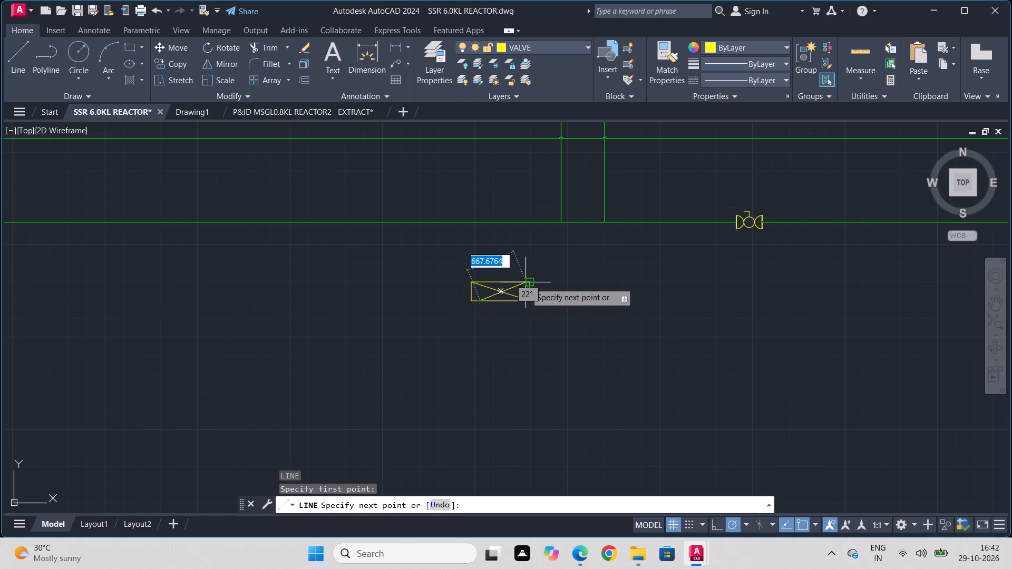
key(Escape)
Draw the second diagonal from the rectangle's upper-right corner to its lower-left corner.
key(l)
key(Return)
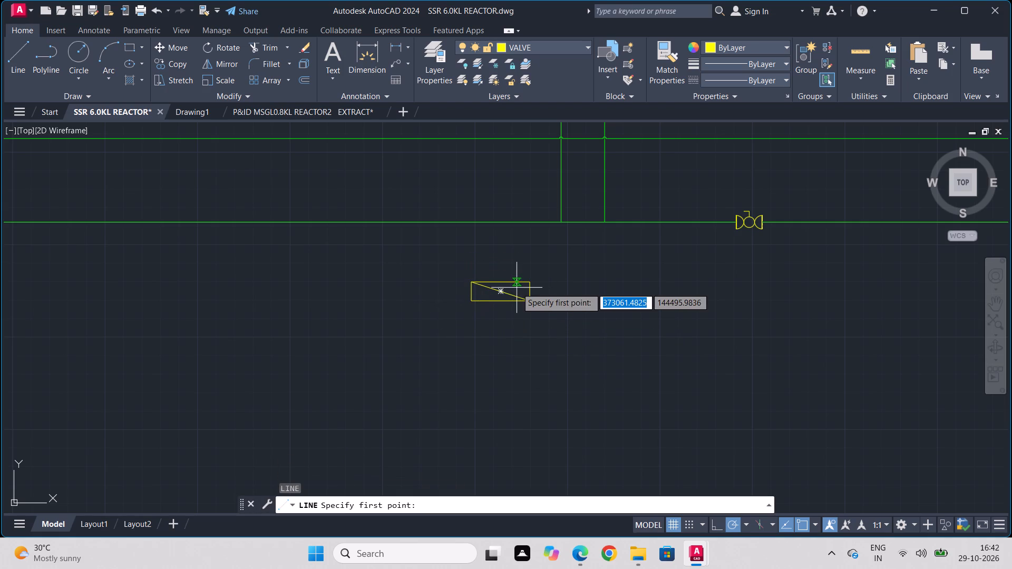
scroll(519, 285, up, 3)
click(554, 271)
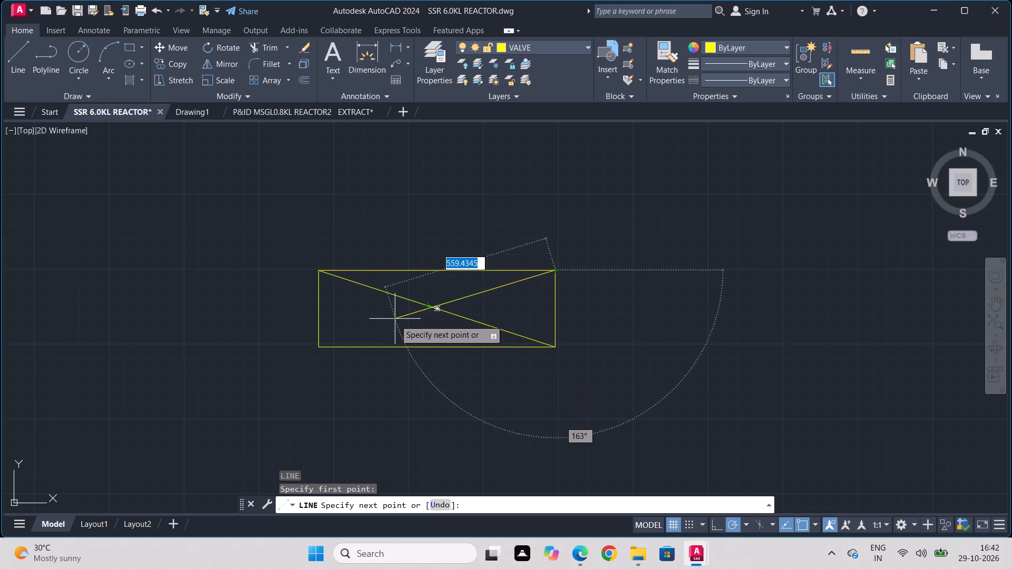
click(313, 347)
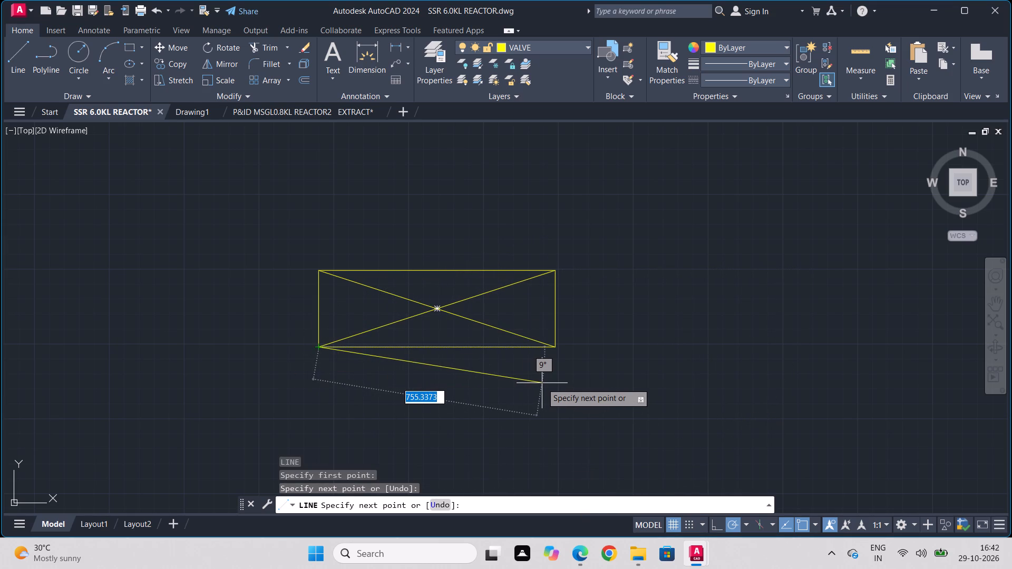
key(Escape)
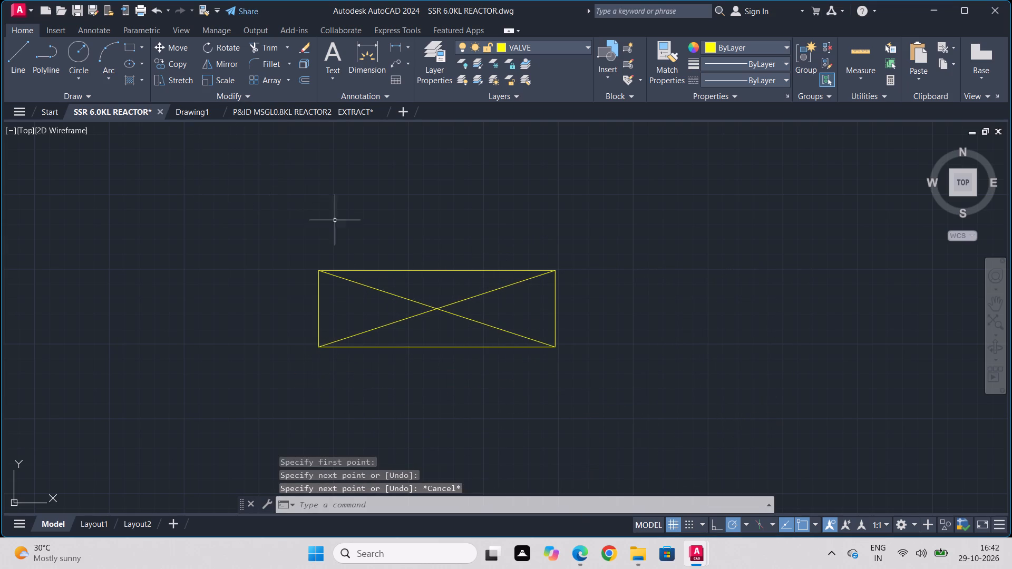
Trim away the rectangle's top and bottom edges to leave a bow-tie valve symbol.
text(TR)
key(Return)
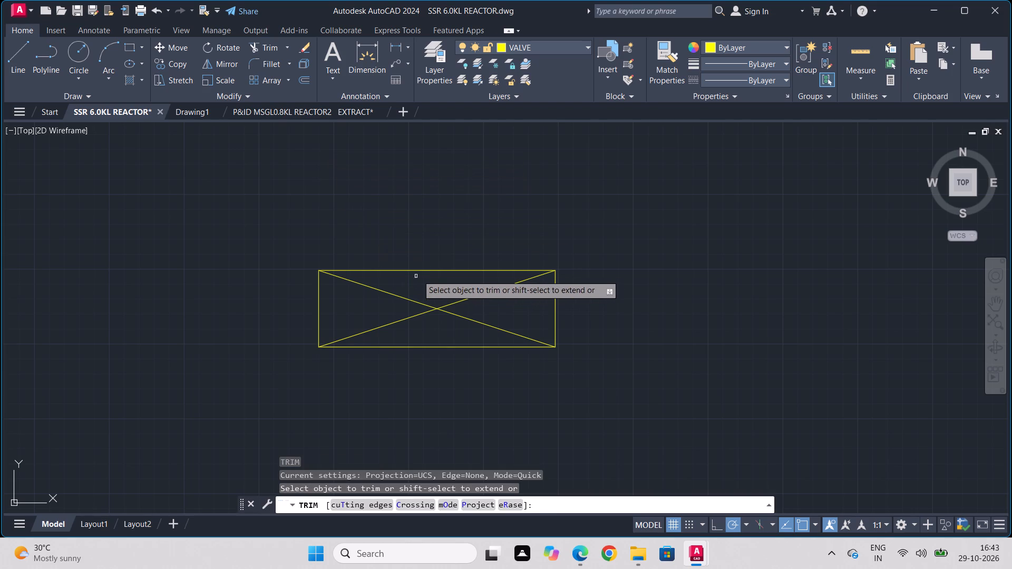
click(422, 270)
click(459, 346)
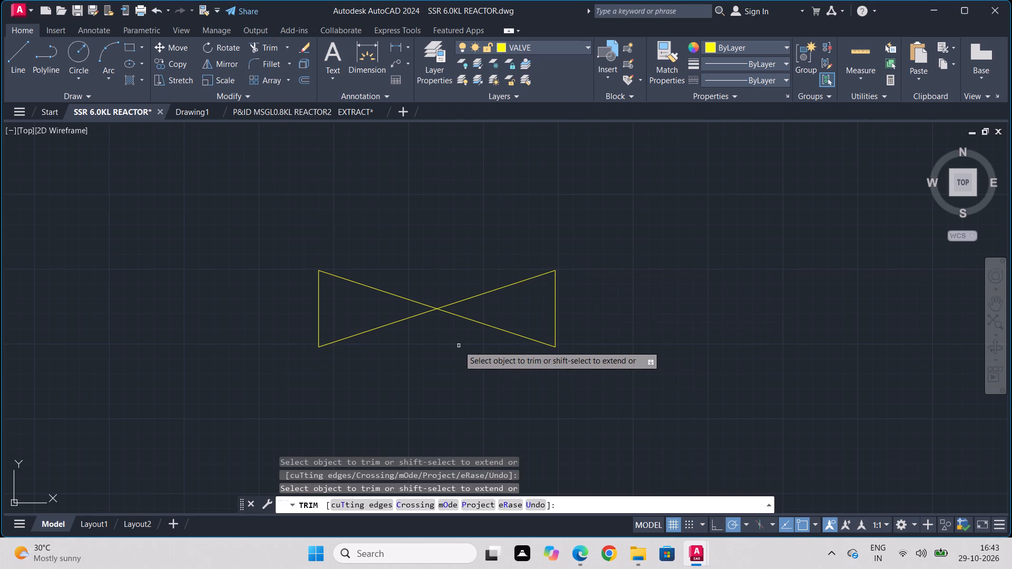
Offset both vertical end lines of the bow-tie valve inward by about 8.4 units.
key(Escape)
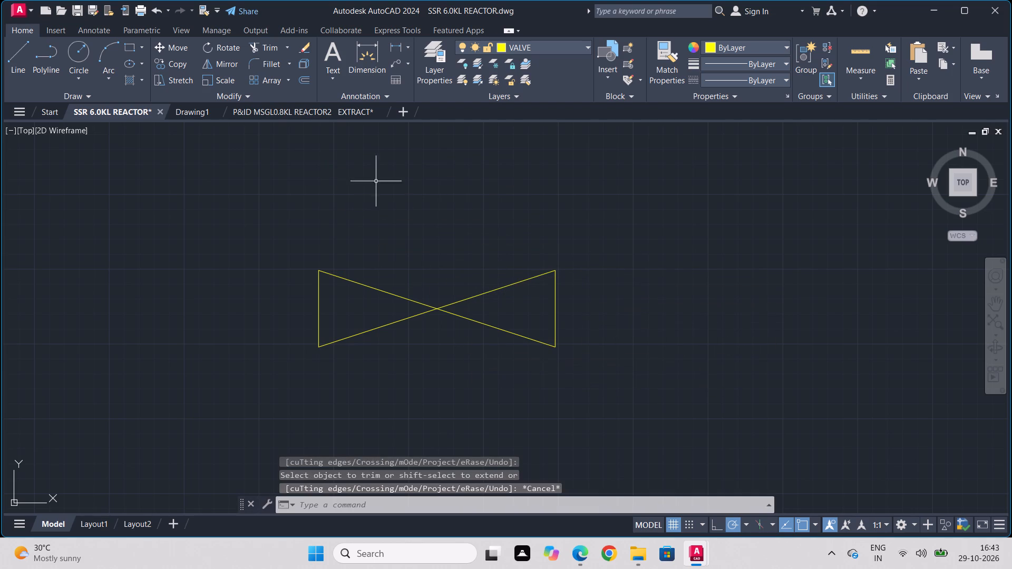
drag(560, 303, 547, 308)
click(547, 308)
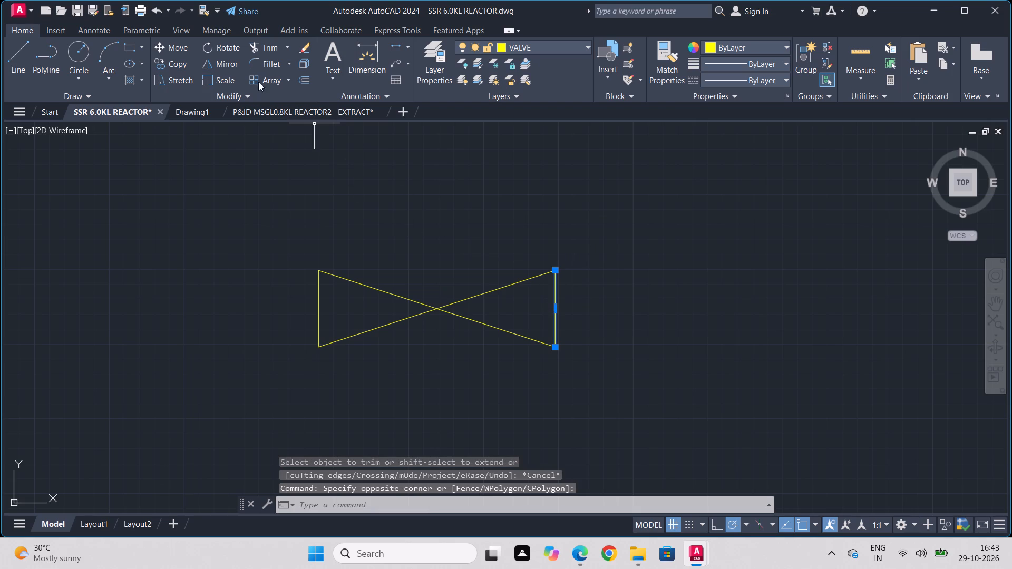
click(304, 78)
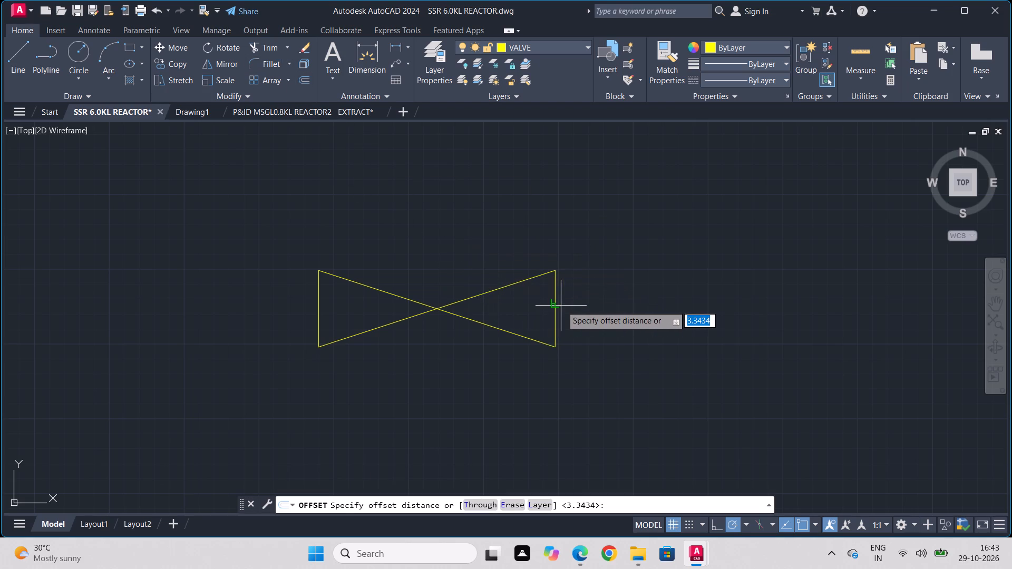
click(558, 306)
scroll(558, 306, up, 4)
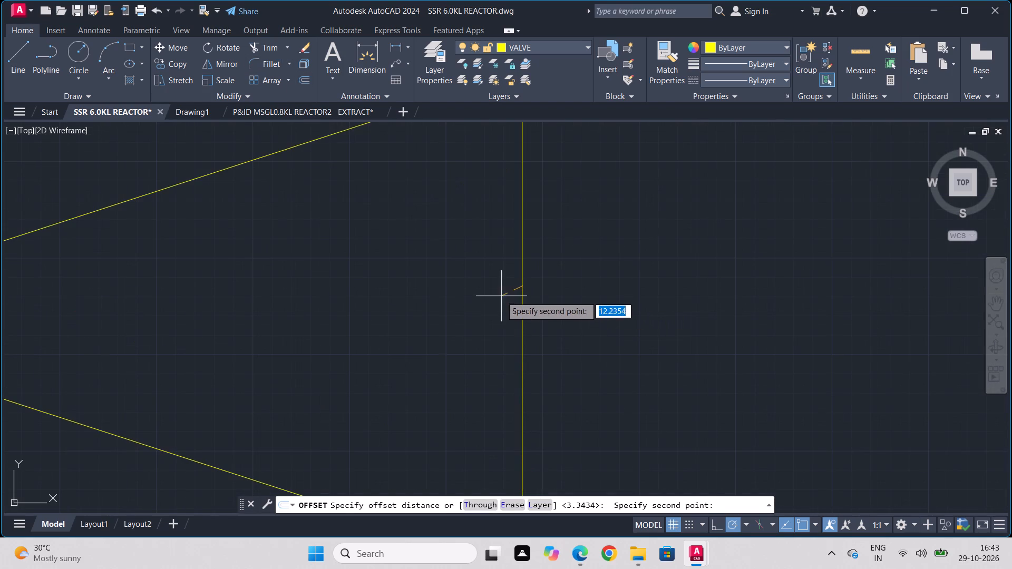
click(506, 290)
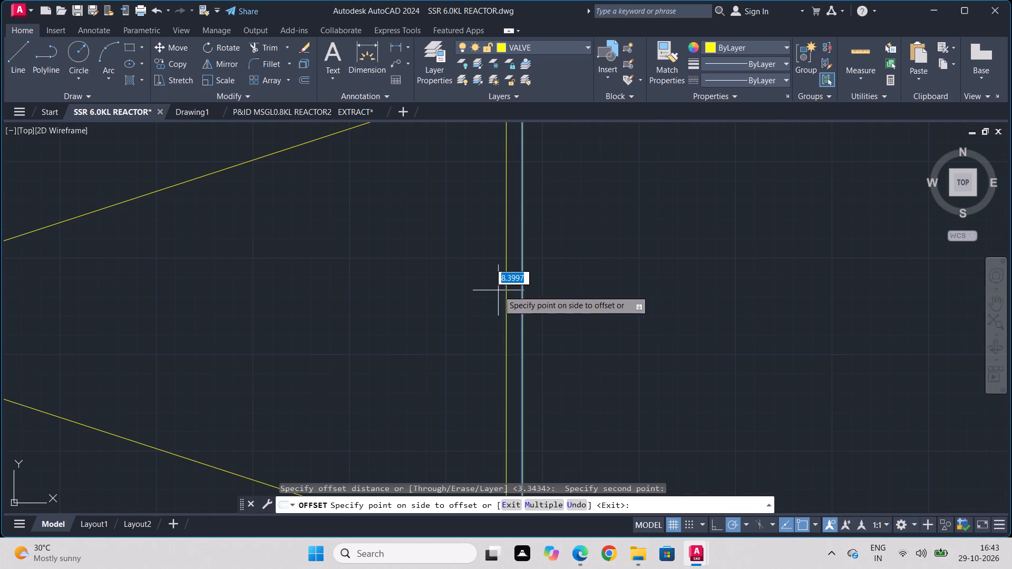
click(476, 292)
middle_drag(274, 337, 723, 325)
scroll(274, 338, down, 1)
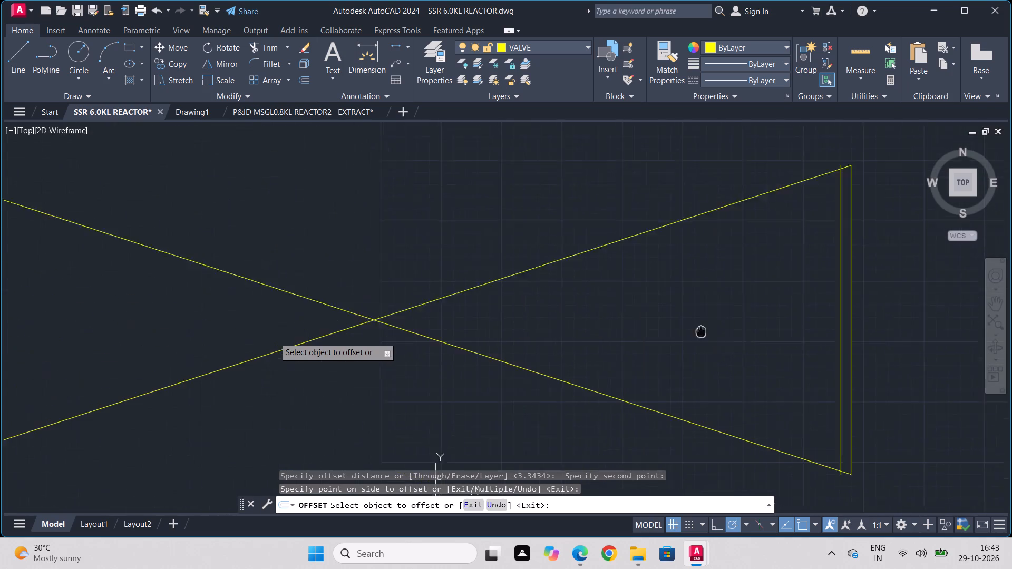
middle_drag(723, 325, 724, 325)
middle_drag(19, 290, 571, 308)
click(476, 322)
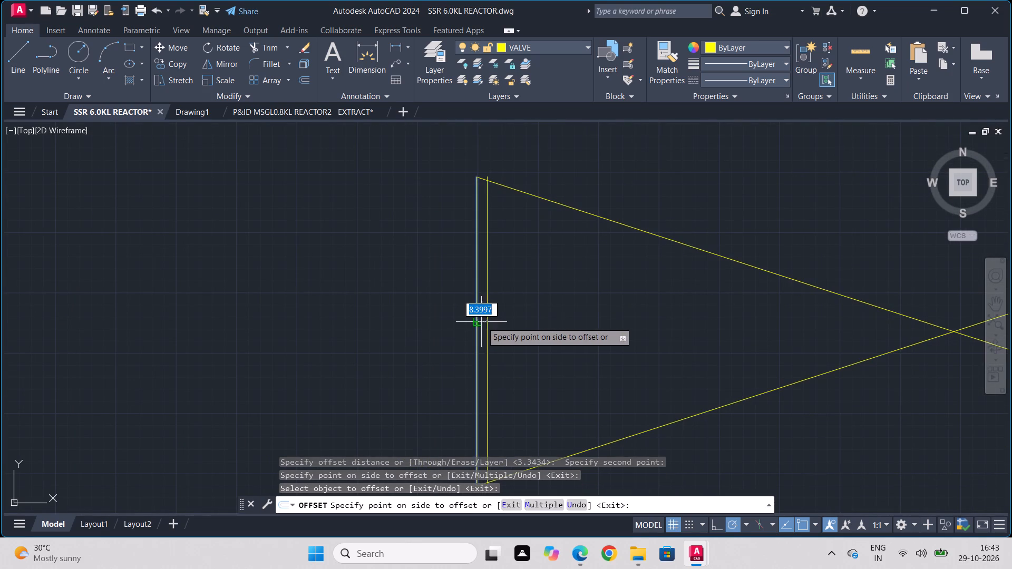
click(493, 321)
scroll(483, 164, up, 2)
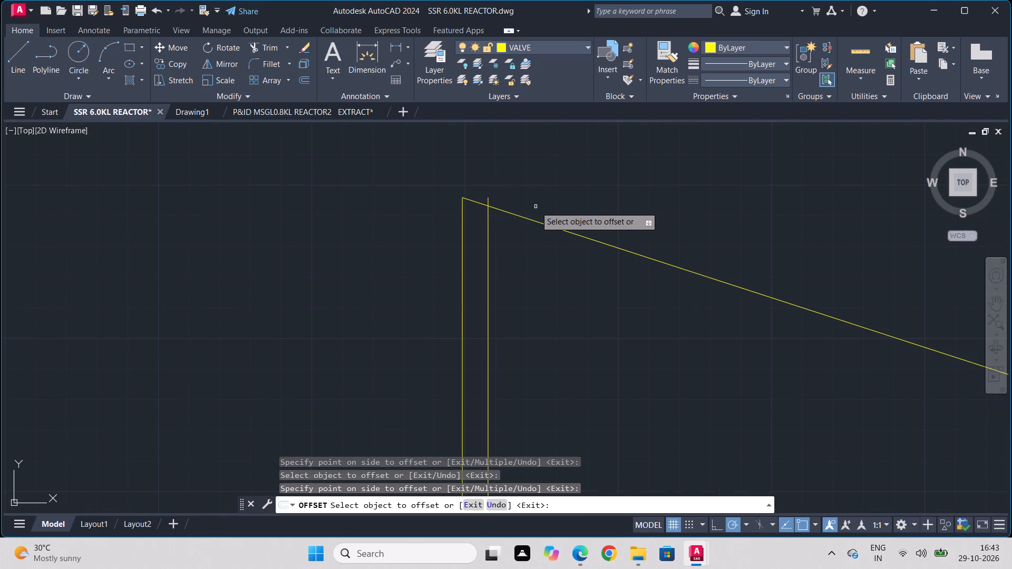
key(Escape)
Trim the four overhanging ends of the inner vertical lines back to the bow-tie's diagonals.
text(TR)
key(Return)
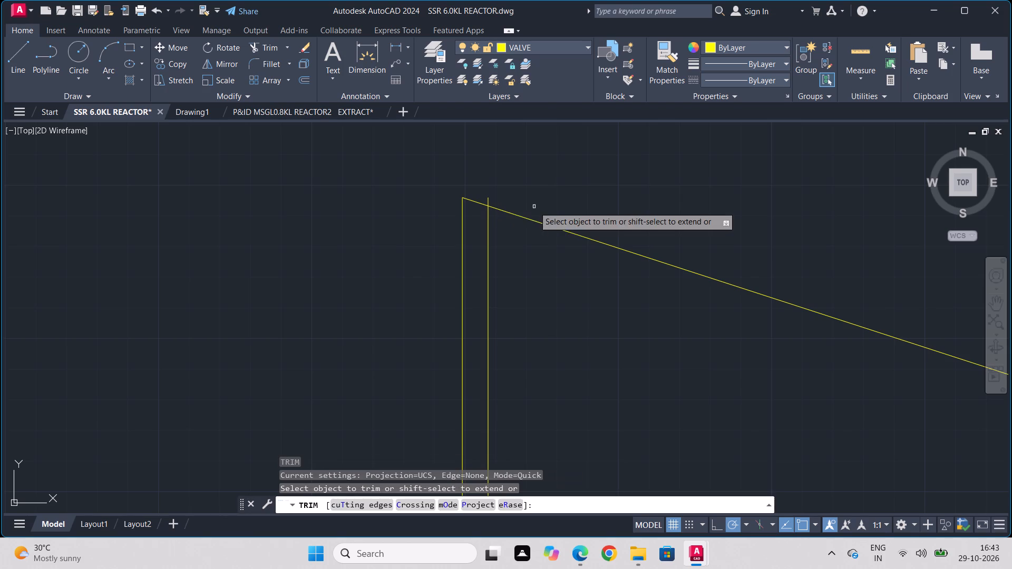
click(488, 200)
scroll(538, 312, down, 2)
middle_drag(560, 344, 560, 323)
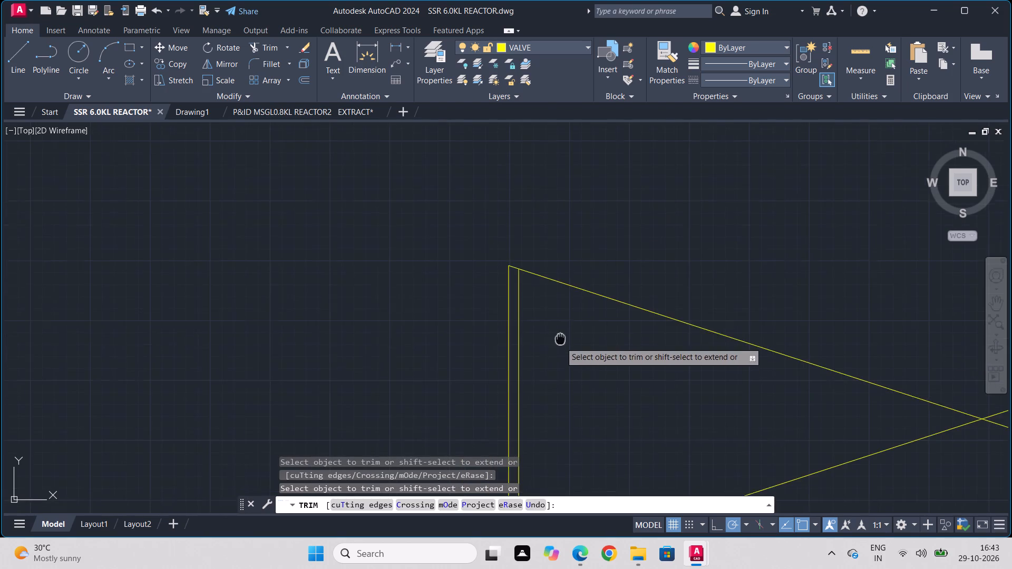
middle_drag(560, 323, 540, 181)
scroll(497, 430, up, 3)
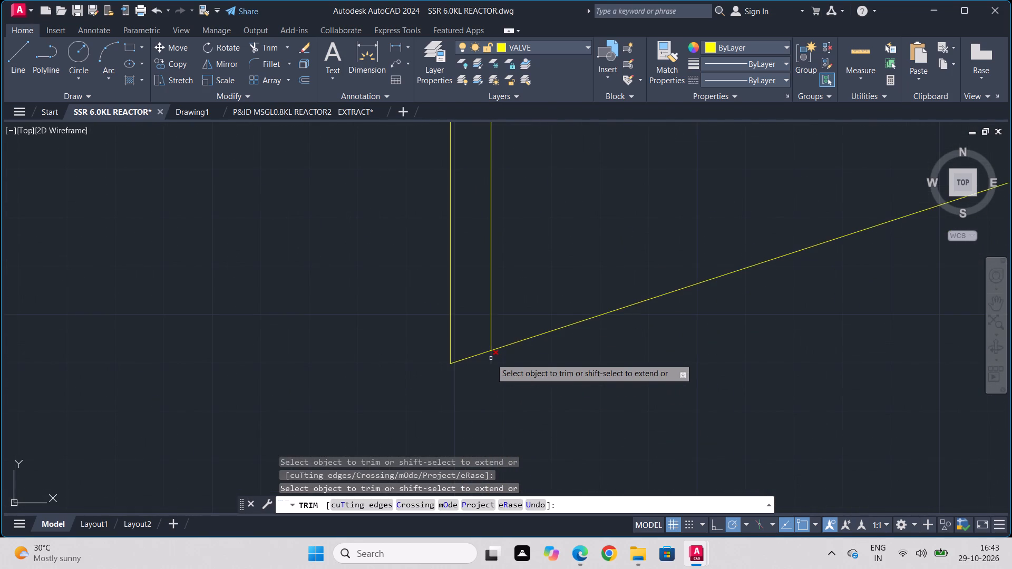
click(491, 358)
scroll(625, 356, down, 3)
scroll(753, 355, down, 2)
middle_drag(832, 347, 375, 452)
scroll(602, 339, up, 5)
click(495, 388)
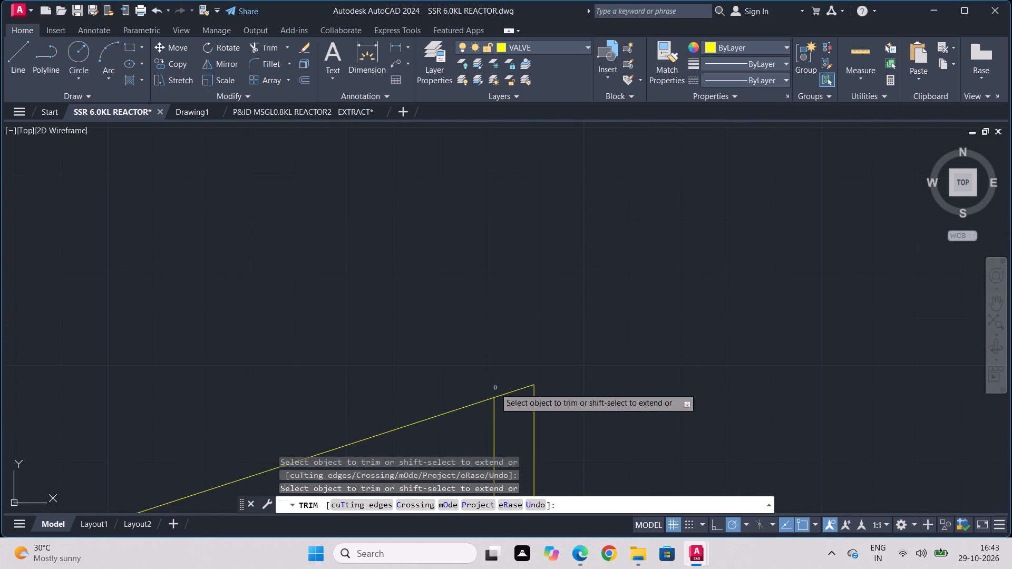
scroll(547, 433, down, 2)
middle_drag(547, 434, 610, 162)
middle_drag(617, 408, 626, 201)
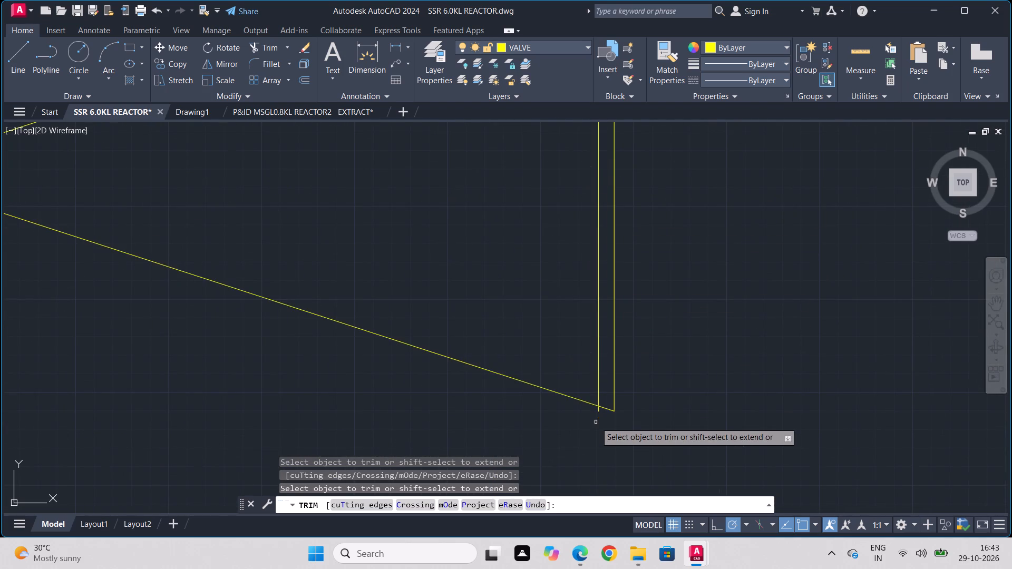
click(599, 410)
scroll(463, 444, down, 3)
scroll(337, 410, down, 1)
middle_drag(337, 410, 390, 397)
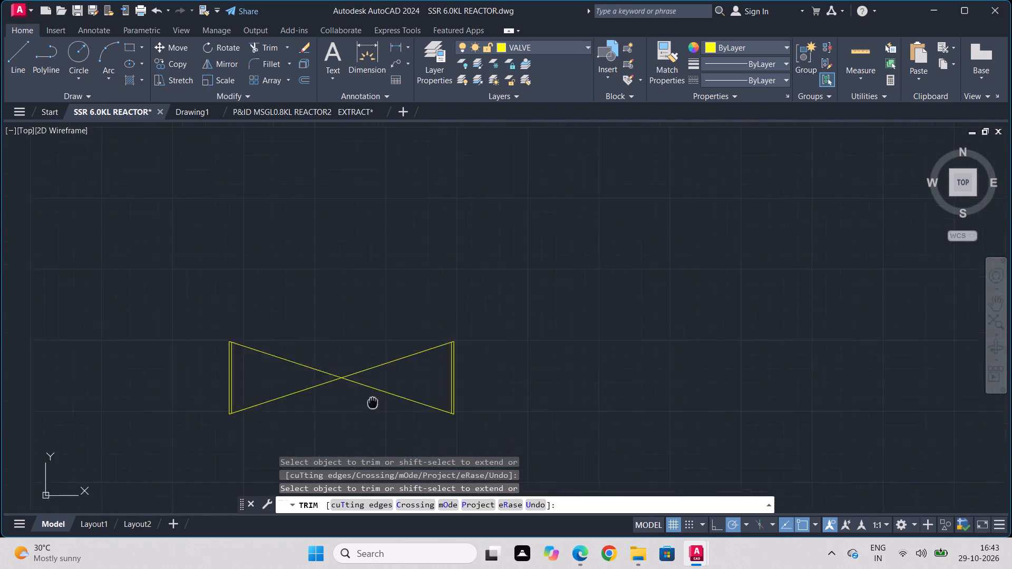
middle_drag(390, 397, 657, 336)
key(Escape)
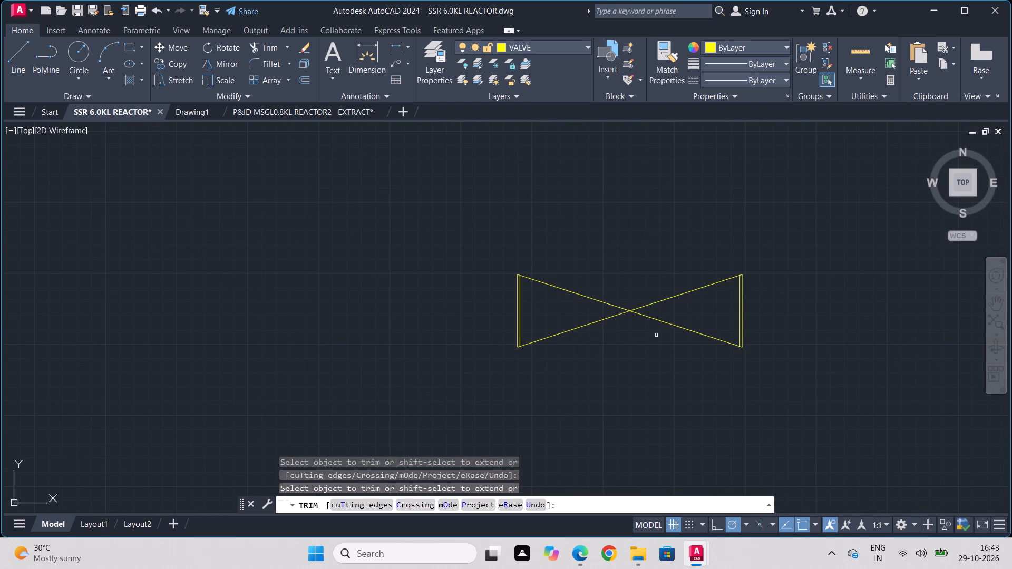
Draw a vertical stem line upward from the bow-tie's crossing point to slightly above its upper corners.
key(l)
key(Return)
click(626, 309)
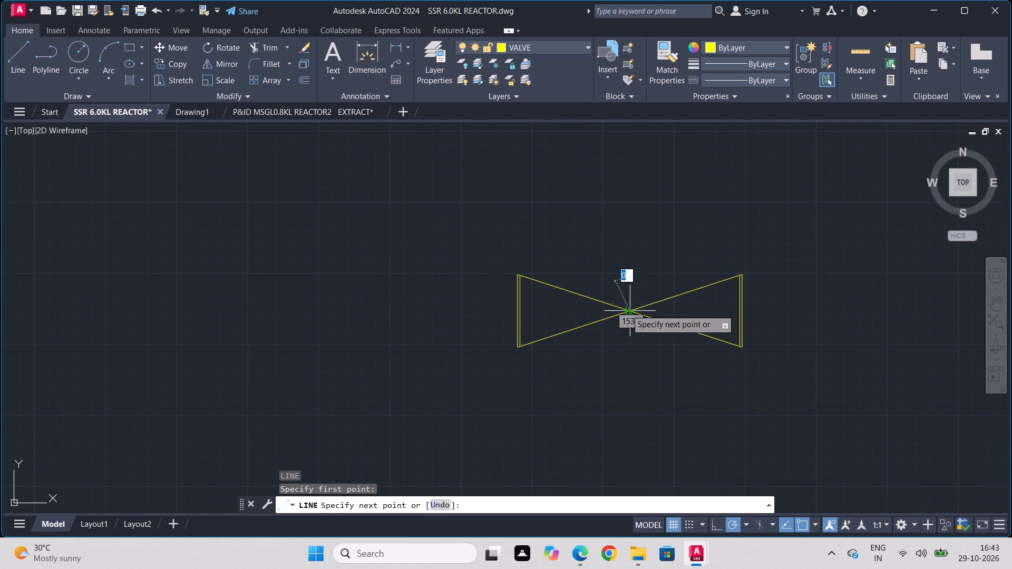
click(629, 261)
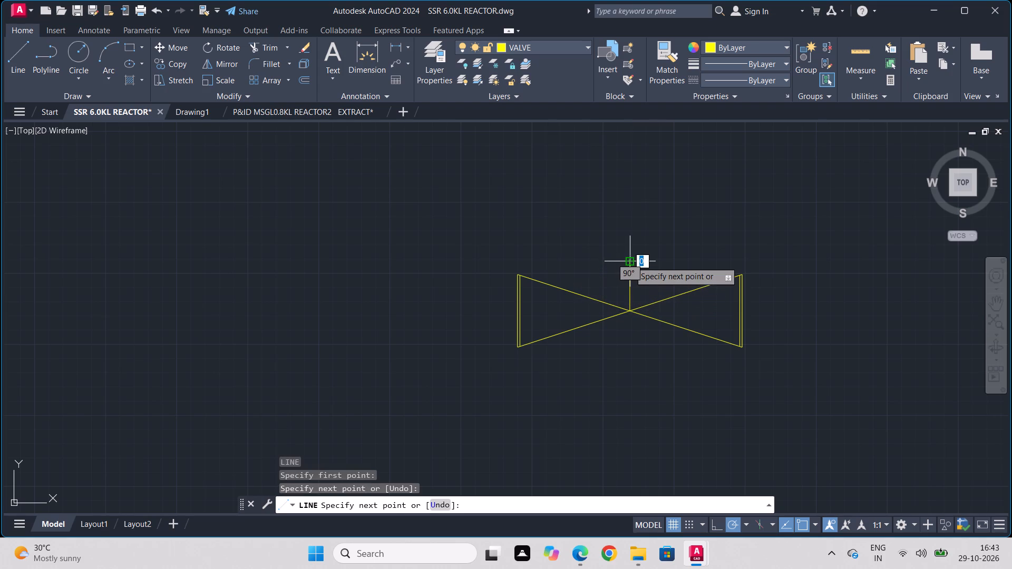
key(Escape)
Draw a short horizontal handle line across the top of the valve stem, extending to both sides.
key(l)
key(Return)
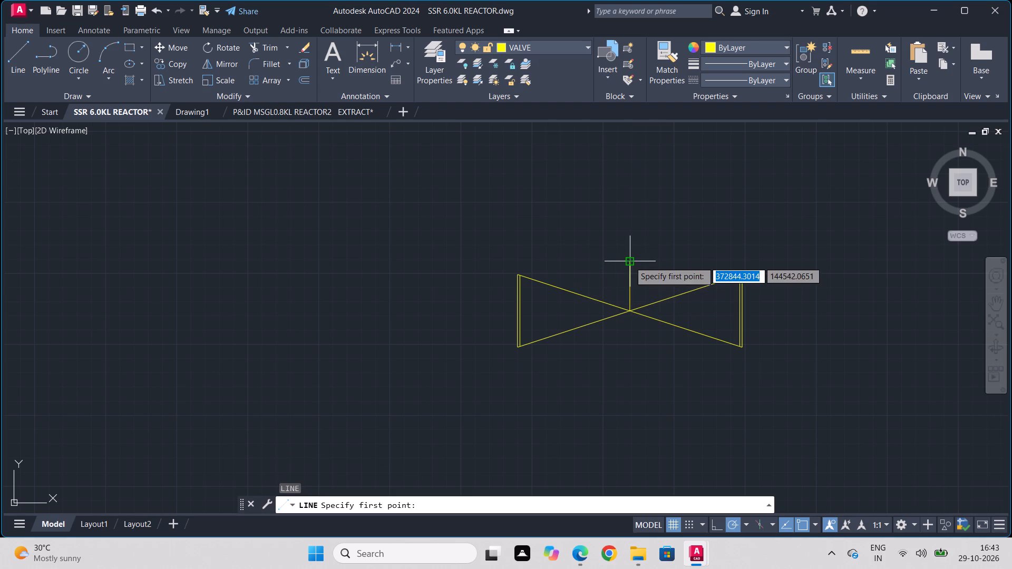
click(601, 260)
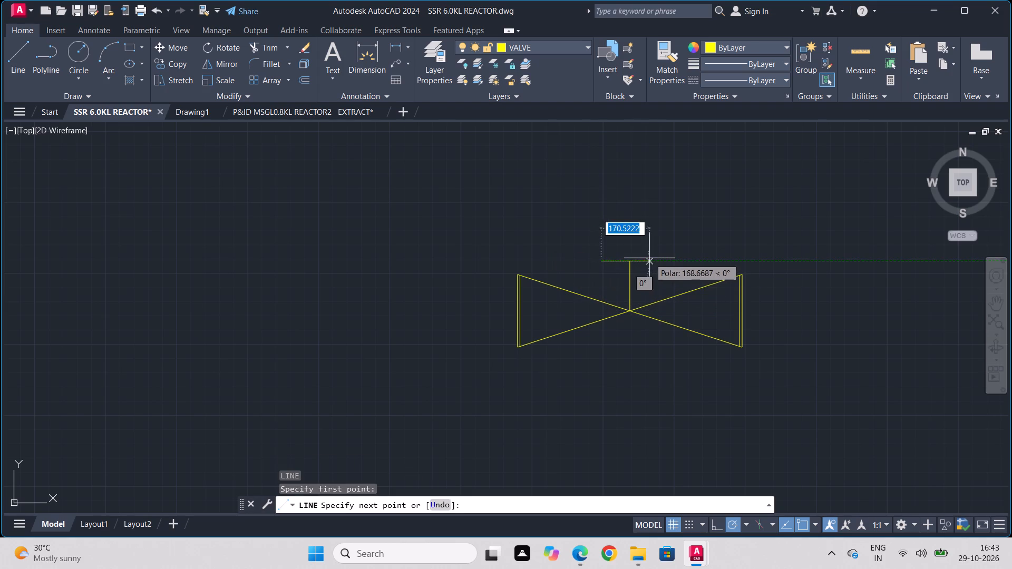
click(654, 259)
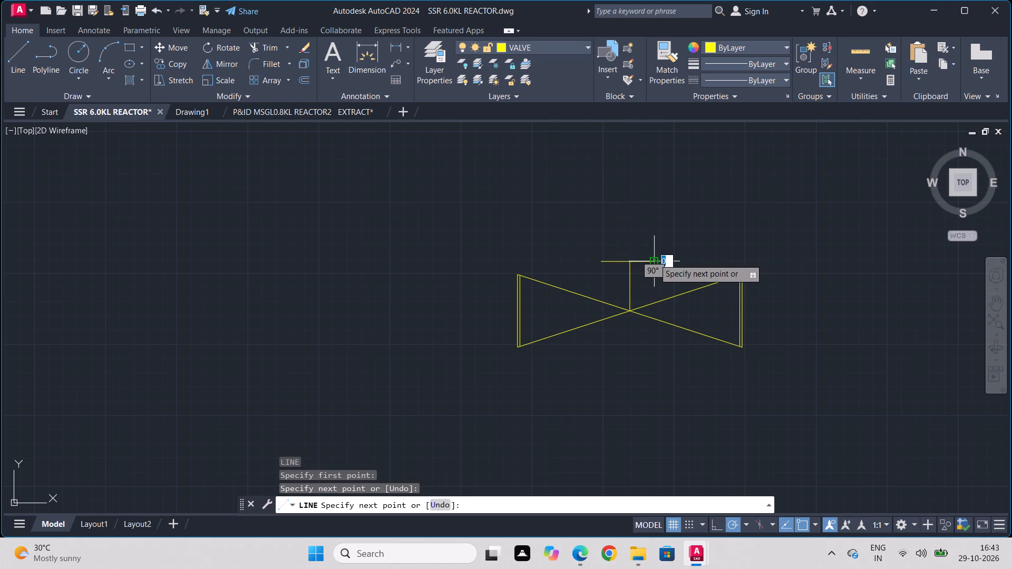
key(Escape)
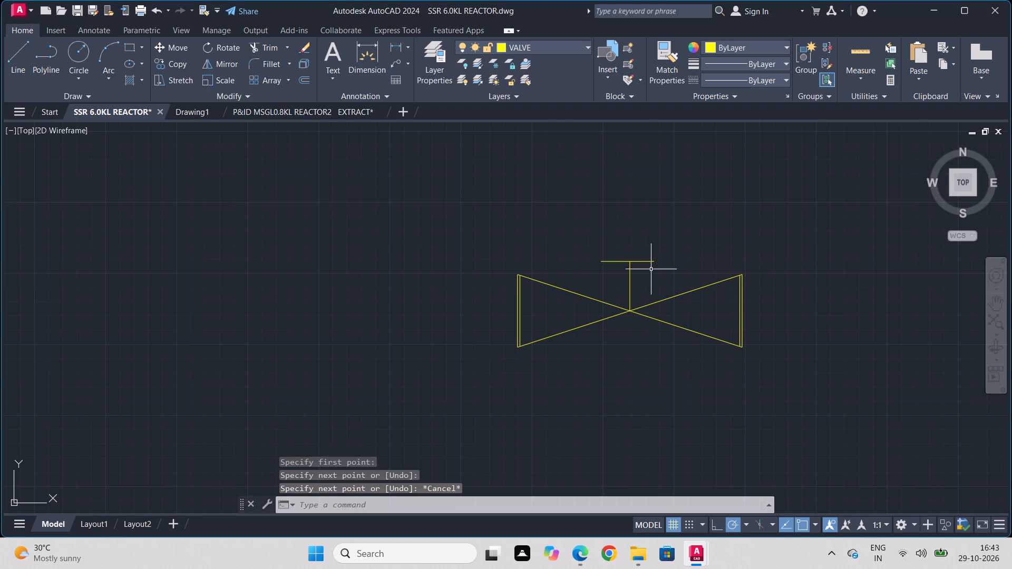
Copy the complete new valve symbol to the empty area just below the existing valve on the lowest green line.
scroll(646, 287, down, 1)
click(749, 261)
click(504, 349)
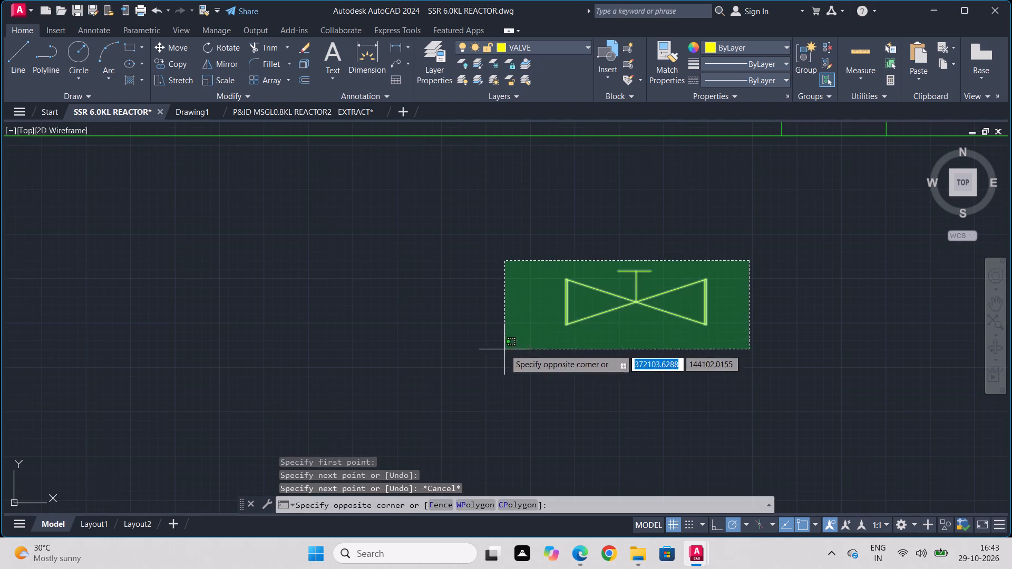
click(166, 63)
click(704, 298)
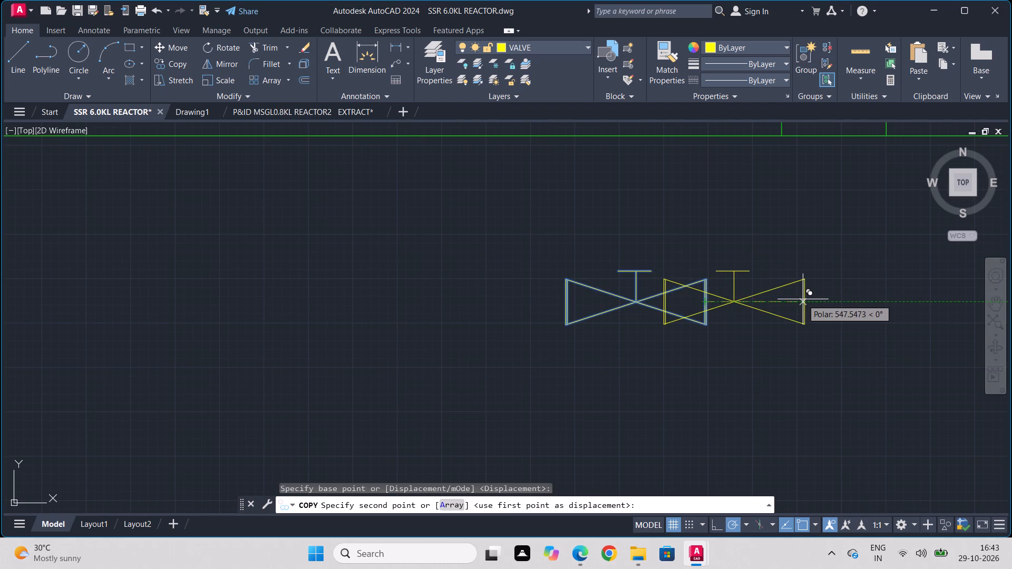
middle_drag(803, 299, 297, 358)
scroll(803, 299, down, 1)
scroll(246, 371, down, 2)
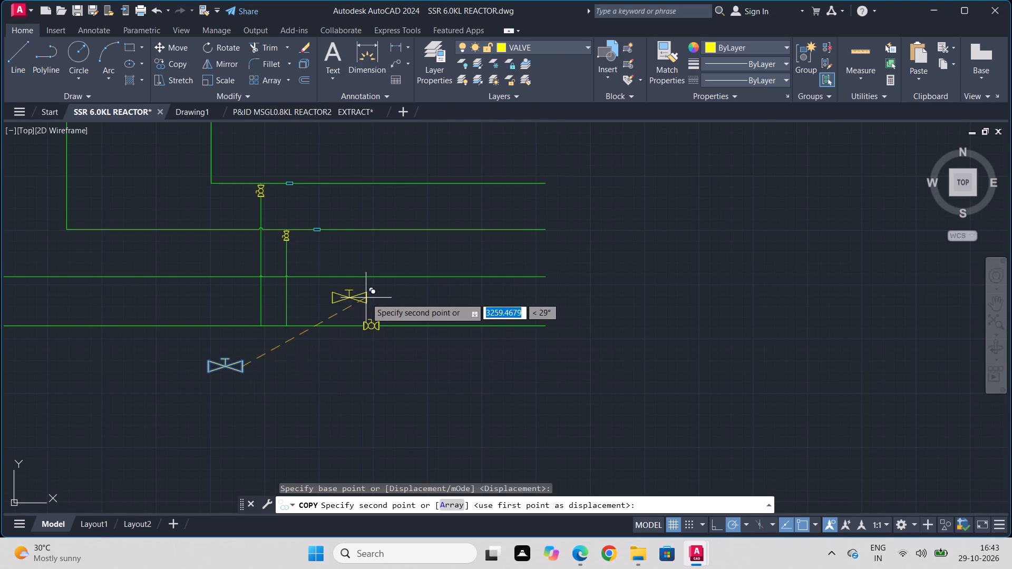
scroll(359, 293, up, 1)
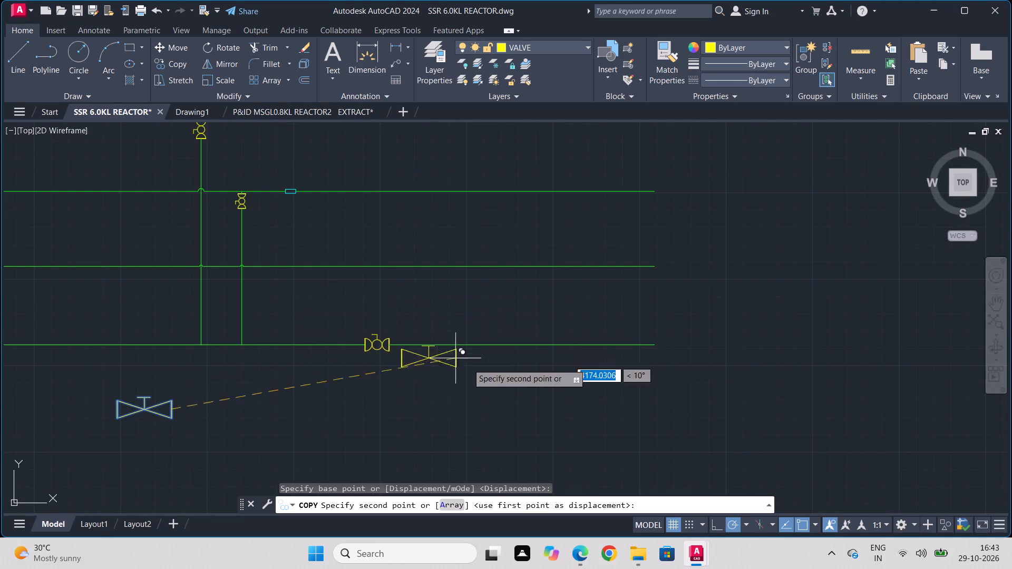
click(432, 389)
key(Escape)
Scale the copied valve down to about 70 percent of its size, using its right end edge as the base point.
drag(477, 349, 468, 352)
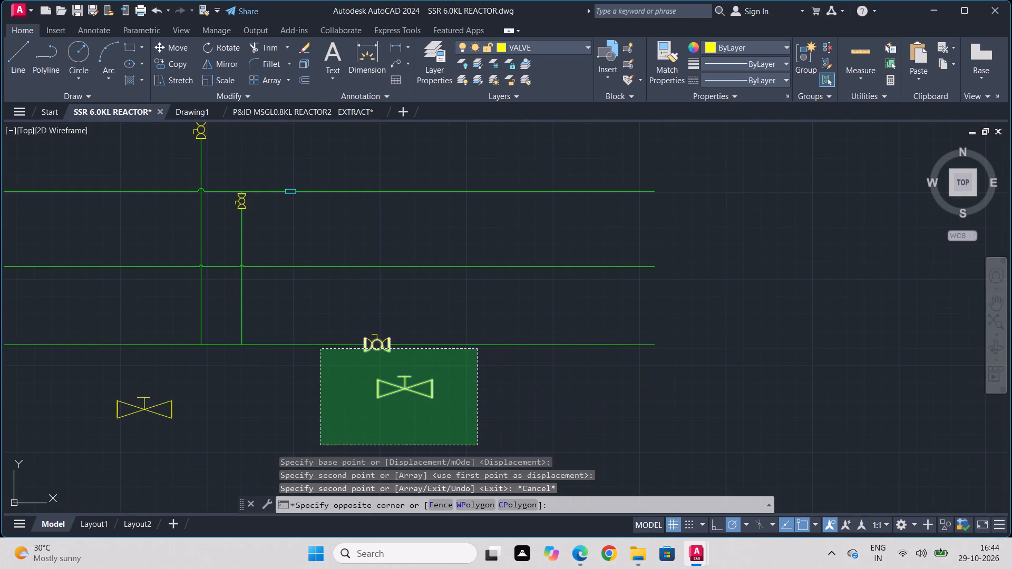
click(320, 445)
key(Escape)
click(459, 362)
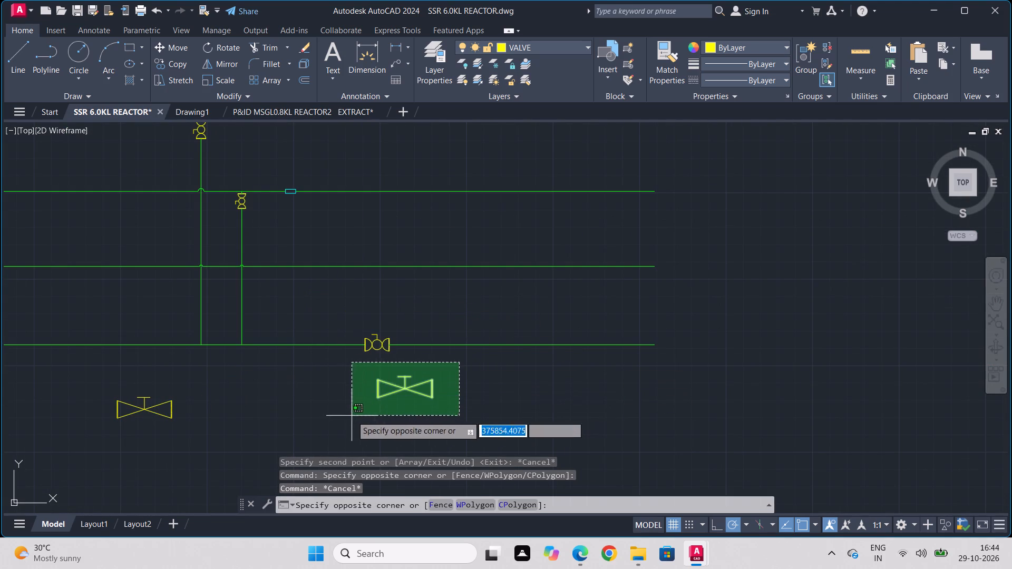
click(347, 418)
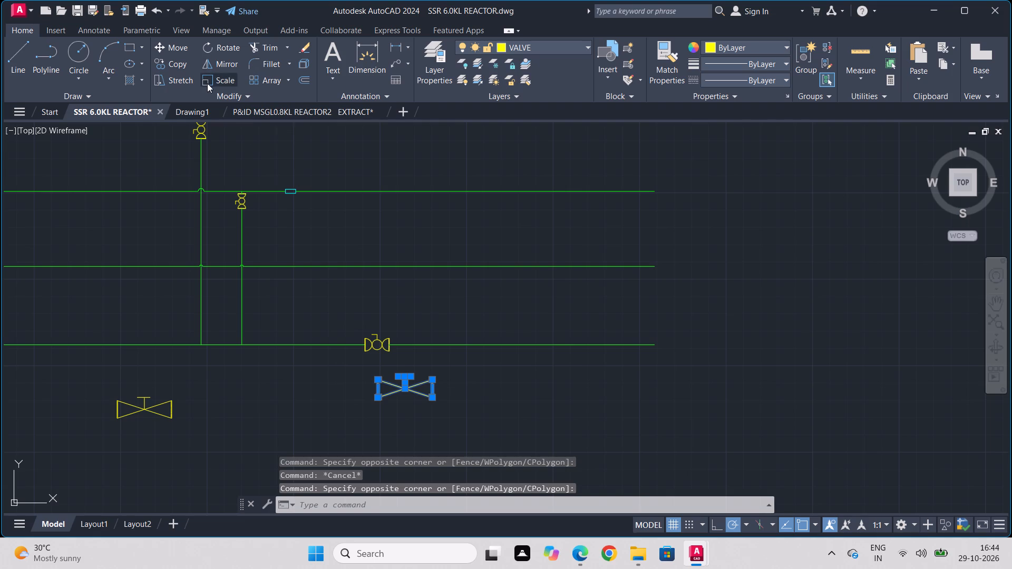
click(207, 83)
click(433, 392)
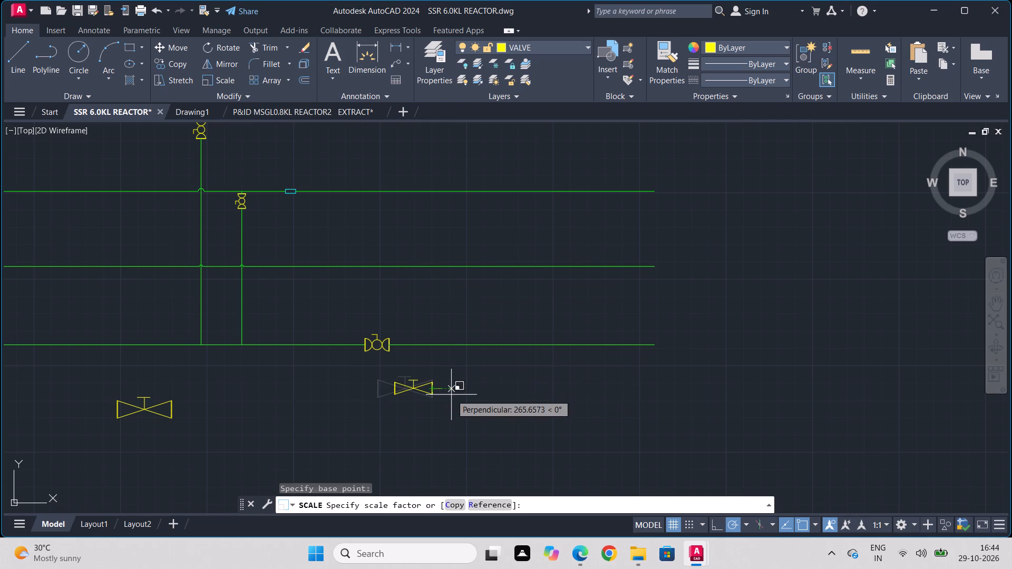
click(451, 395)
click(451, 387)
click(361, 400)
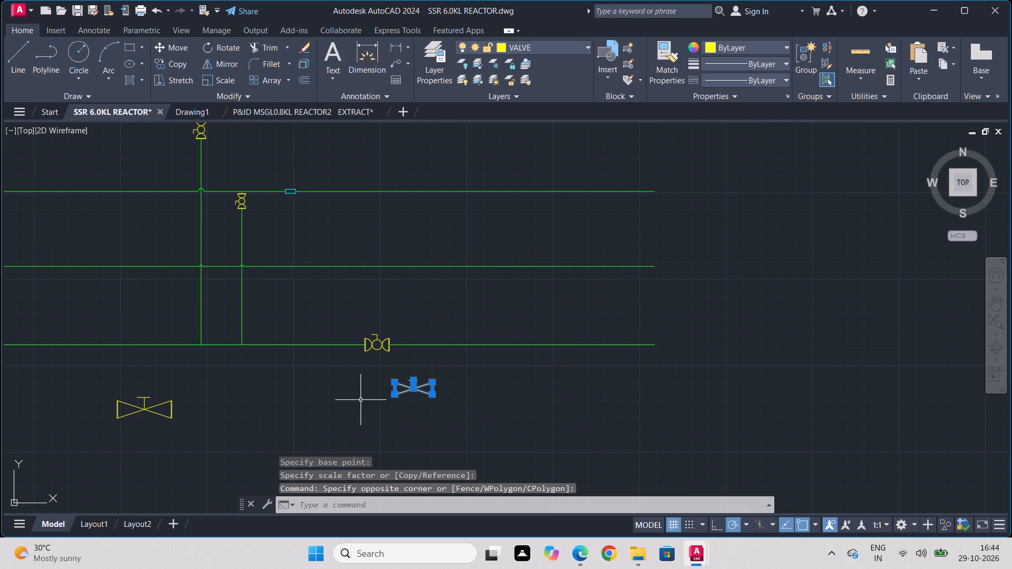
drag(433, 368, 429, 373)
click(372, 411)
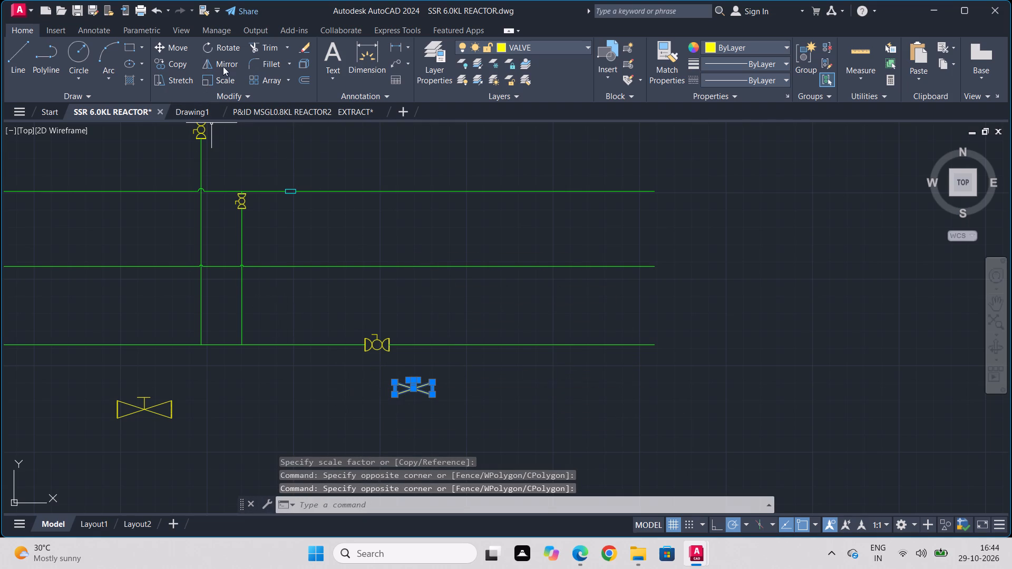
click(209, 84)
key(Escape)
Copy the scaled-down bow-tie valve, by its right end edge, to two spaced positions on the middle green line, right of the vertical pipes.
click(446, 369)
click(383, 408)
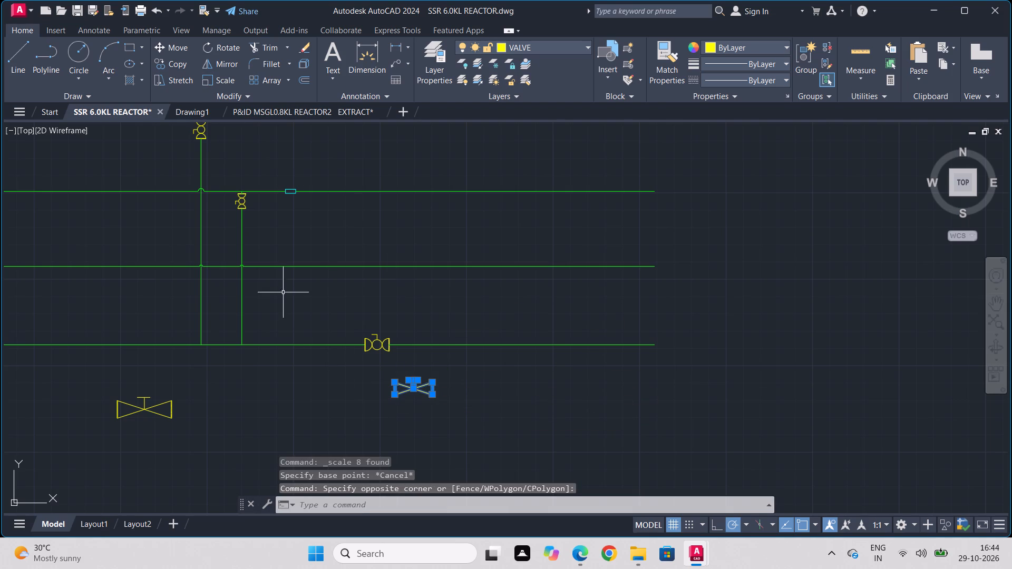
click(173, 64)
scroll(423, 399, up, 1)
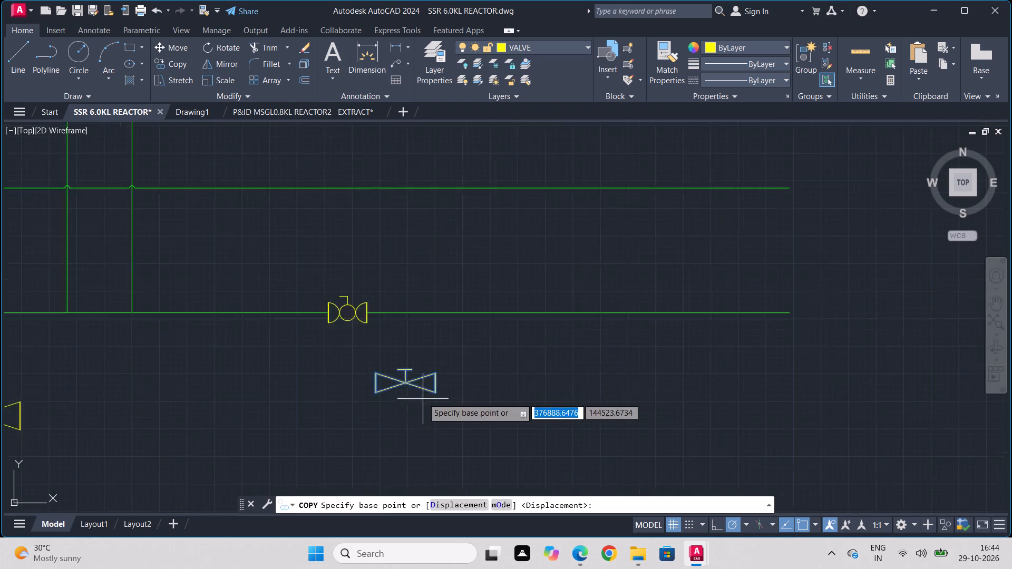
scroll(423, 397, up, 1)
click(440, 375)
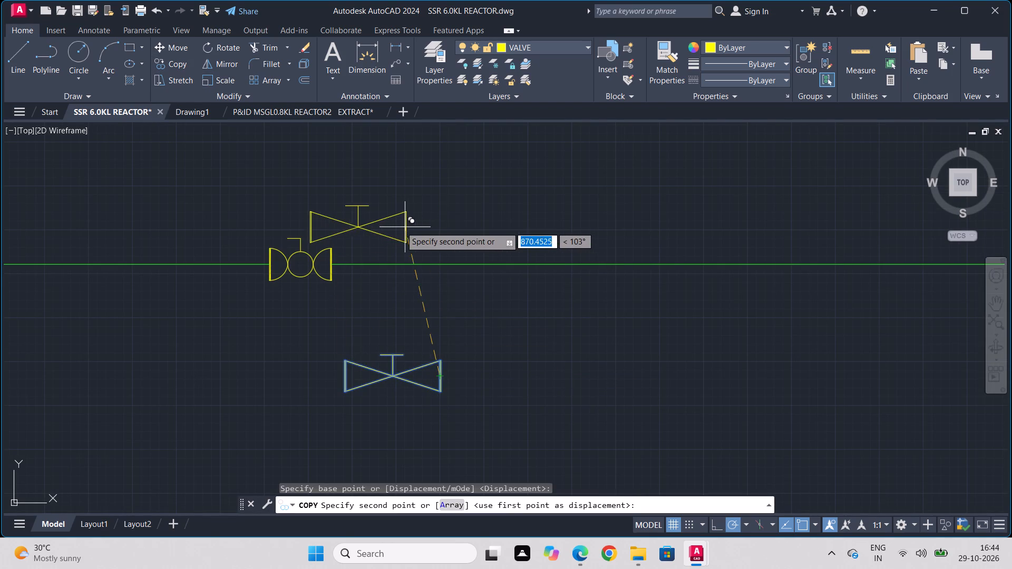
middle_drag(396, 227, 929, 401)
scroll(683, 247, up, 1)
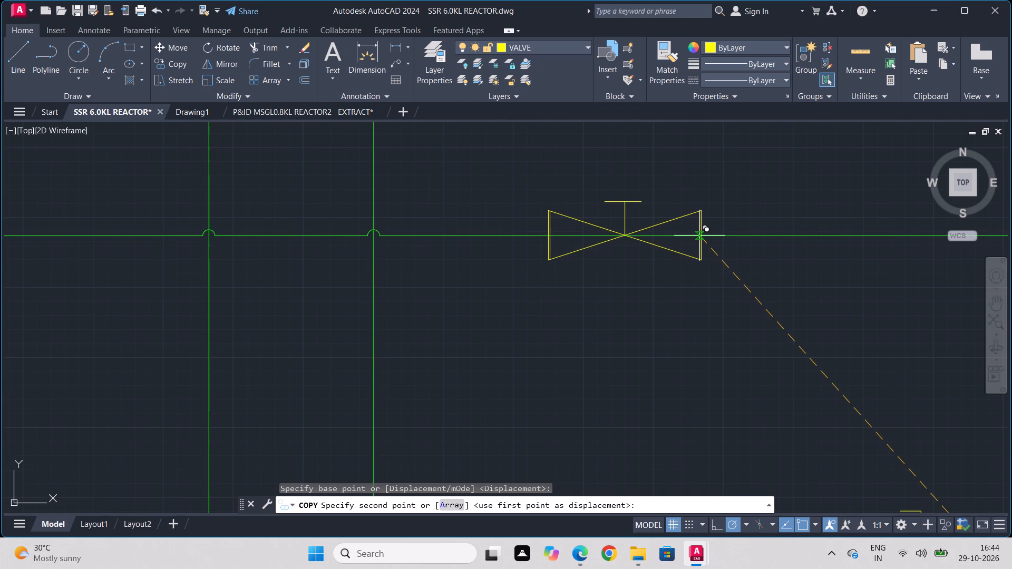
click(699, 236)
middle_drag(930, 244, 441, 298)
scroll(930, 244, down, 1)
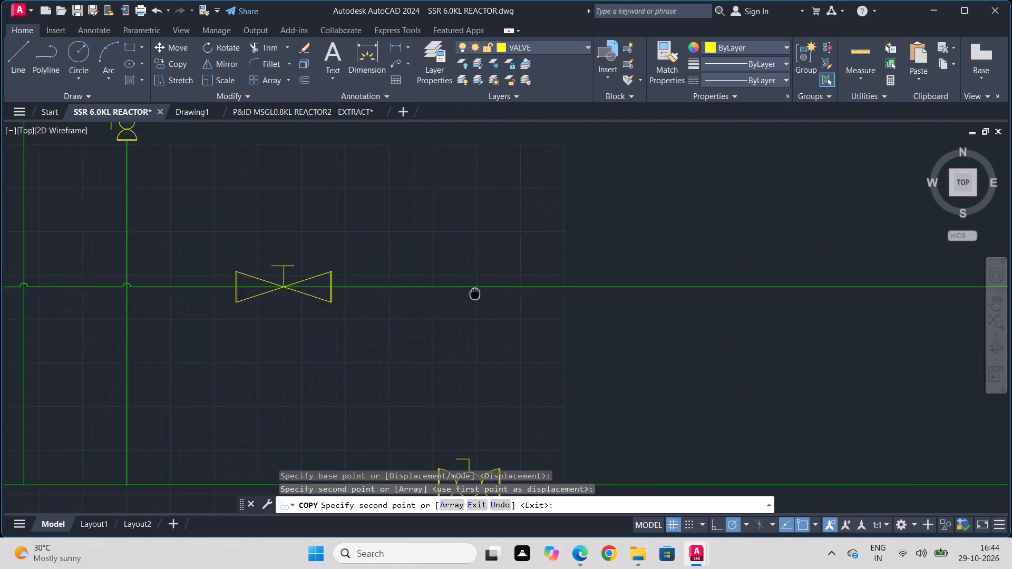
middle_drag(441, 298, 435, 299)
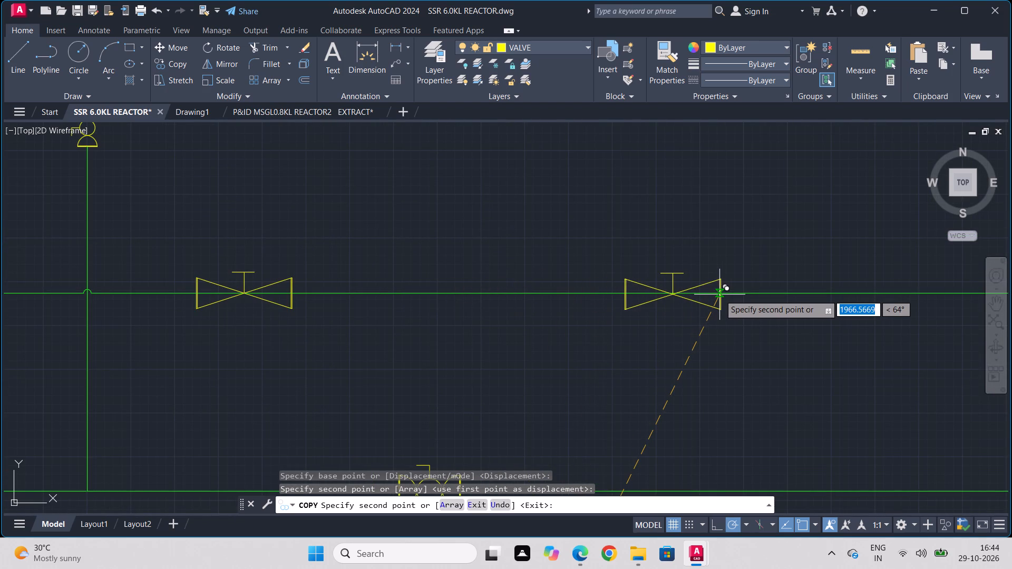
click(719, 295)
key(Escape)
Make PROCESS LINE the current layer.
scroll(489, 381, down, 1)
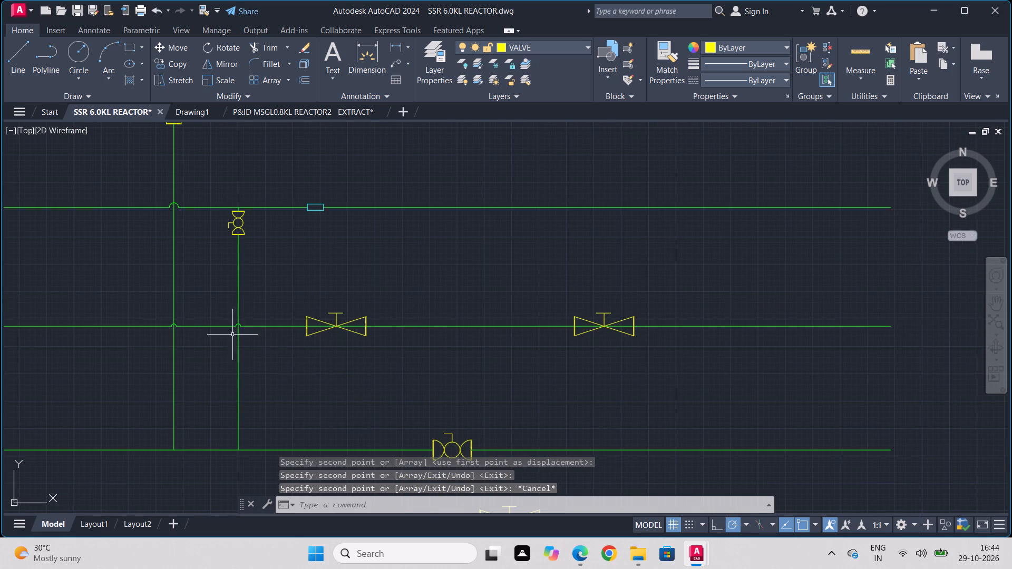
click(433, 64)
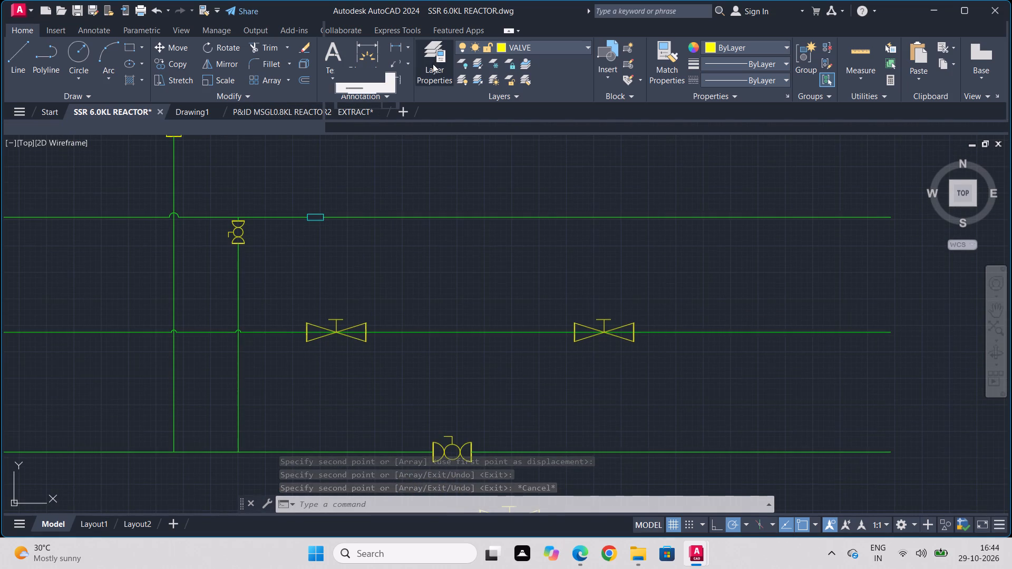
scroll(406, 83, down, 1)
scroll(507, 88, down, 1)
scroll(504, 97, up, 2)
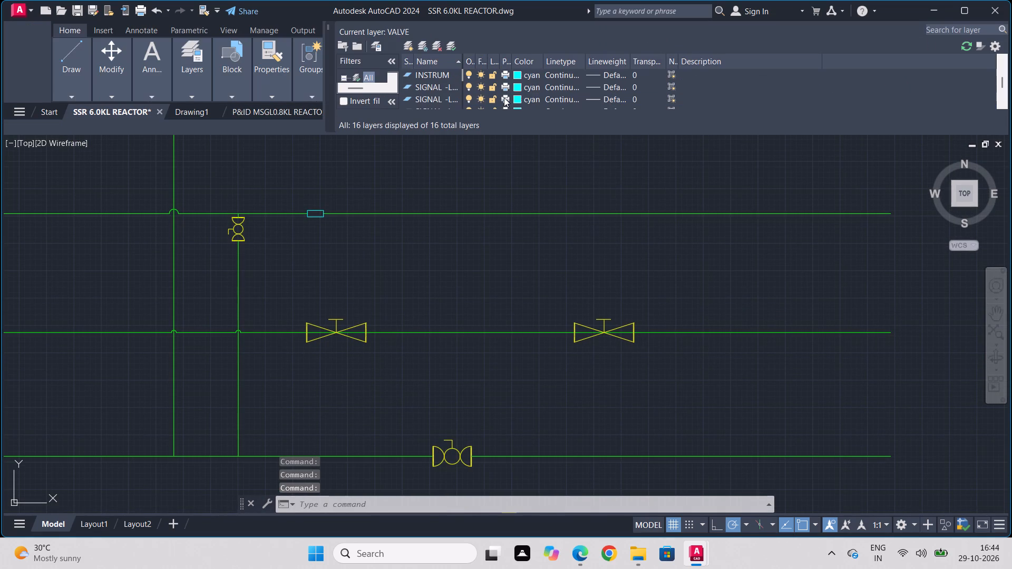
double_click(413, 91)
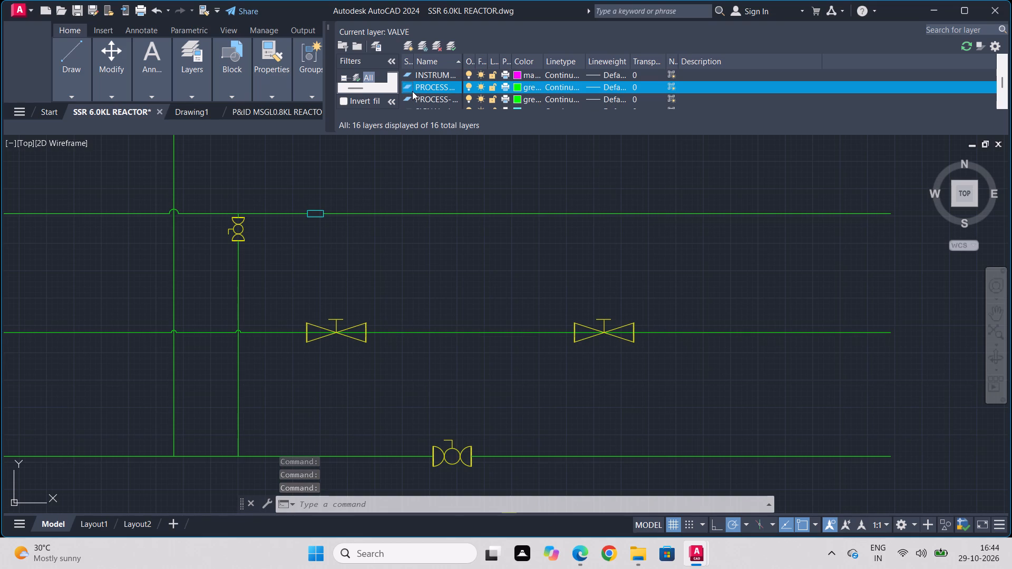
click(328, 28)
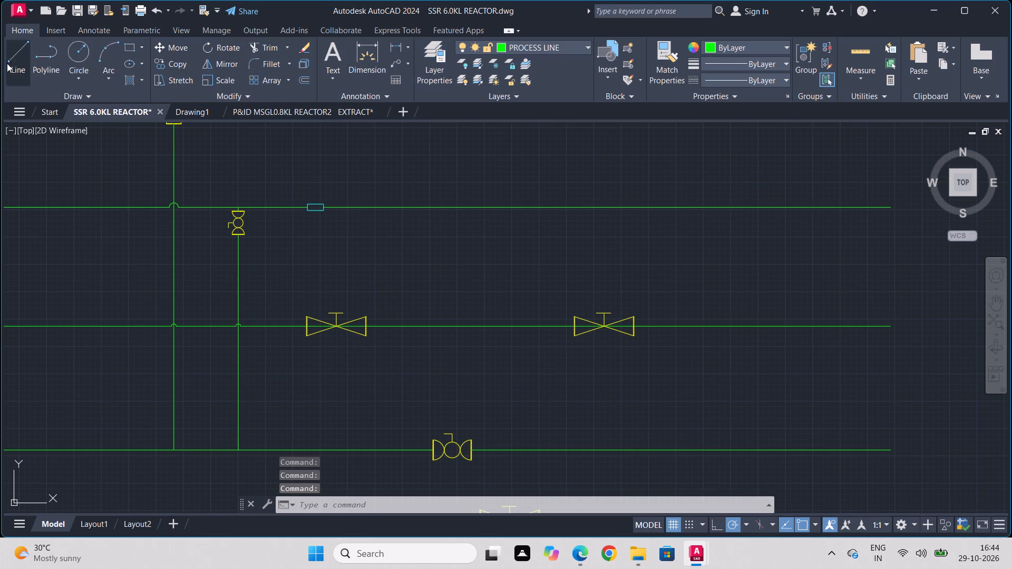
Draw a short vertical line across the middle green line between the two new valves, matching the valve's end-edge height.
click(14, 58)
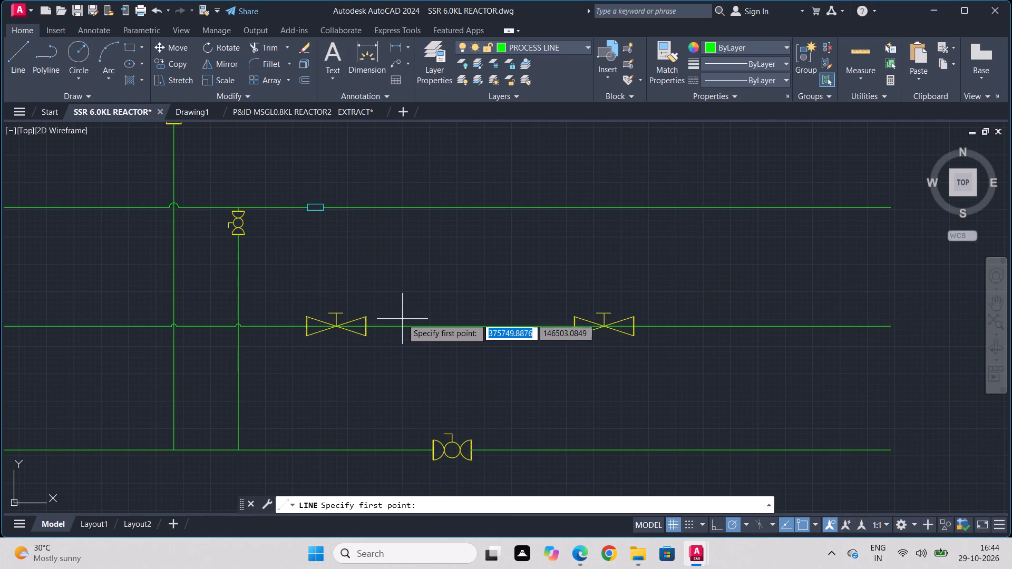
scroll(404, 315, up, 3)
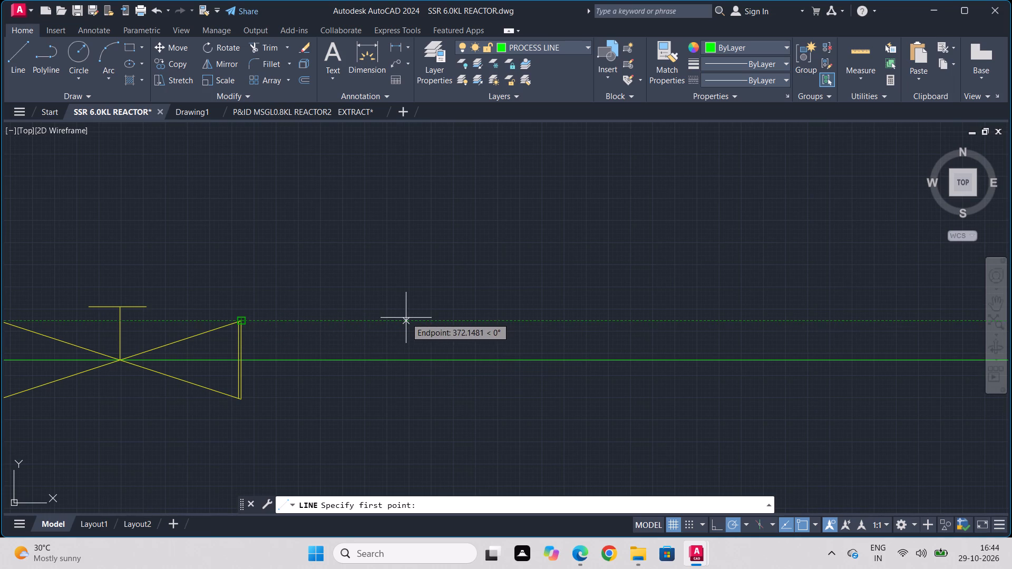
click(406, 318)
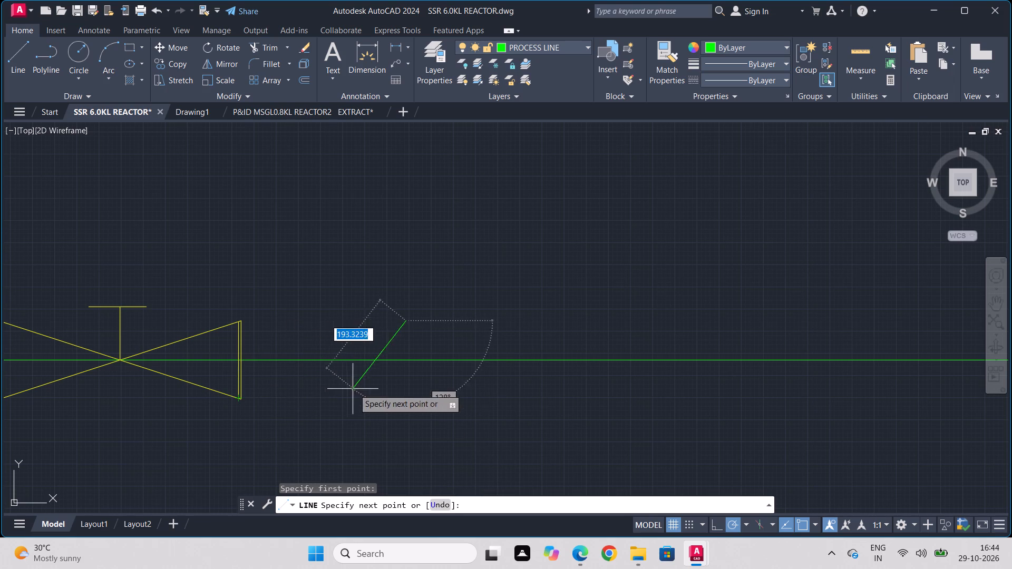
click(405, 398)
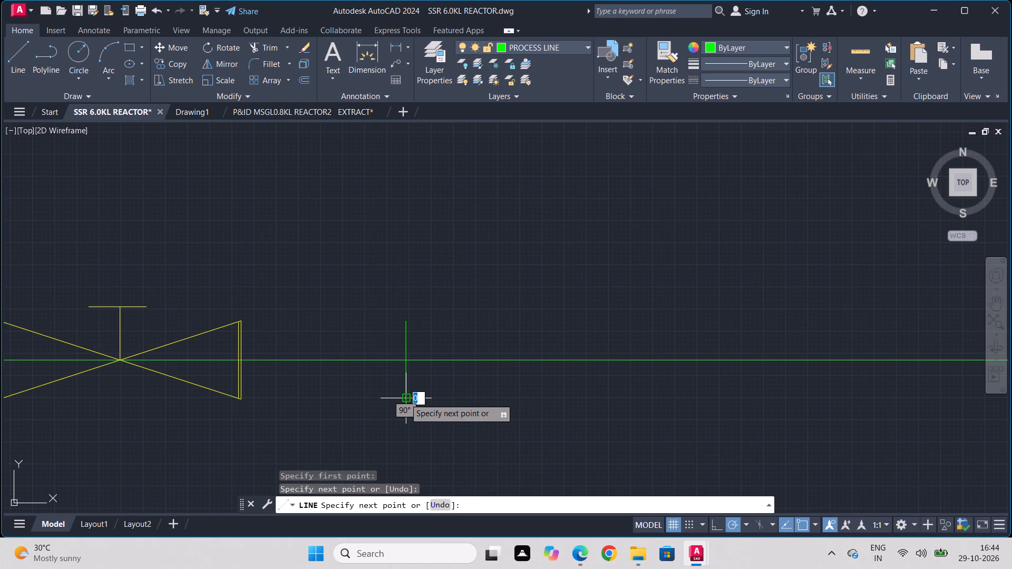
key(Escape)
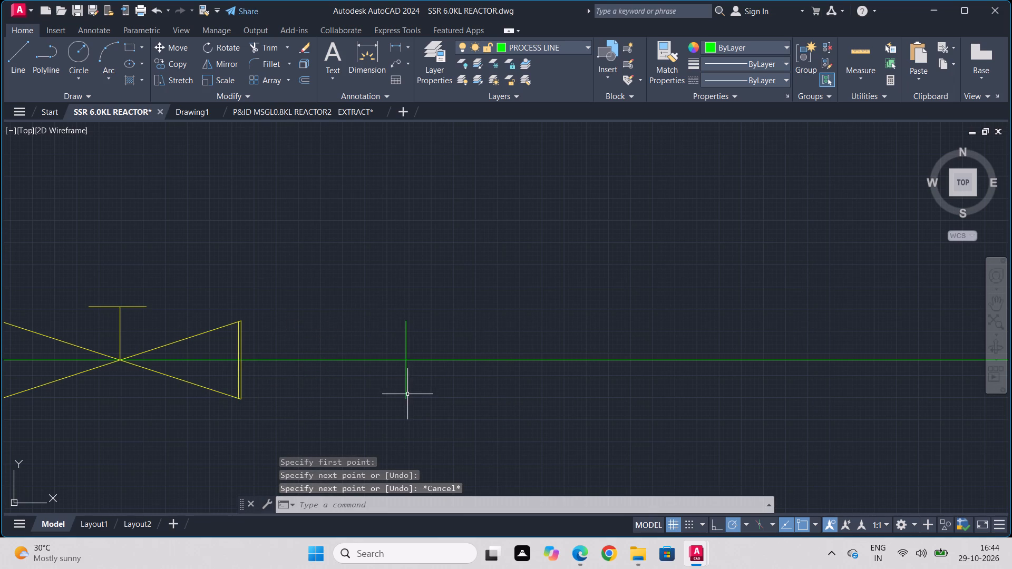
Copy the short vertical line about 15 units to its right along the green line to form a close pair.
click(407, 396)
click(167, 70)
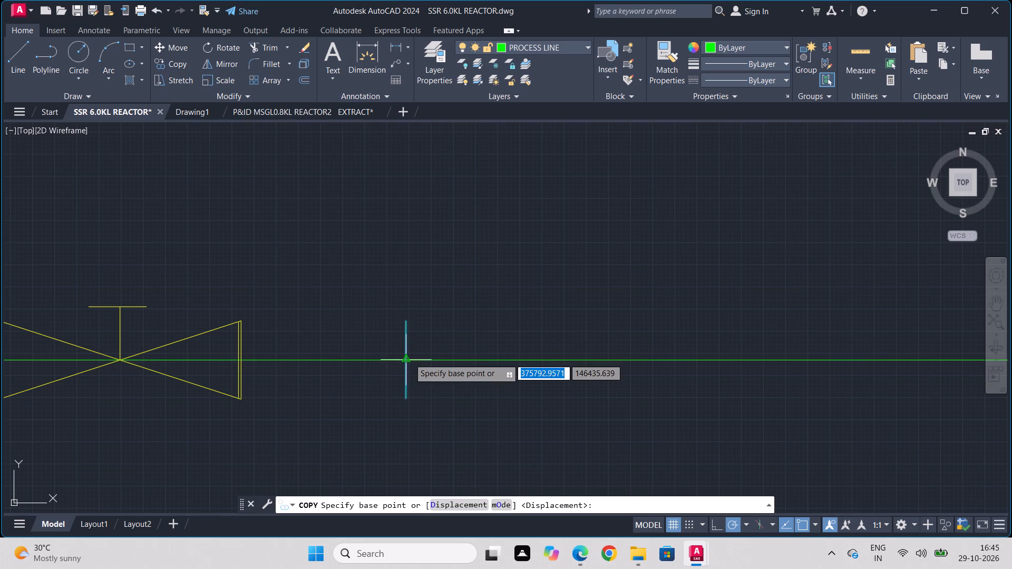
scroll(409, 358, up, 3)
click(384, 366)
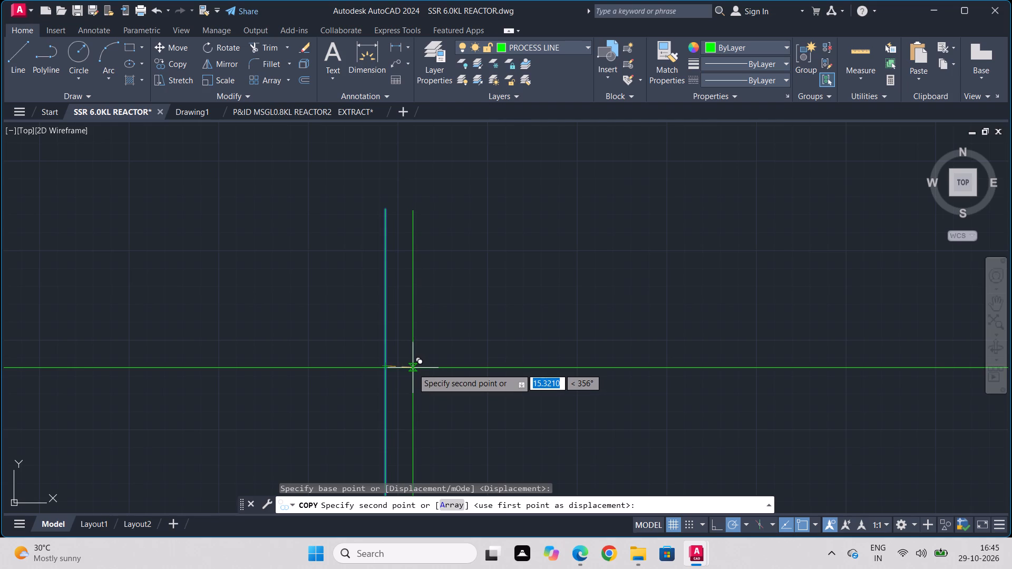
click(412, 368)
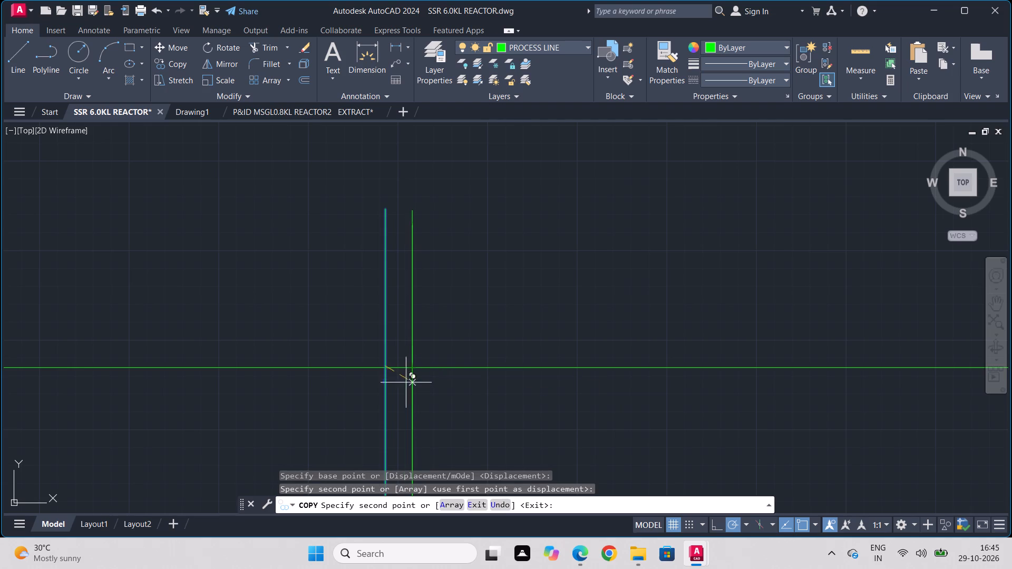
key(Escape)
Copy the pair of short vertical lines to three more positions further right on the green line, the first about 210 units away.
drag(440, 249, 371, 287)
click(339, 301)
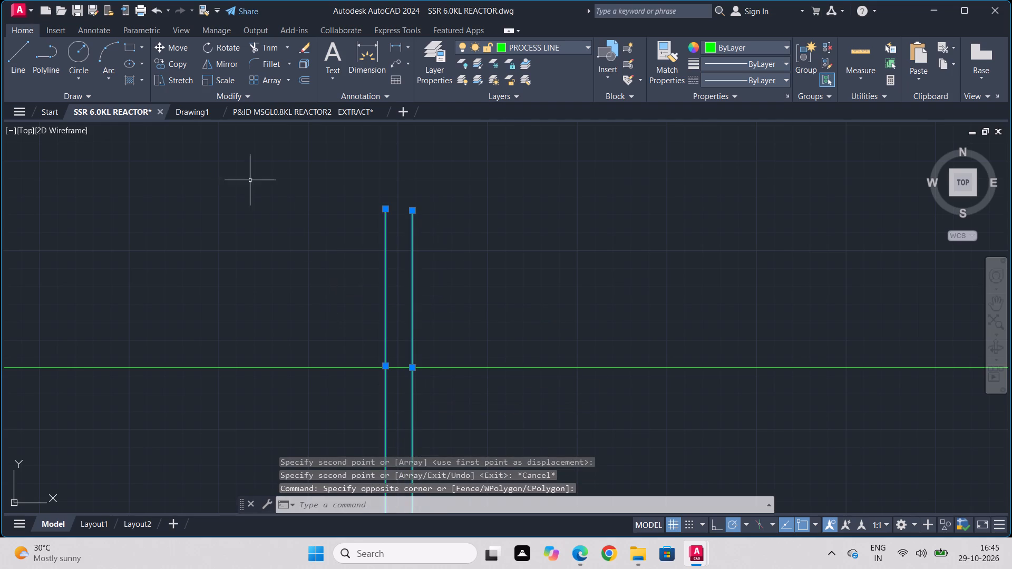
click(171, 61)
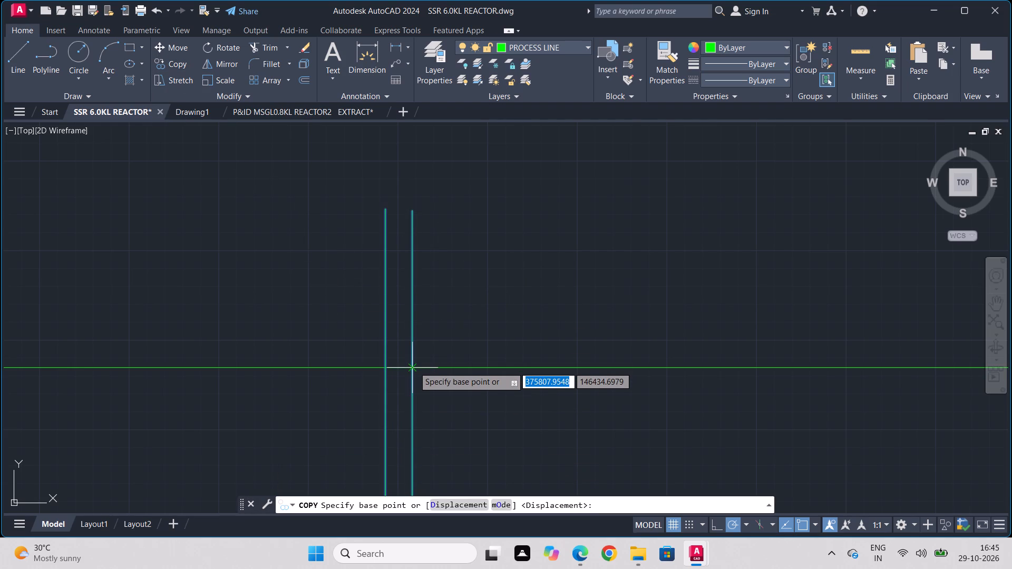
click(415, 371)
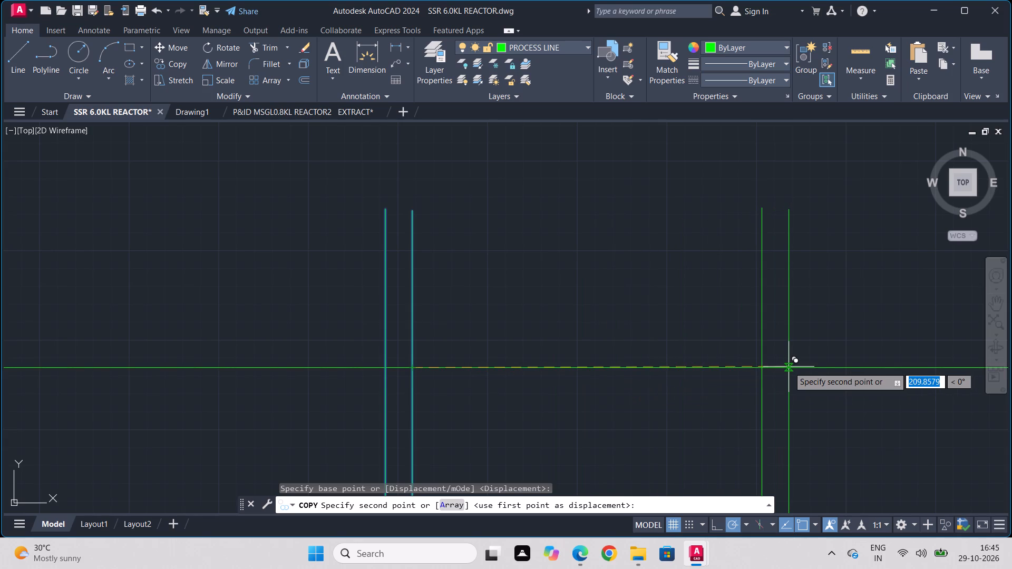
click(789, 366)
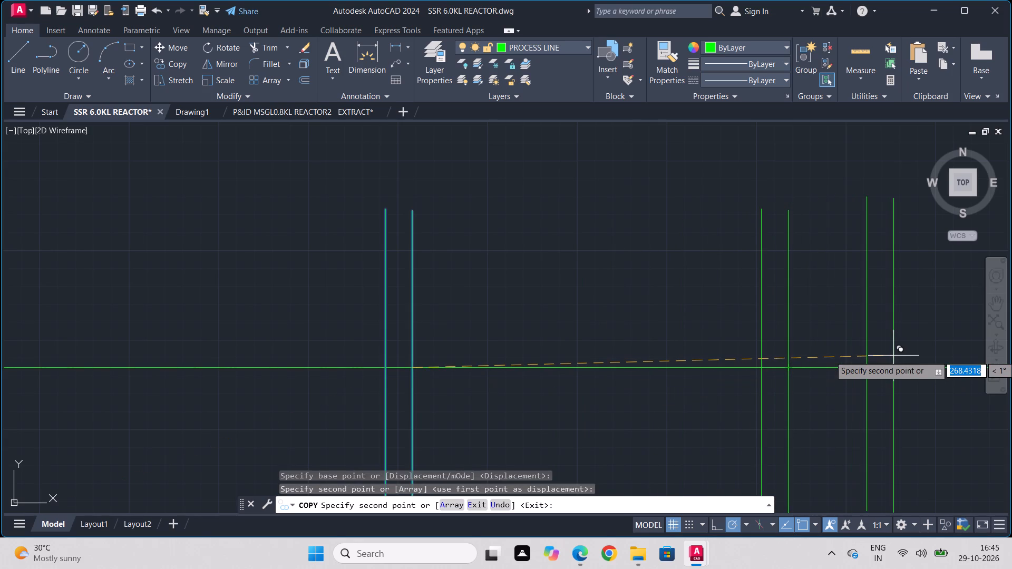
middle_drag(893, 356, 521, 317)
scroll(216, 311, down, 1)
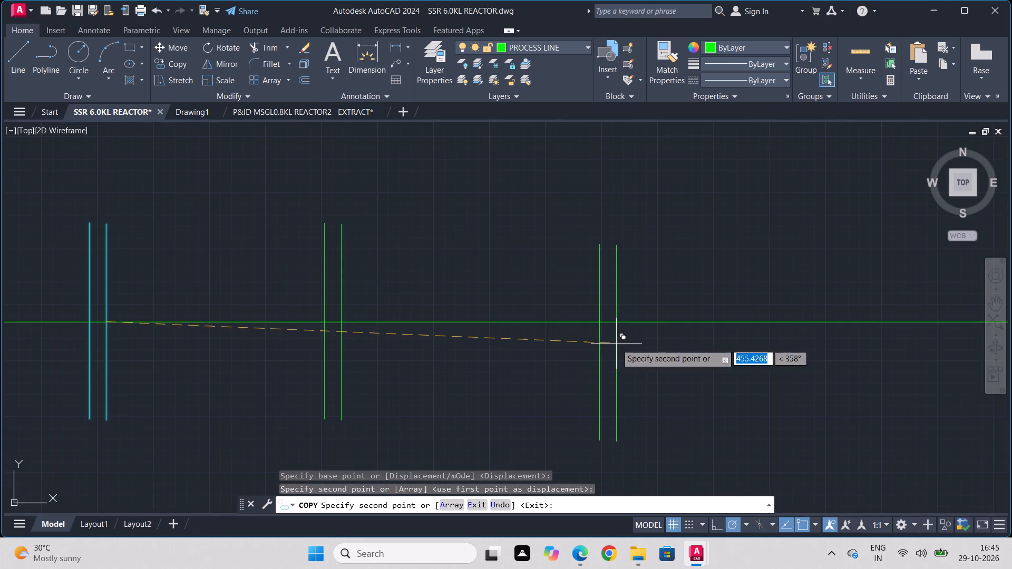
middle_drag(616, 344, 318, 328)
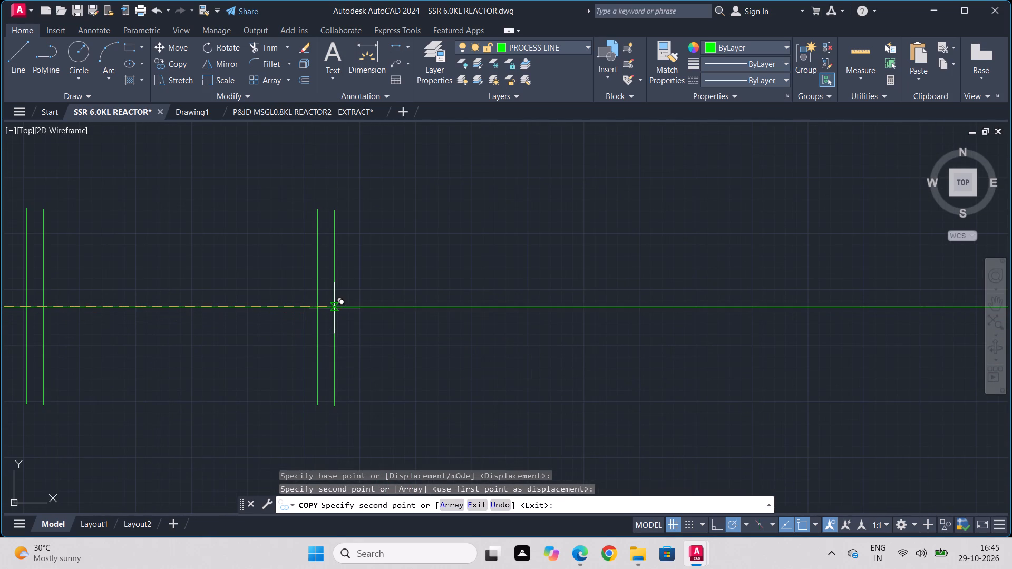
click(334, 308)
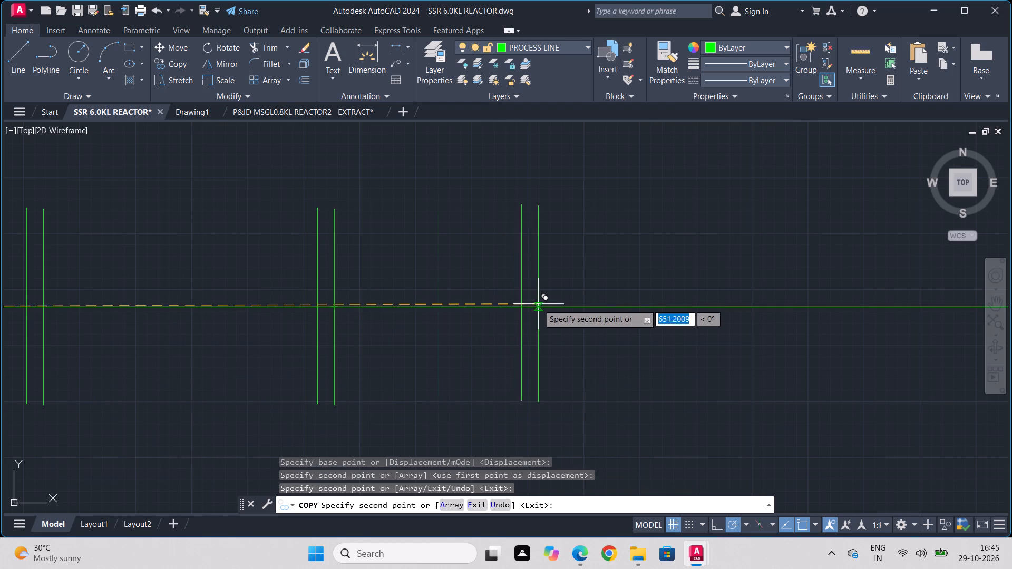
click(540, 308)
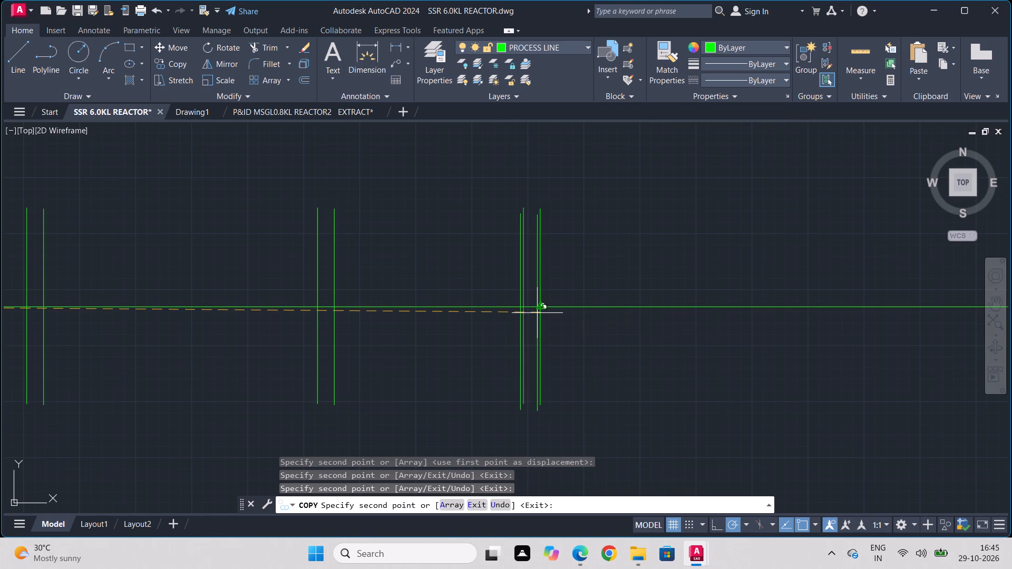
key(Escape)
Draw a slanted line from the green line between the last two line pairs, down and left to below the pairs' lower ends.
key(l)
key(Return)
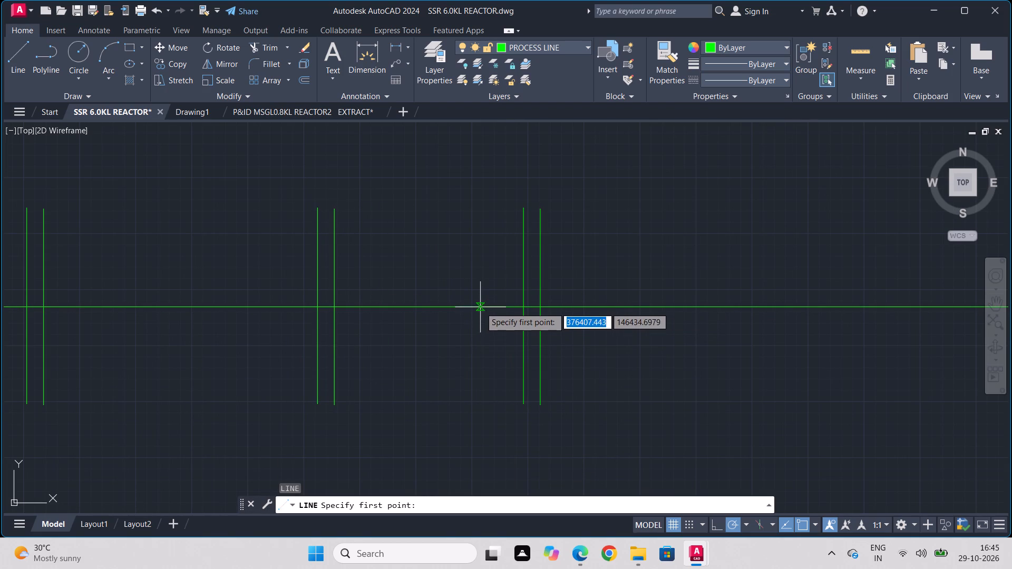
click(480, 307)
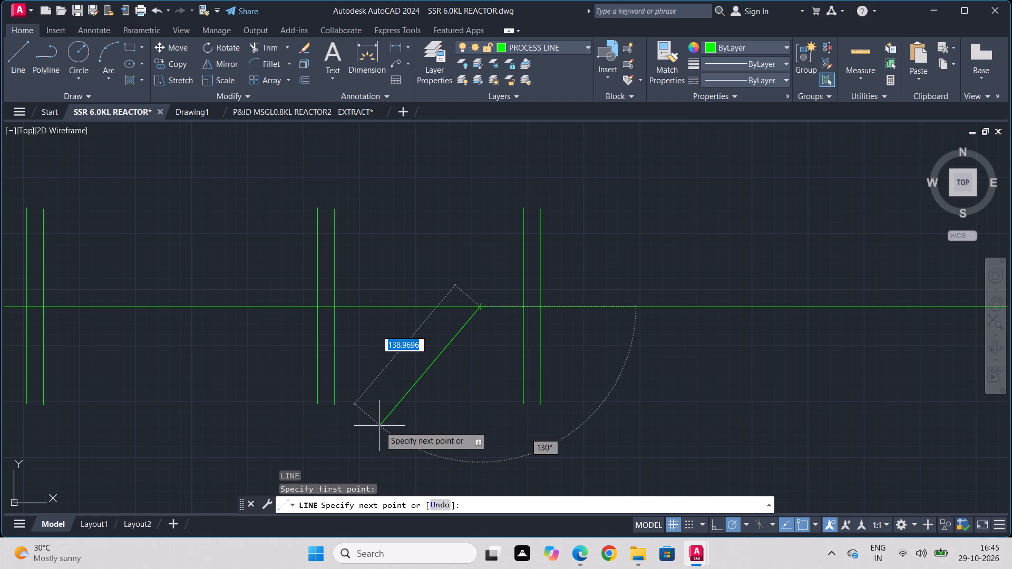
click(393, 429)
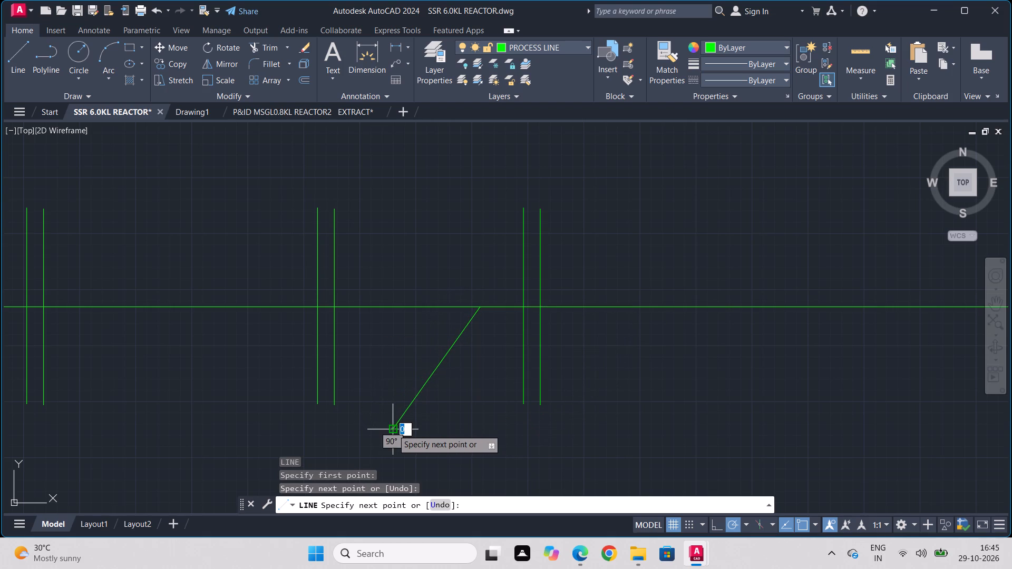
key(Escape)
Draw a narrow upright rectangle about 9 by 79 units, hanging from the lower end of the slanted line.
click(128, 50)
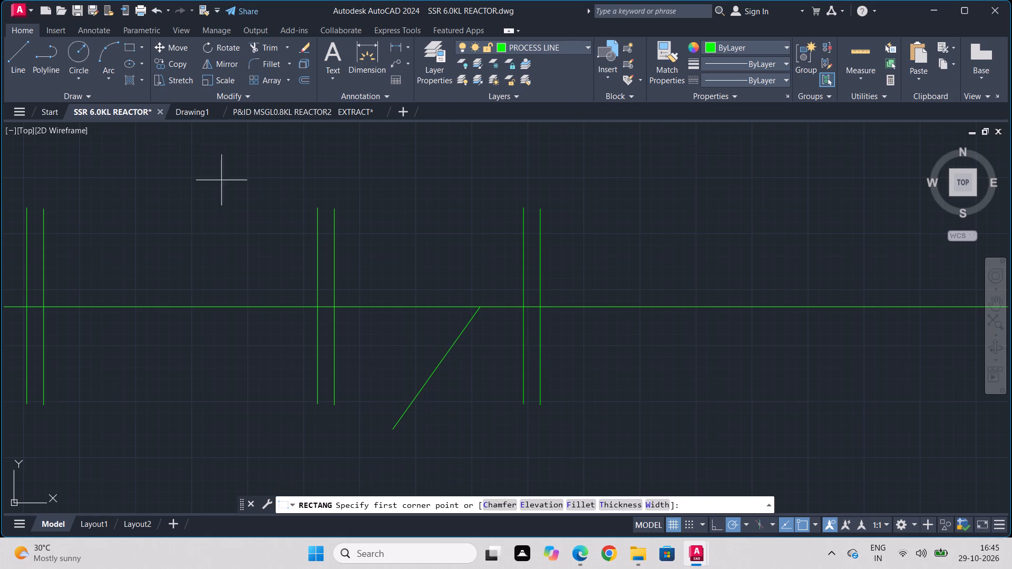
middle_drag(456, 395, 530, 289)
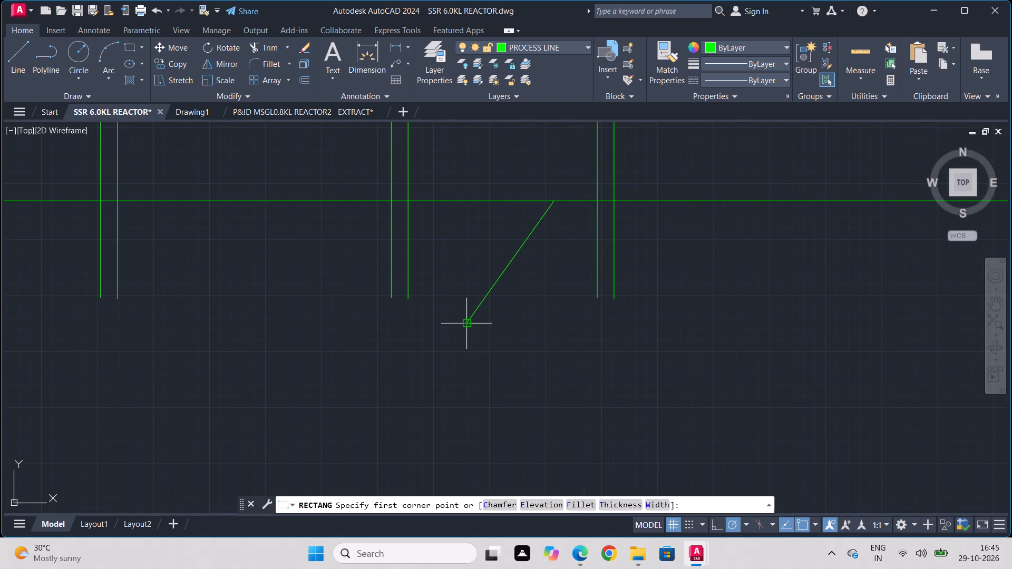
click(464, 323)
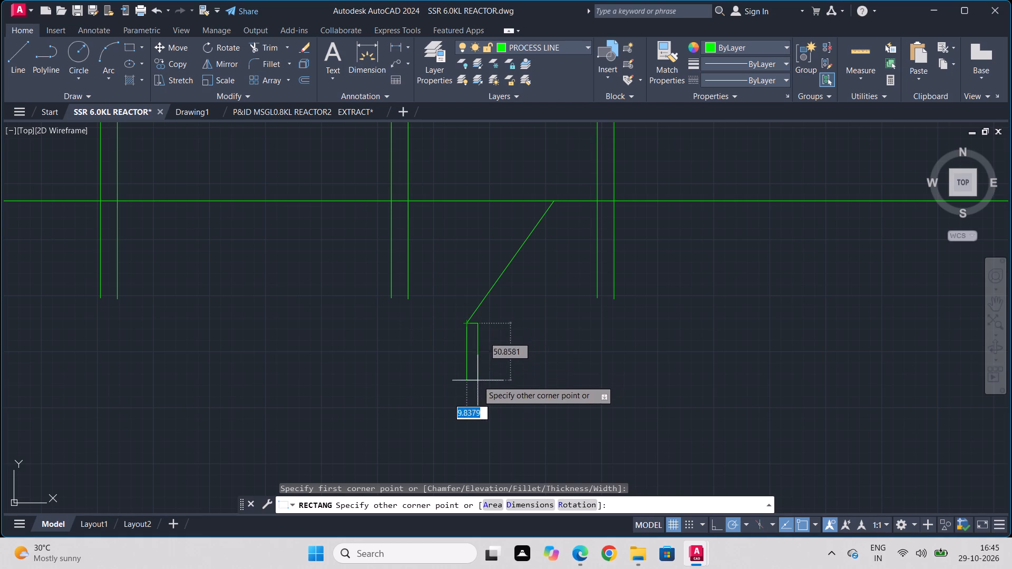
click(477, 412)
Rotate the narrow upright rectangle about its centre until it lies square to the slanted line.
drag(527, 333, 514, 350)
click(456, 410)
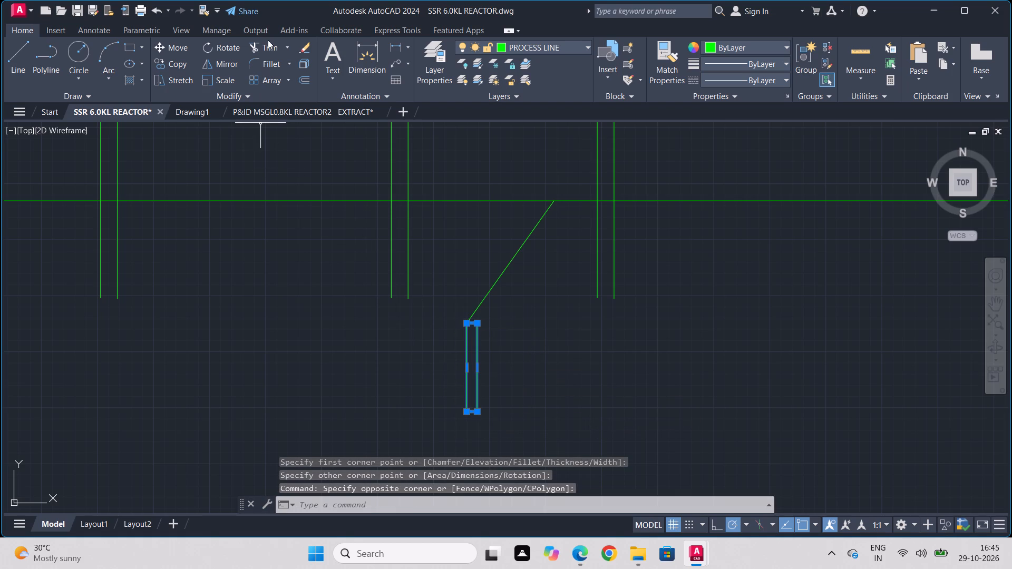
click(218, 45)
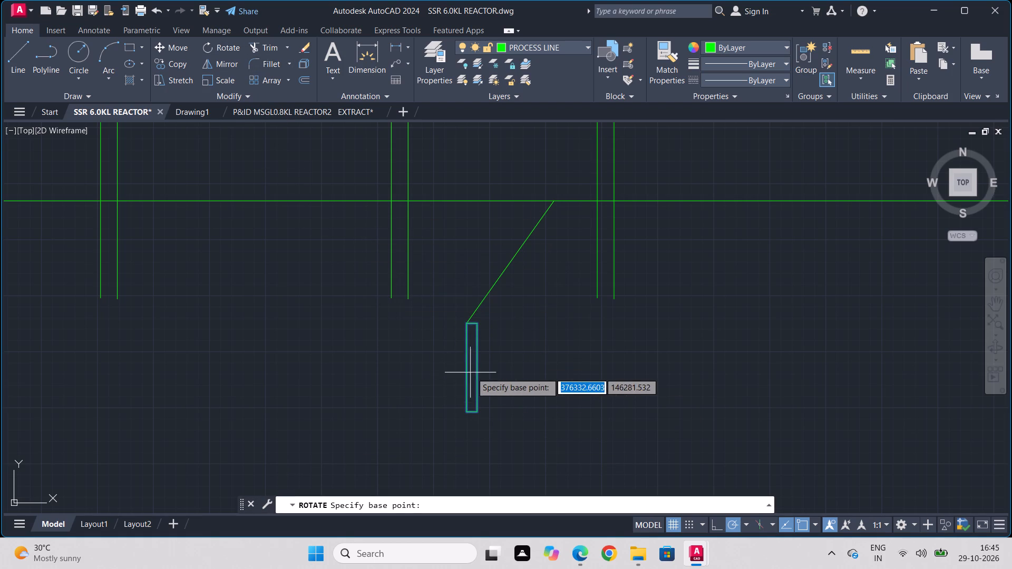
click(477, 368)
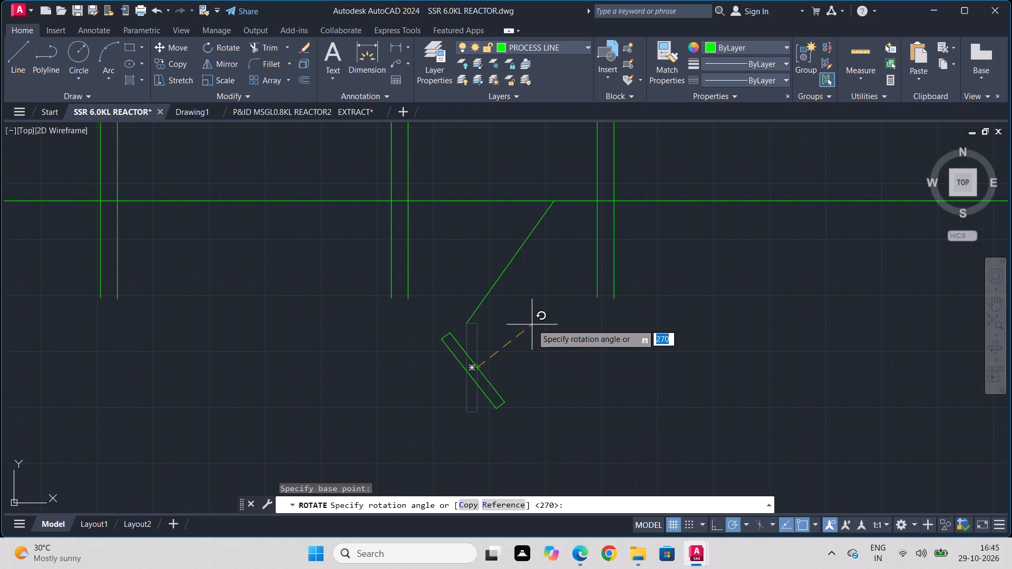
click(533, 318)
Move the tilted rectangle so the middle of its upper long side meets the lower end of the slanted line.
drag(518, 357, 470, 378)
drag(388, 411, 388, 406)
click(165, 42)
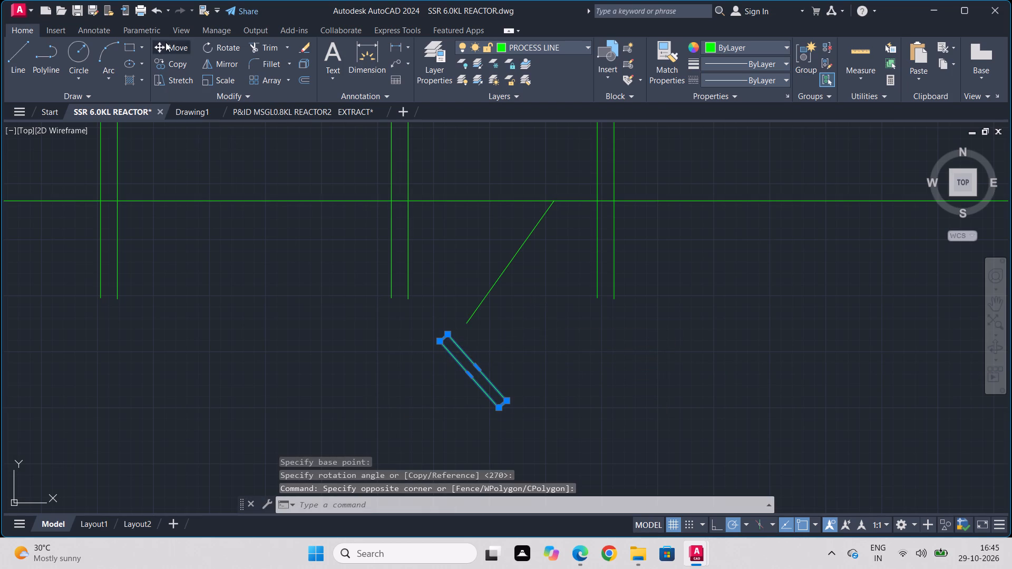
click(481, 365)
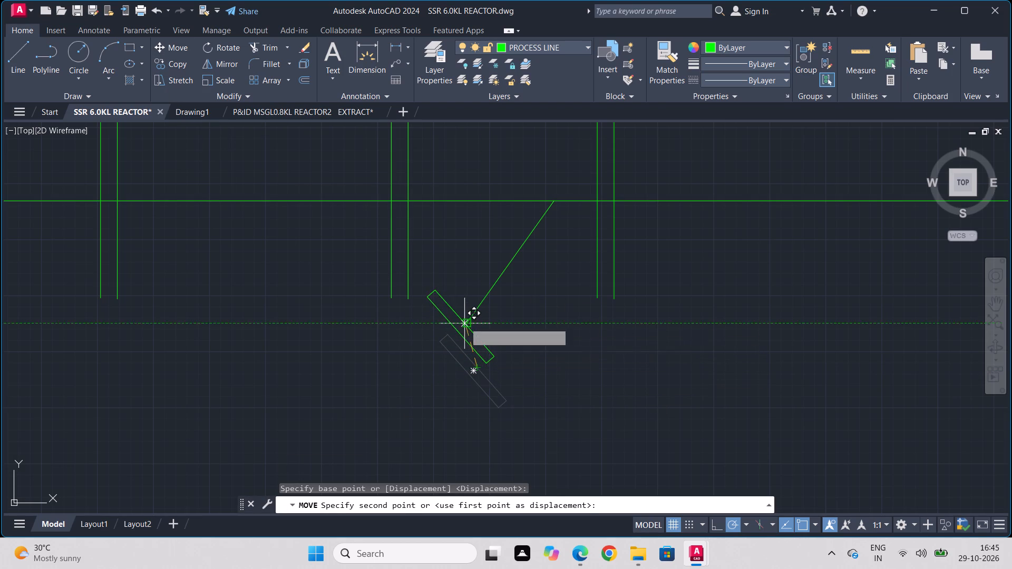
click(465, 322)
Draw a circle of about 17 units radius on the green line, midway between the first two pairs of short vertical lines.
scroll(228, 320, down, 2)
middle_drag(224, 319, 482, 325)
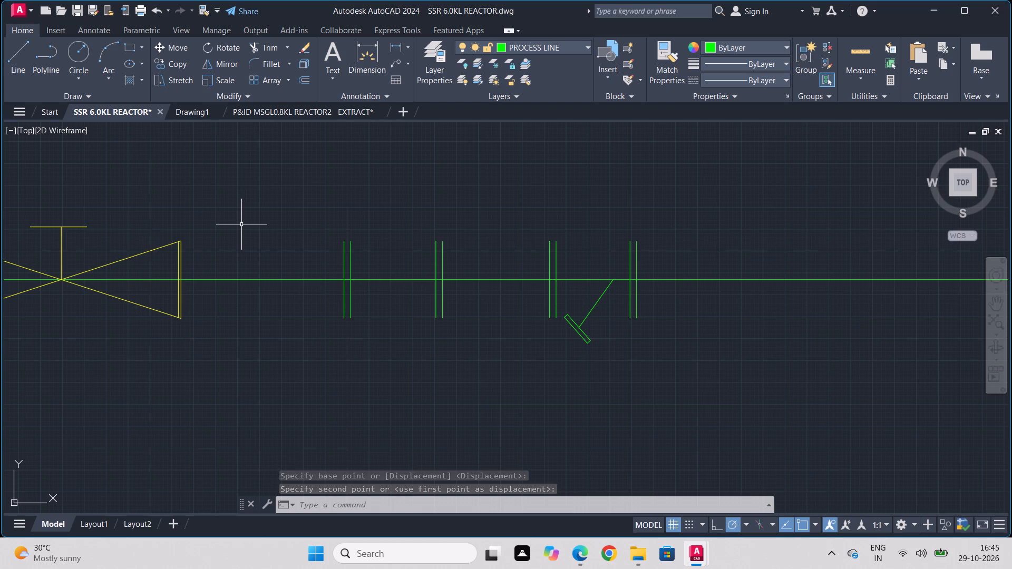
click(74, 50)
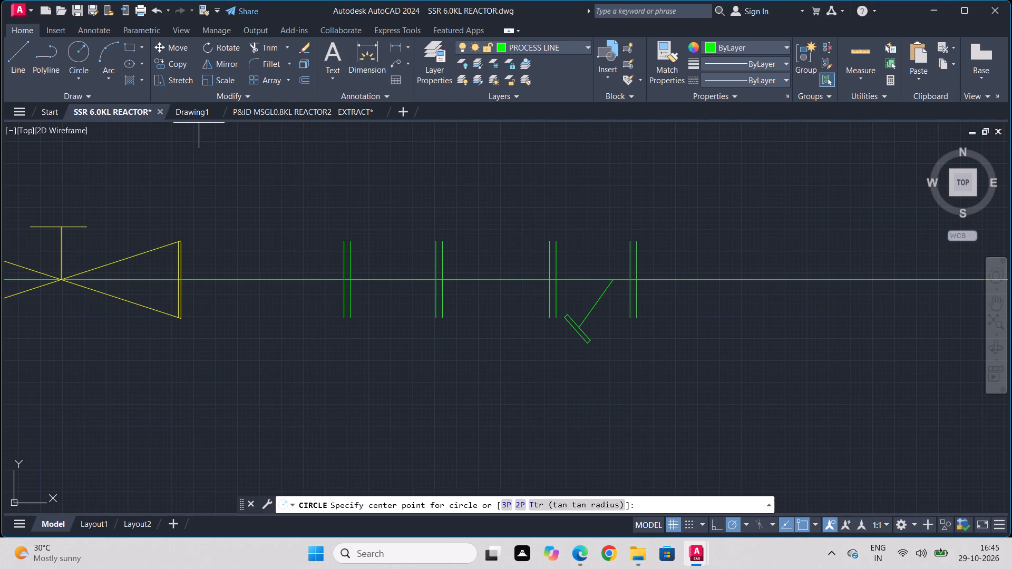
scroll(494, 342, up, 1)
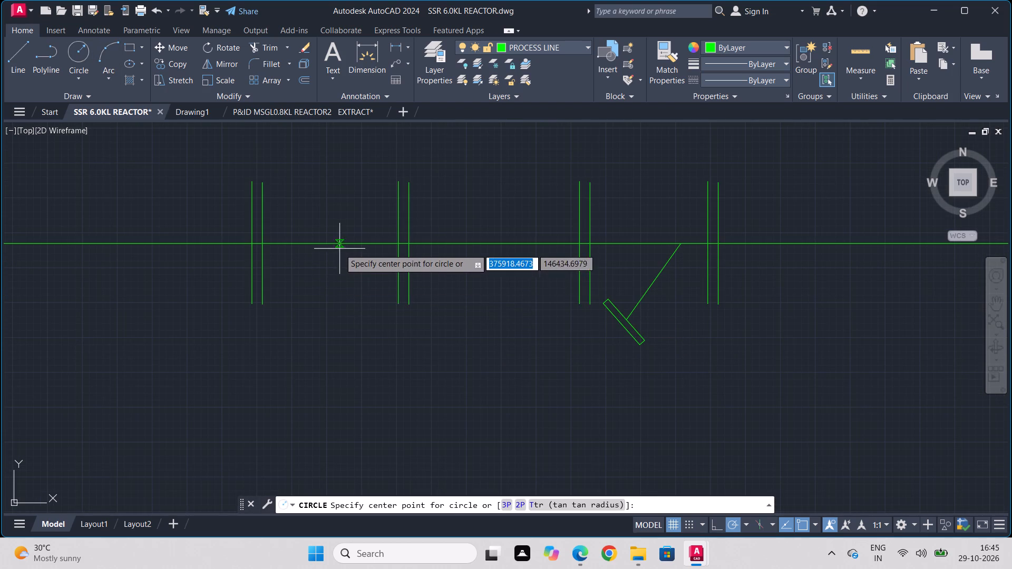
scroll(339, 249, up, 1)
click(324, 238)
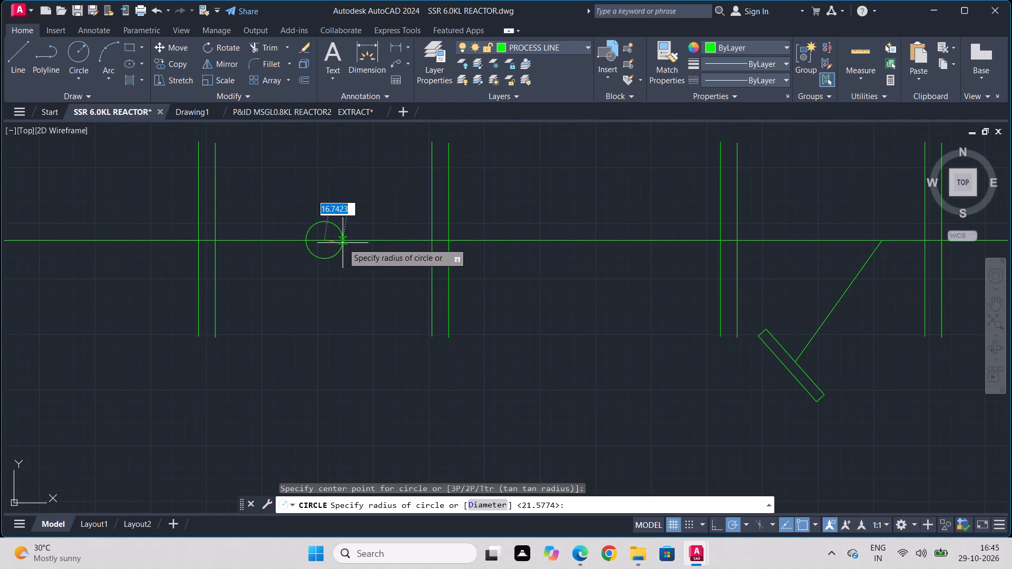
click(343, 240)
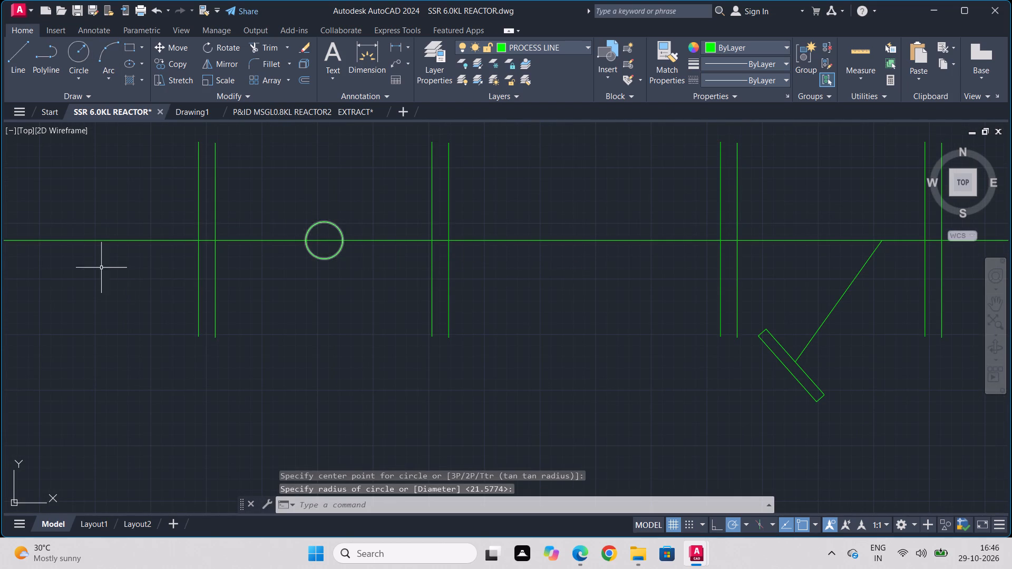
Trim away the pieces of the green line inside each of the four pairs of short vertical lines.
text(TR)
key(Return)
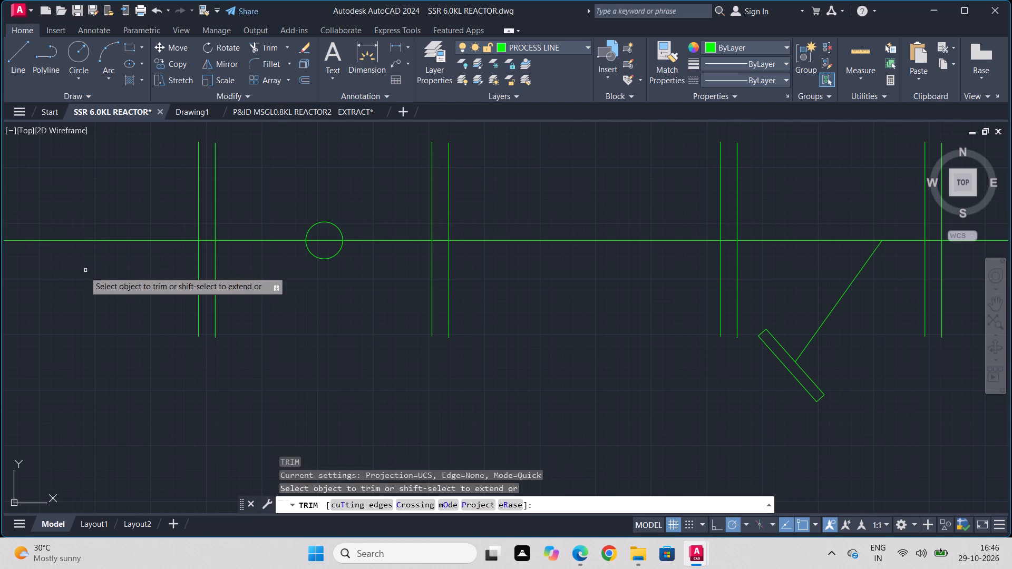
click(203, 240)
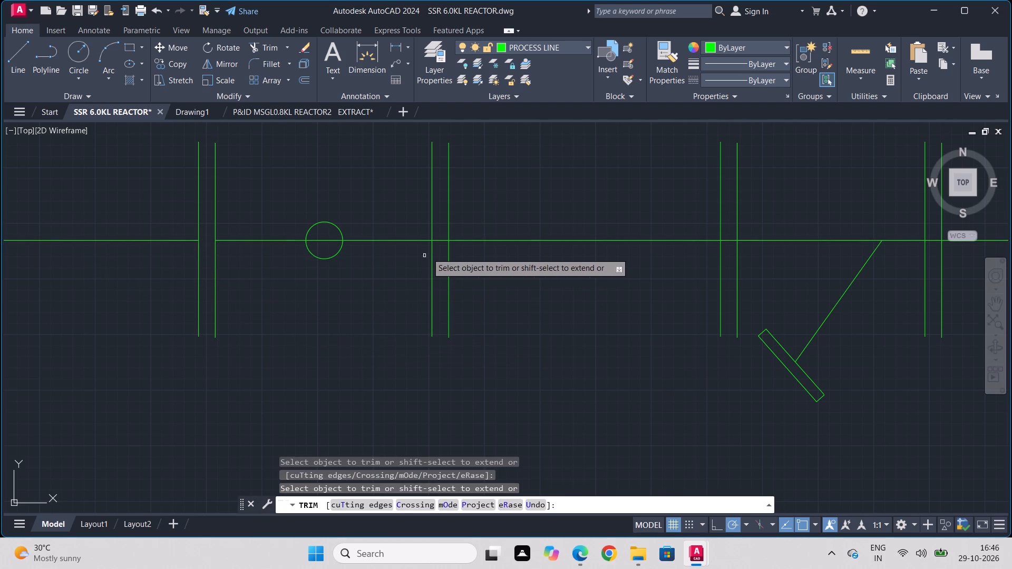
click(440, 239)
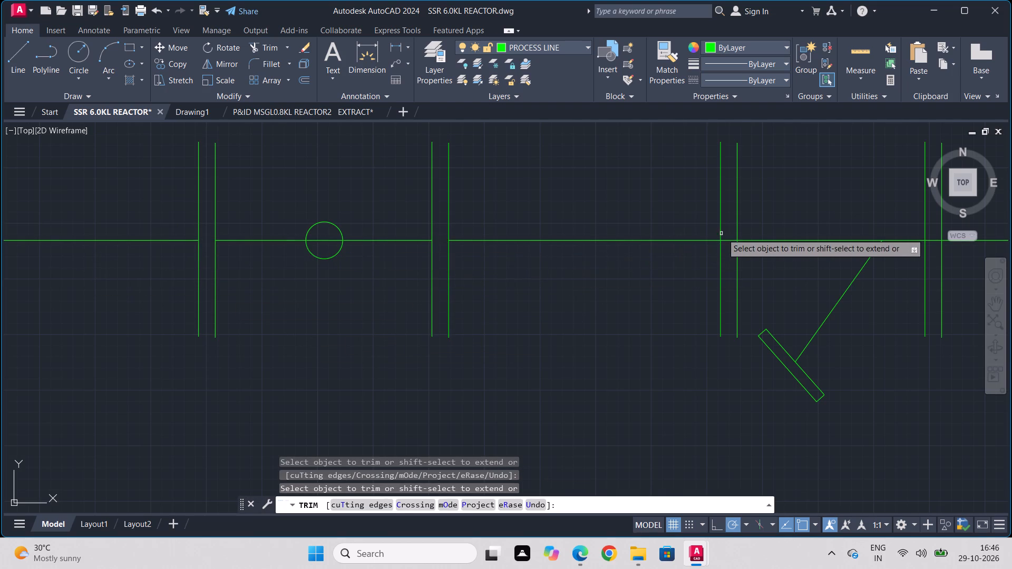
drag(728, 238, 730, 251)
middle_drag(875, 257, 622, 264)
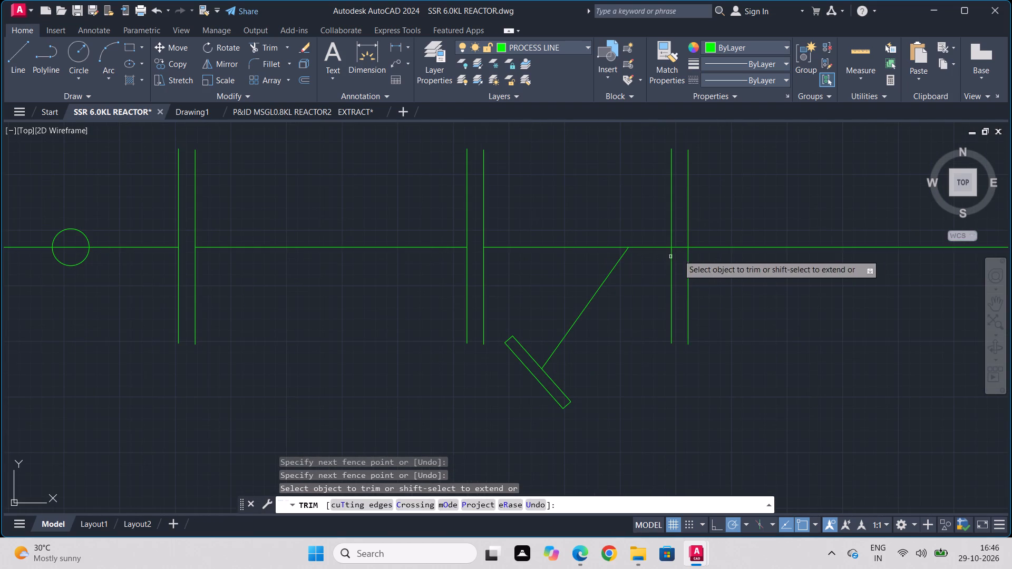
drag(679, 245, 679, 275)
Trim away the green line running through the bow-tie valve and its double end bars, left of the fittings.
scroll(412, 340, down, 2)
middle_drag(140, 375, 725, 357)
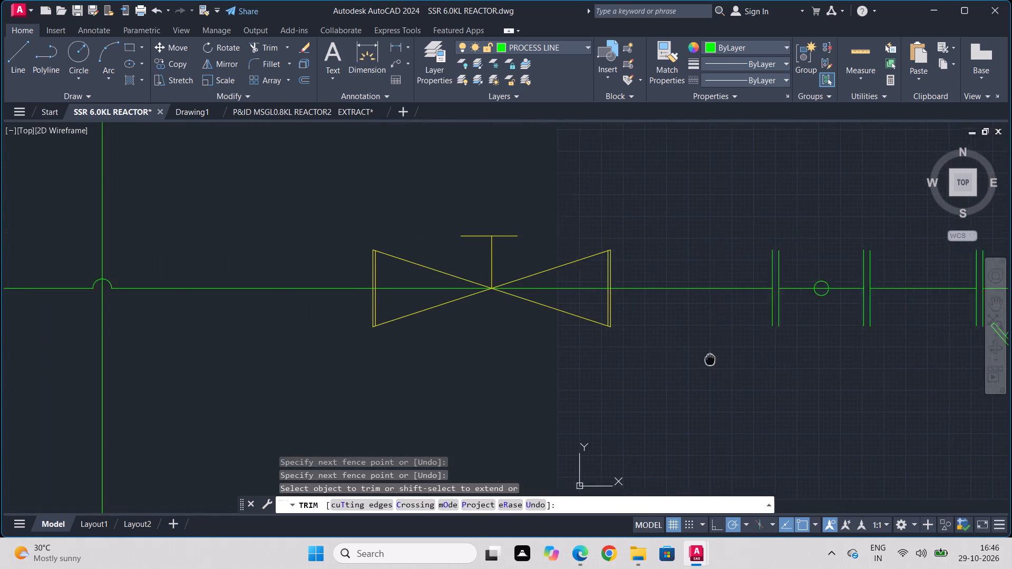
scroll(369, 287, up, 2)
scroll(423, 299, up, 4)
drag(423, 205, 412, 247)
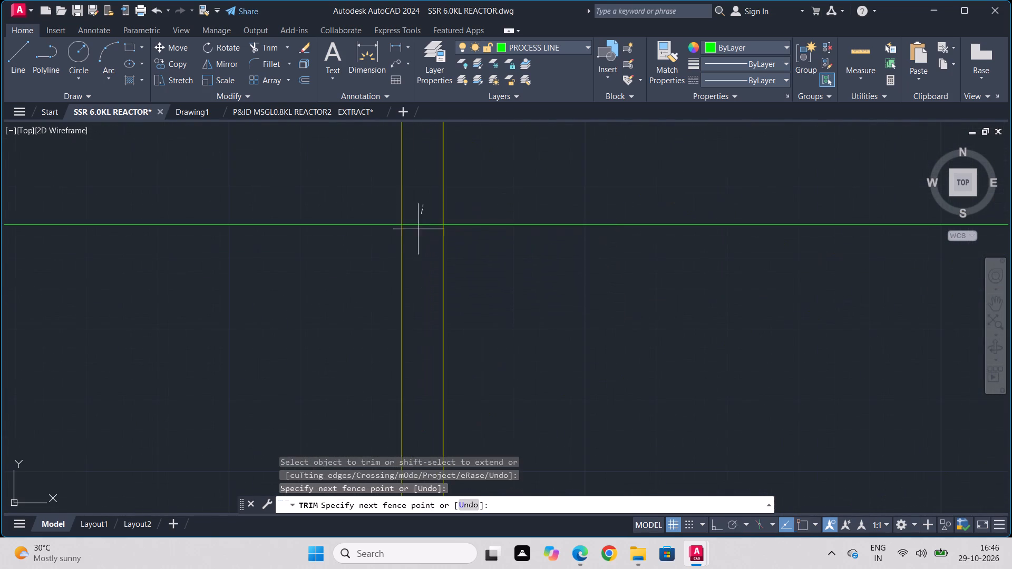
drag(412, 247, 406, 307)
drag(554, 184, 544, 362)
scroll(821, 307, down, 3)
middle_drag(821, 307, 108, 350)
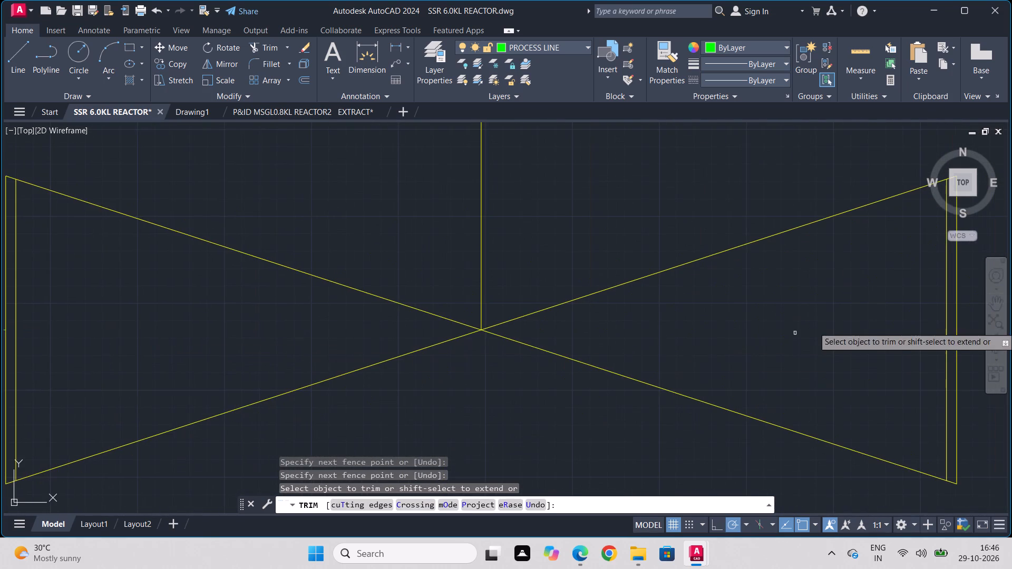
middle_drag(781, 334, 419, 340)
key(Escape)
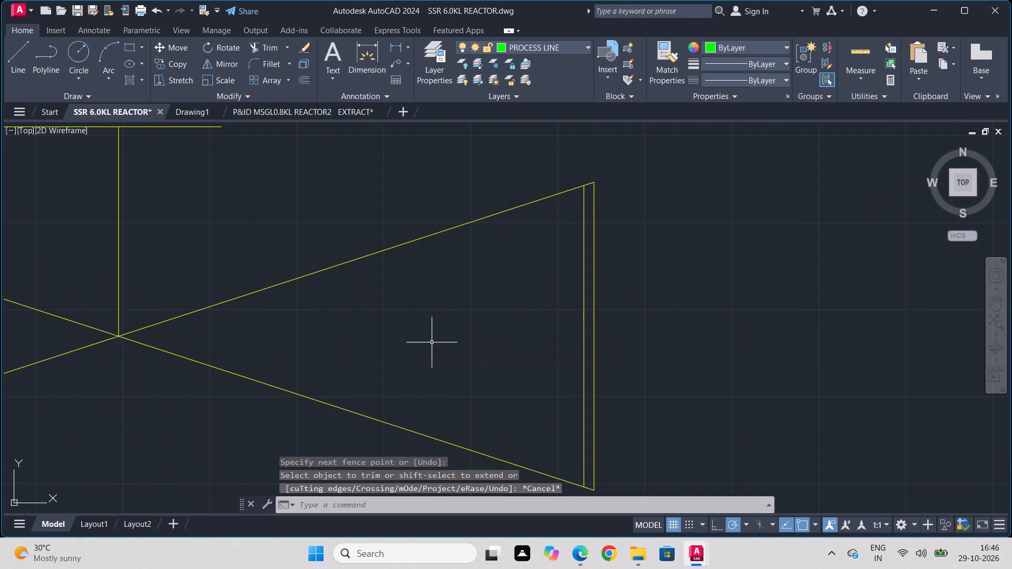
Draw a horizontal line from the middle of the valve's right end bar to the first short vertical line.
key(l)
key(Return)
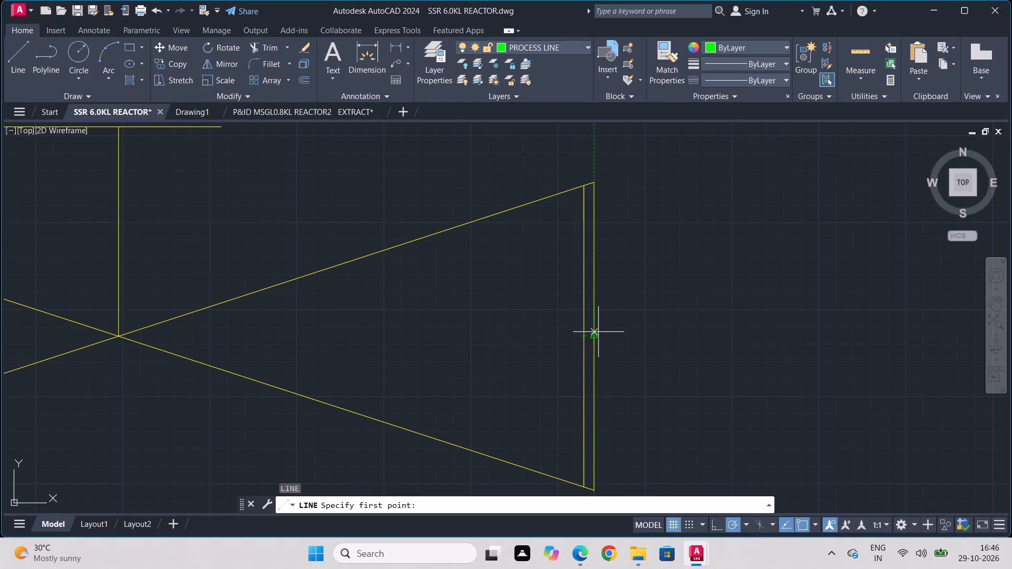
drag(598, 332, 608, 330)
scroll(784, 337, down, 1)
middle_drag(784, 337, 200, 330)
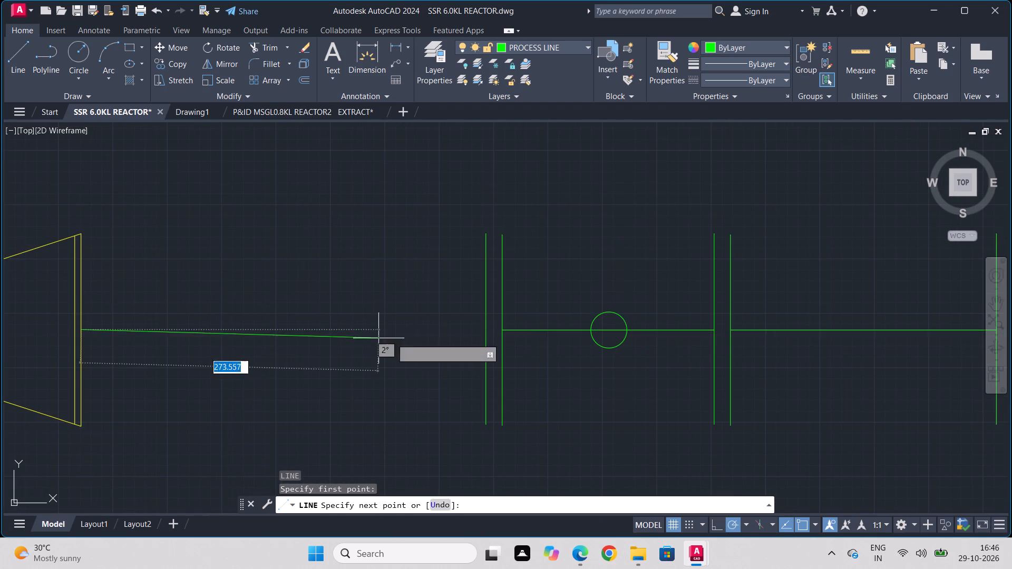
click(484, 329)
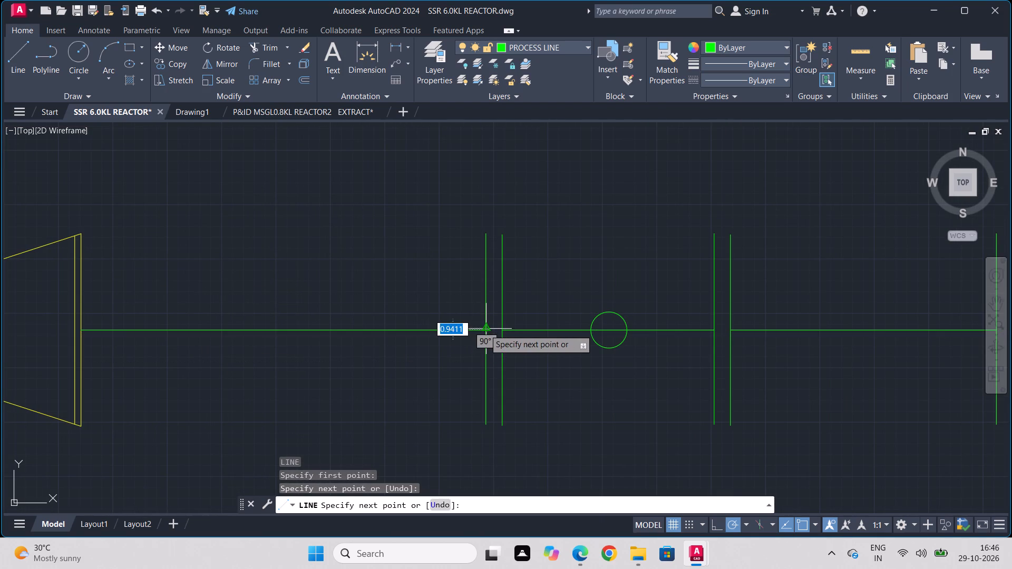
key(Escape)
Copy the whole bow-tie valve with its stem onto the green line, to the right of the slanted-branch fitting.
scroll(422, 349, down, 2)
middle_drag(515, 430, 515, 425)
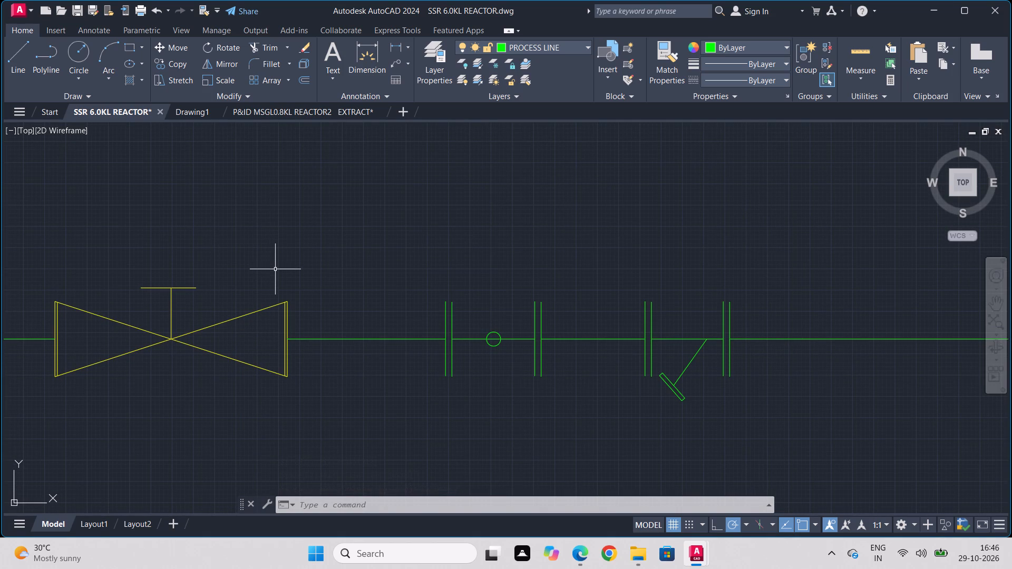
click(307, 263)
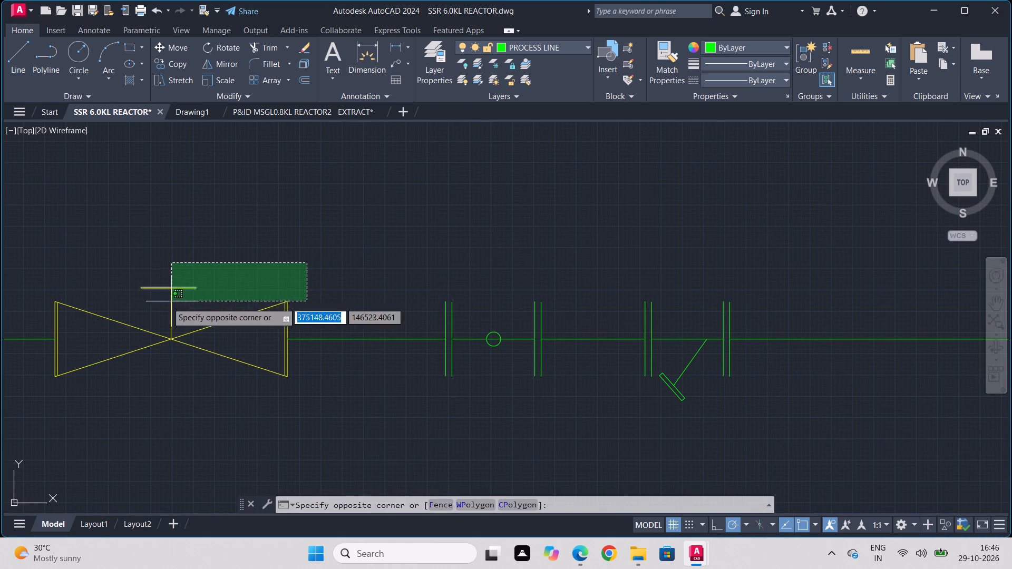
click(36, 316)
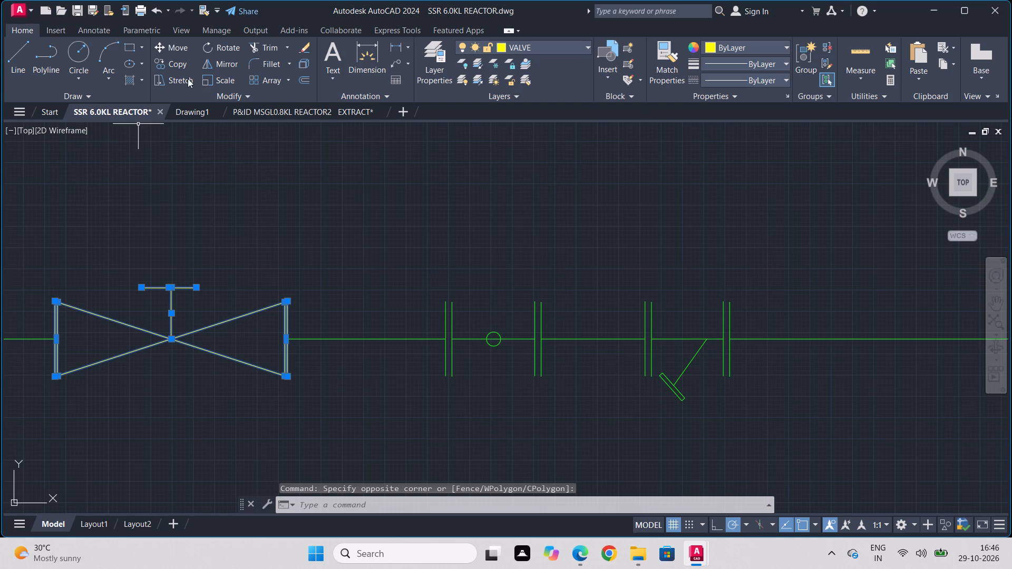
click(163, 63)
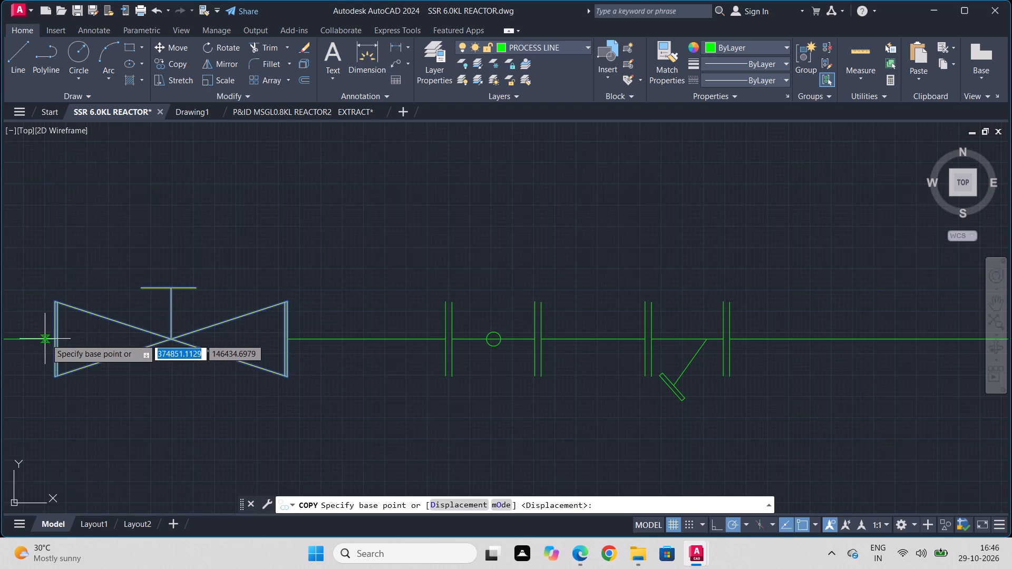
click(51, 338)
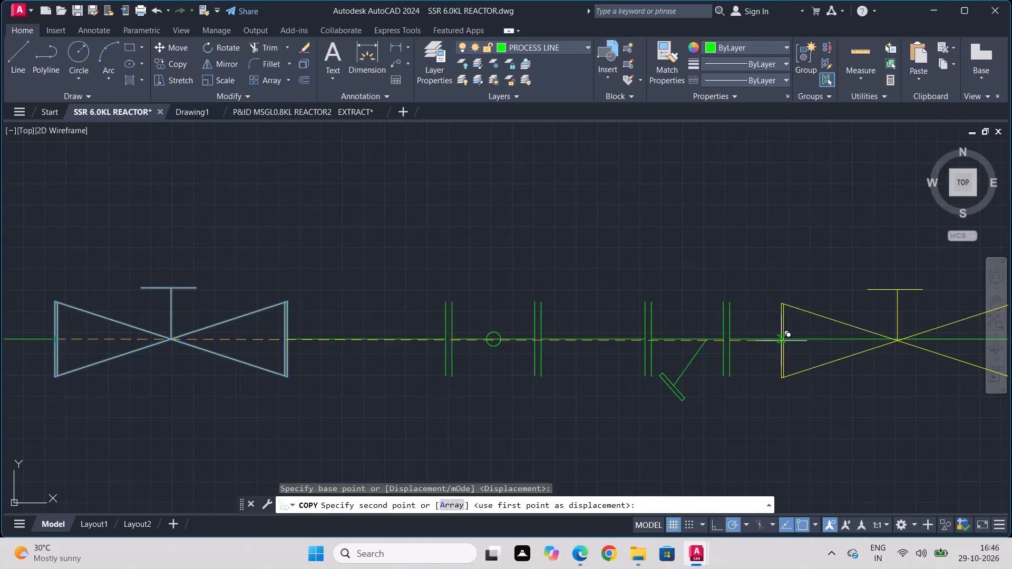
scroll(847, 335, down, 1)
middle_drag(847, 335, 664, 349)
scroll(599, 446, down, 1)
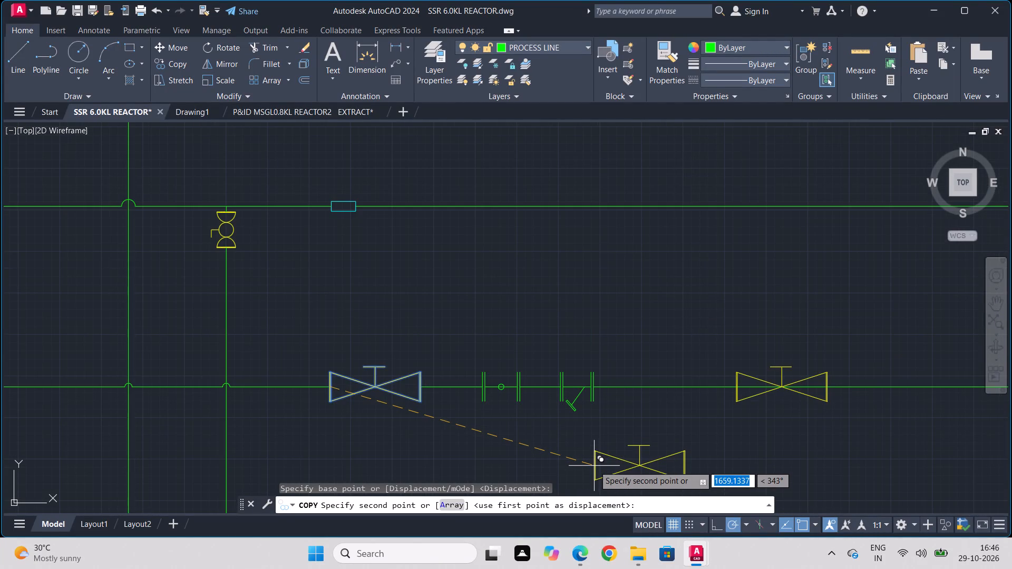
key(Escape)
Trim away the green line running through the copied bow-tie valve and its double end bars.
text(TR)
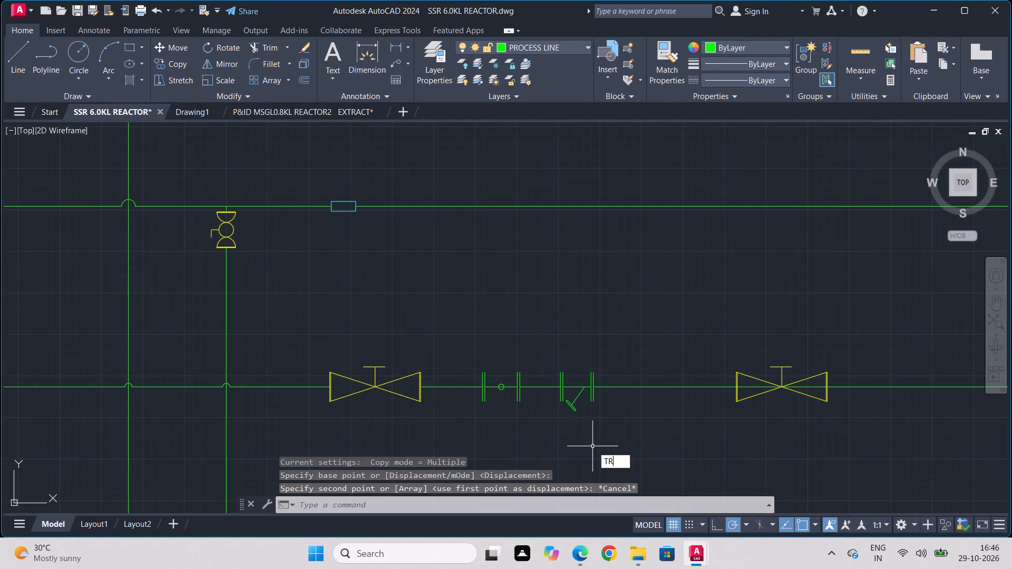
key(Return)
scroll(757, 396, up, 4)
scroll(669, 398, up, 4)
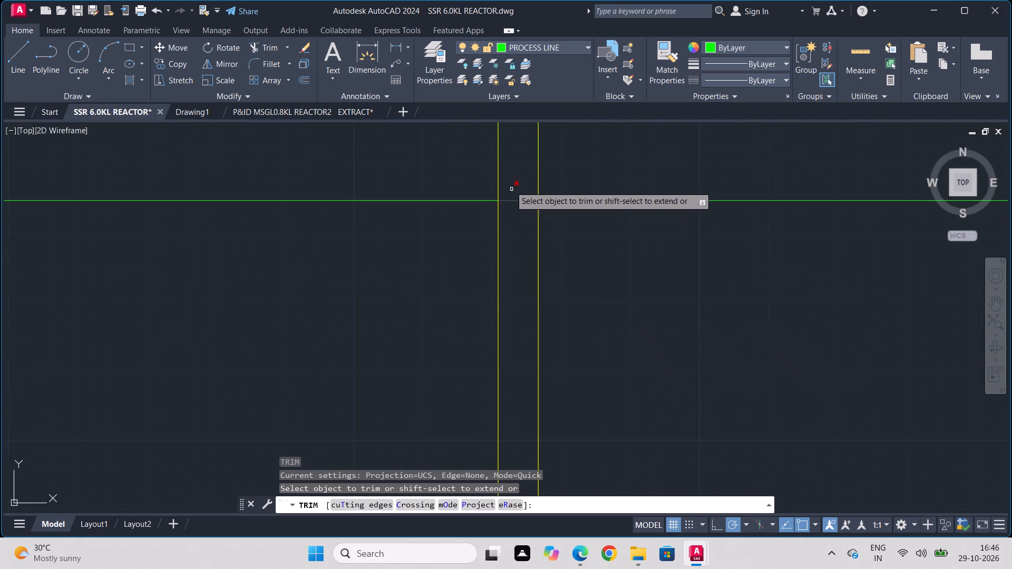
drag(510, 176, 514, 302)
drag(630, 169, 644, 261)
scroll(888, 257, down, 3)
middle_drag(888, 257, 856, 256)
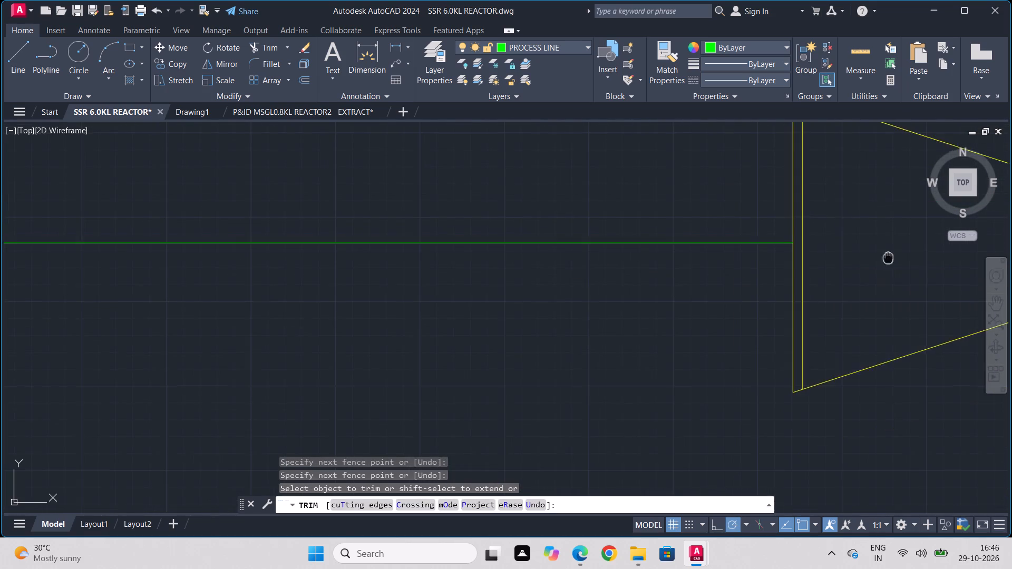
middle_drag(856, 256, 339, 318)
scroll(296, 323, down, 2)
key(Escape)
Draw a horizontal line from the copied valve's right end bar to the point level with the other pipe lines' right ends.
key(l)
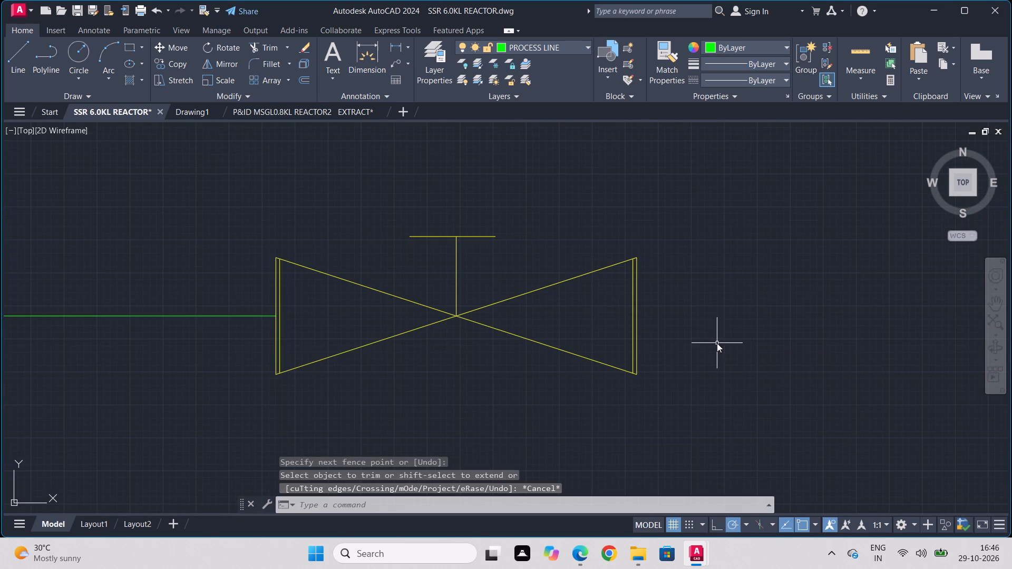
key(Return)
click(636, 319)
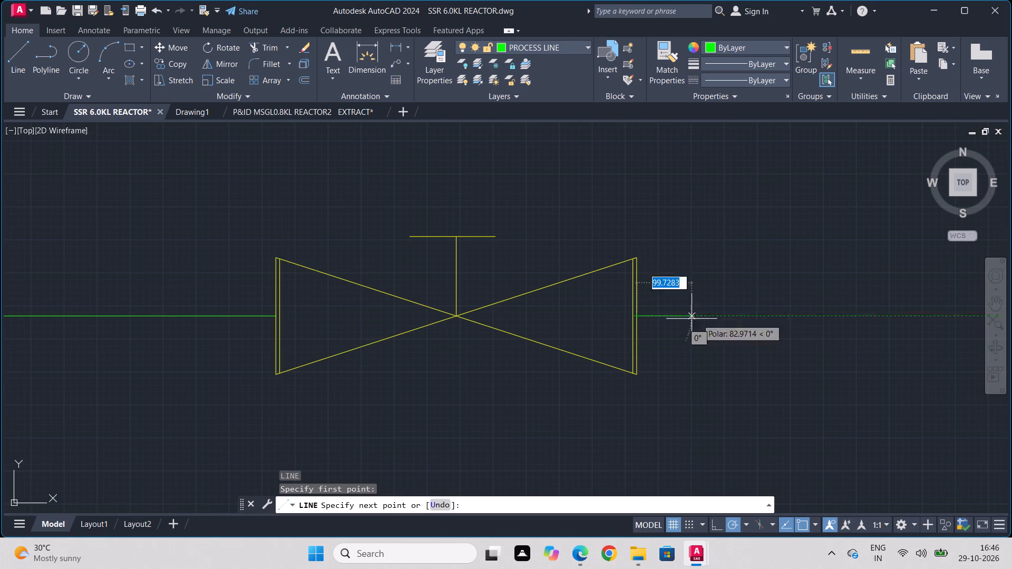
scroll(901, 318, down, 2)
middle_drag(901, 318, 315, 353)
scroll(686, 348, down, 2)
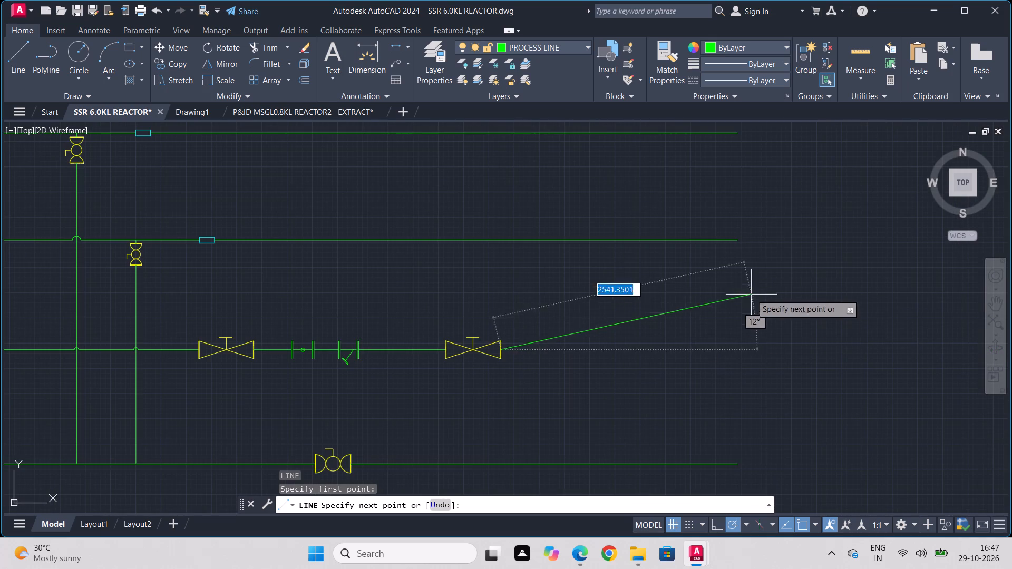
click(741, 356)
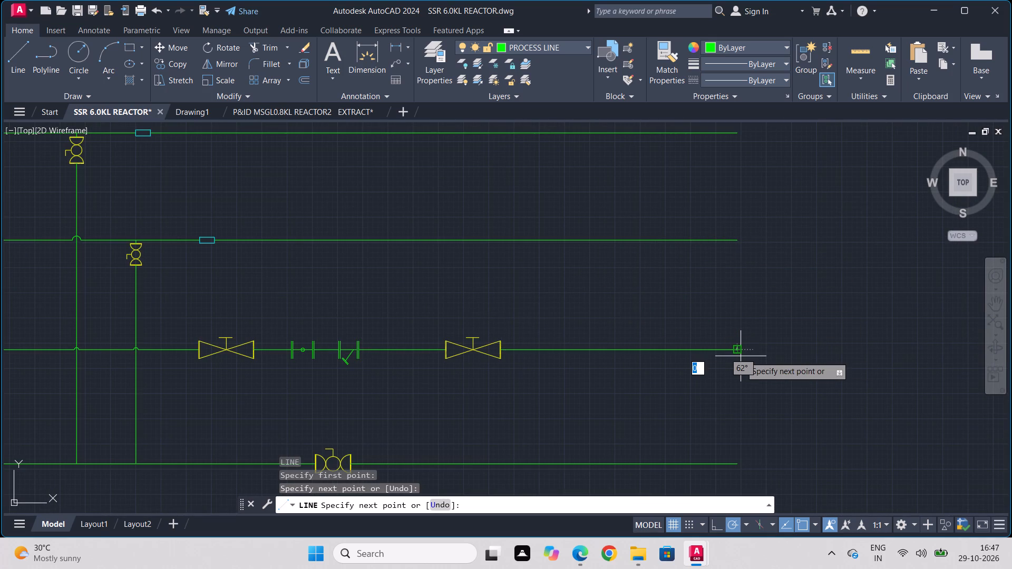
key(Escape)
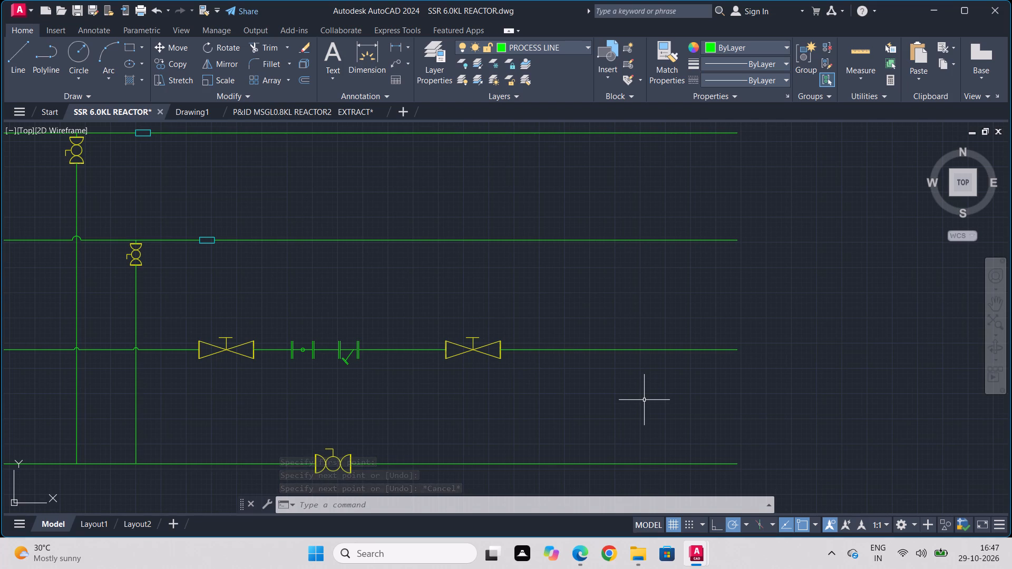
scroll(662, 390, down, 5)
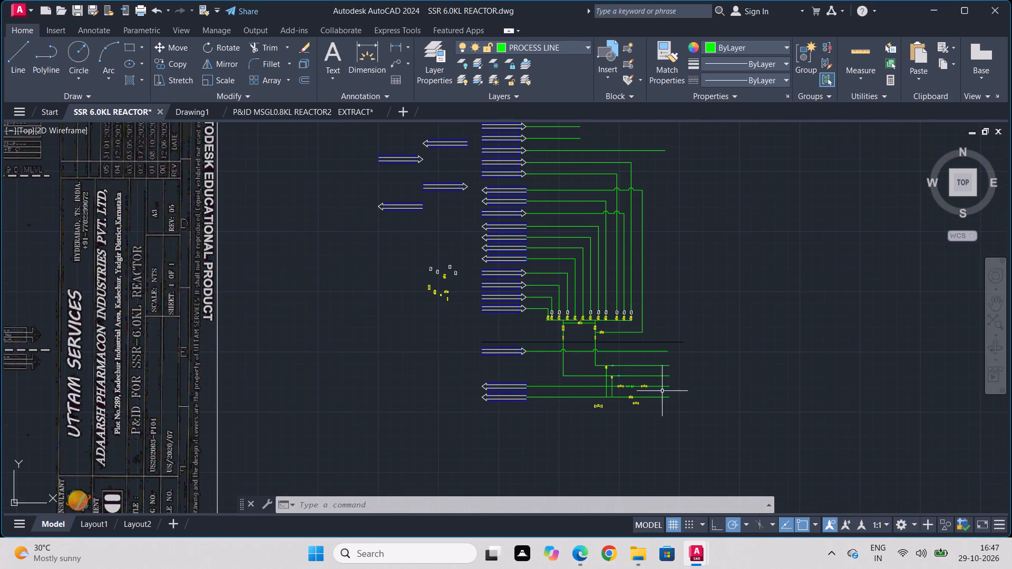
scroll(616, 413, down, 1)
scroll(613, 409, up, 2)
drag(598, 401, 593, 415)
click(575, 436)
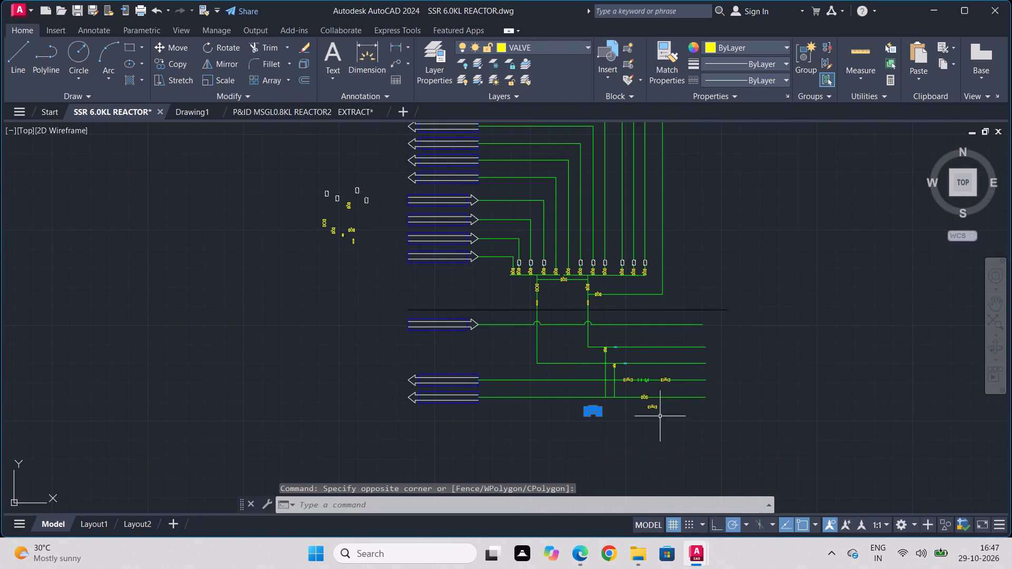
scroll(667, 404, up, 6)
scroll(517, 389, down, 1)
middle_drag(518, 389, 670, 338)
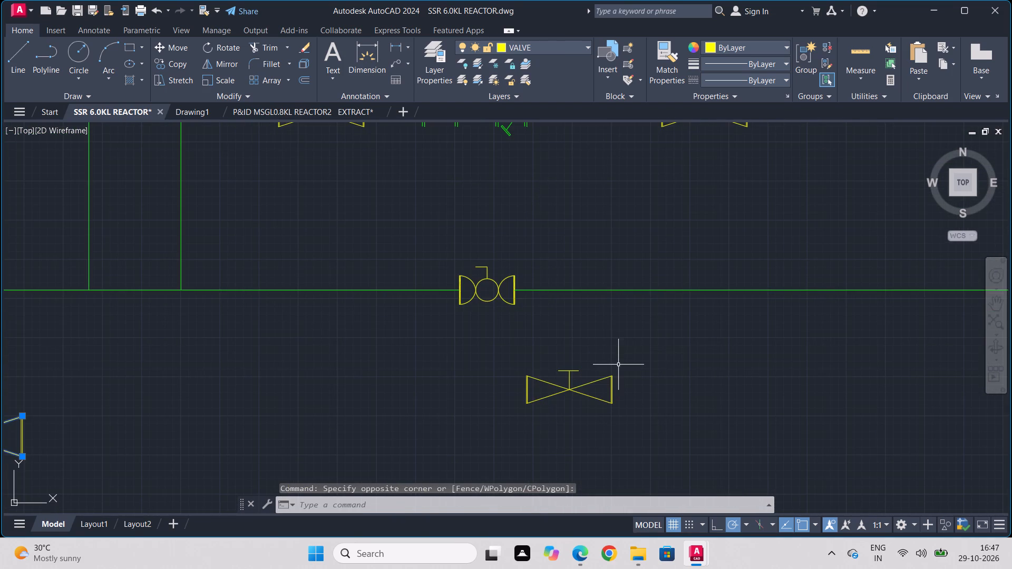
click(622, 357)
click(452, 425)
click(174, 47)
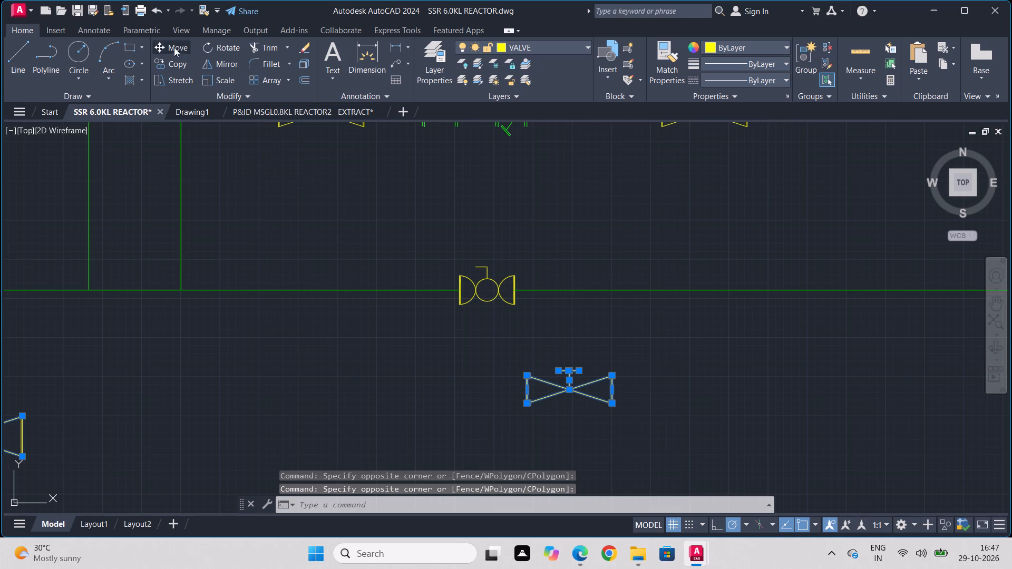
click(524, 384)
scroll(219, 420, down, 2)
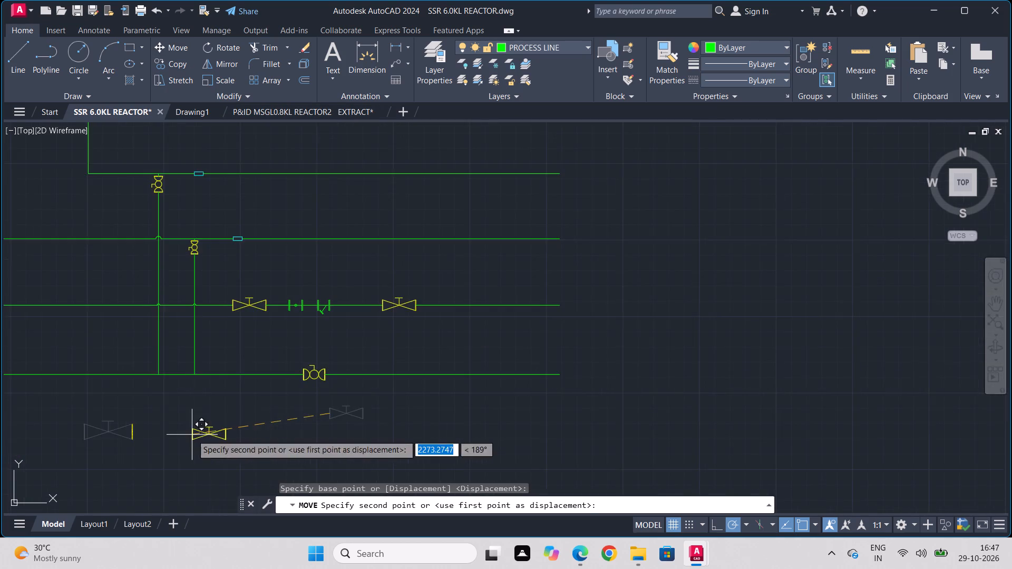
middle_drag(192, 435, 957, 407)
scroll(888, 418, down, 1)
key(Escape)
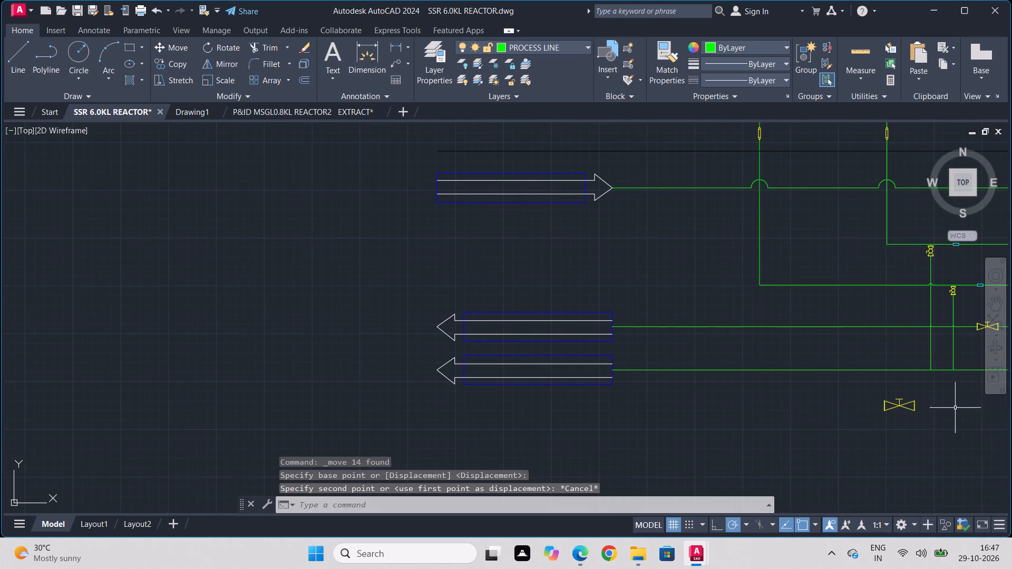
Move the two spare bow-tie valves from below the lower pipe lines to just below the loose symbols left of the arrow column.
click(950, 391)
click(849, 419)
middle_drag(962, 421, 598, 438)
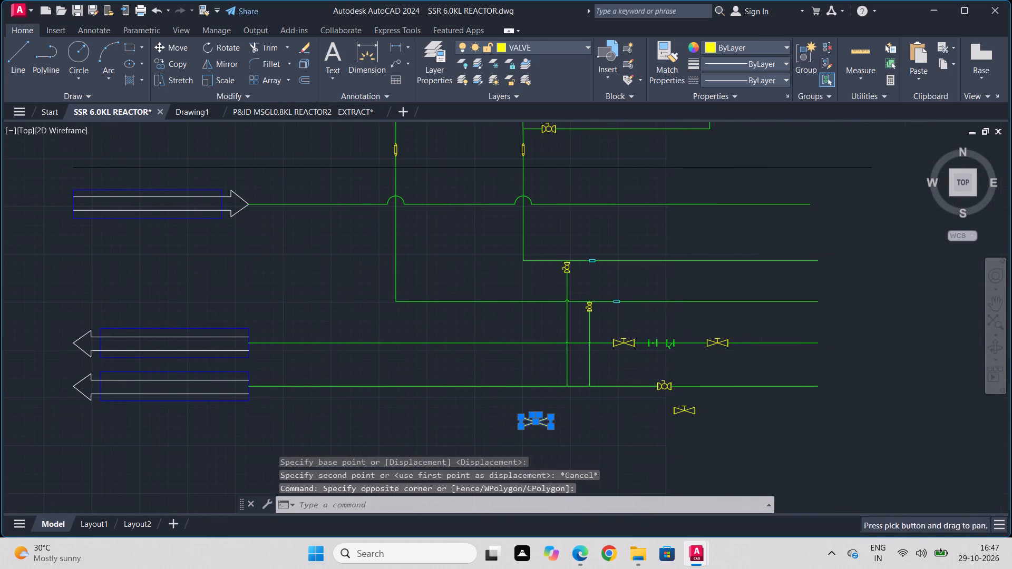
click(723, 400)
click(618, 425)
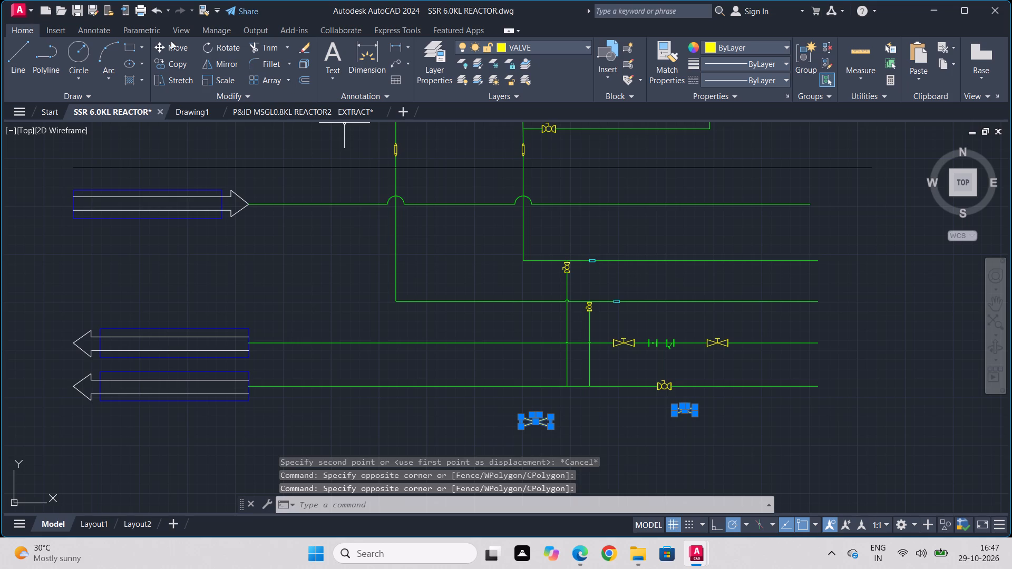
click(169, 50)
click(523, 417)
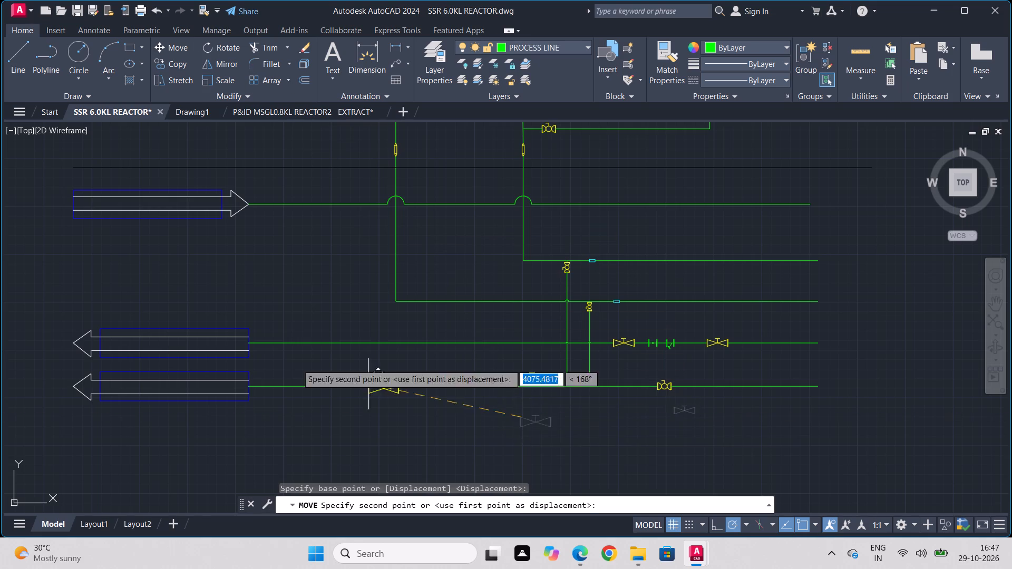
scroll(15, 343, down, 2)
middle_drag(9, 347, 433, 338)
click(358, 220)
key(Escape)
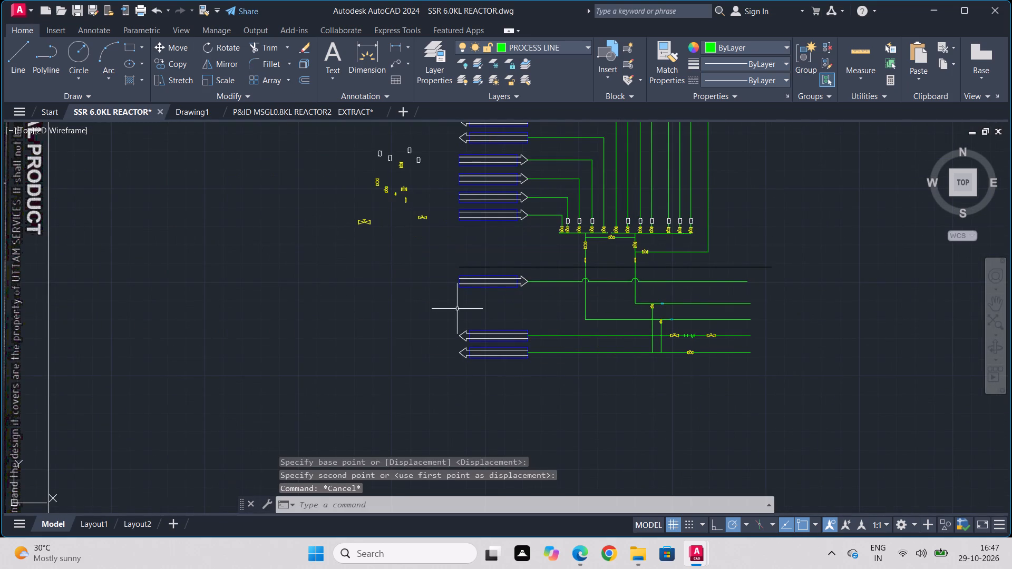
Save the drawing.
middle_drag(740, 287, 581, 440)
scroll(692, 364, down, 1)
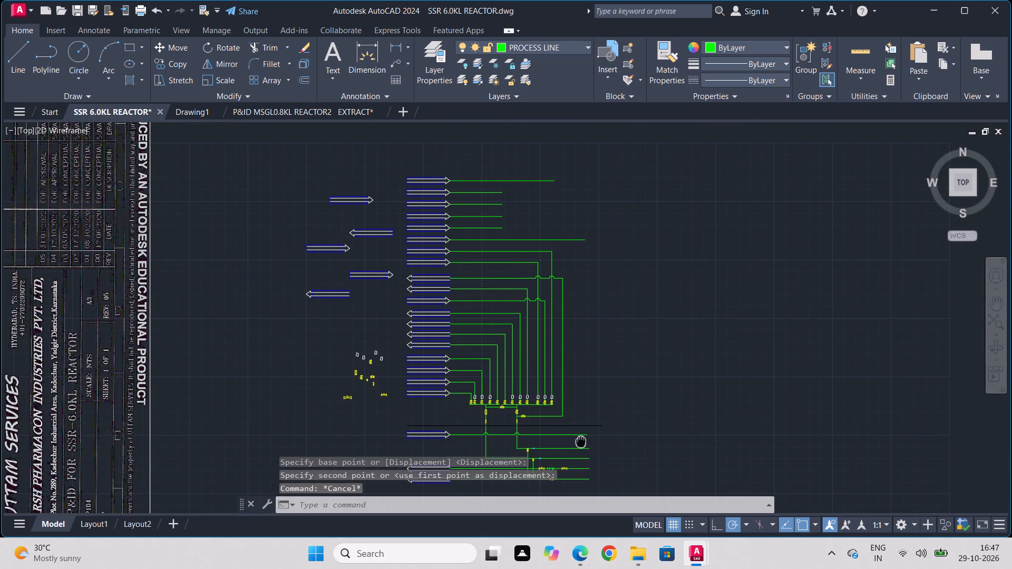
key(ctrl+s)
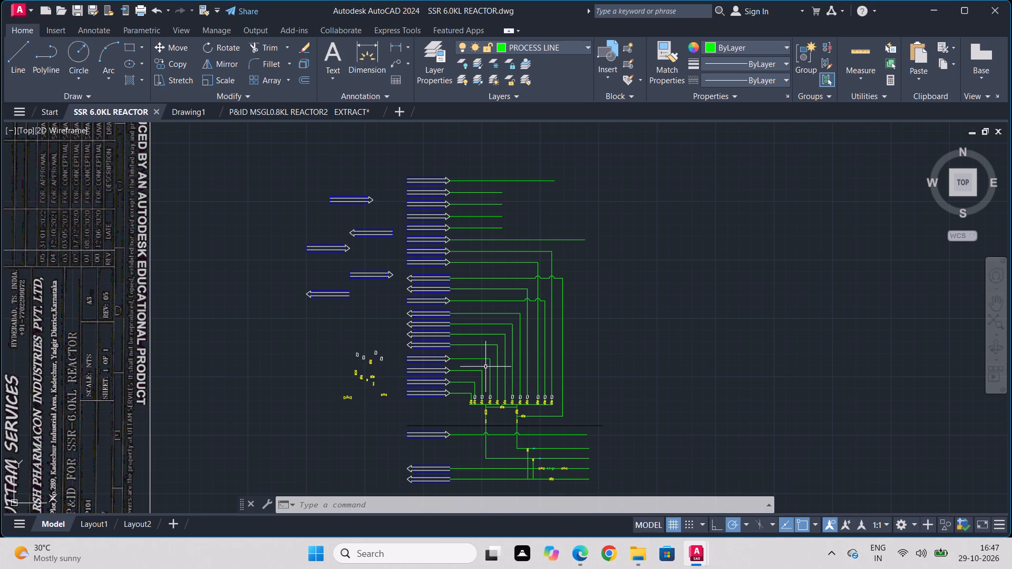
Copy the top four right-pointing arrows of the column twice into the empty area right of the piping, the second set farther right and lower.
scroll(375, 190, up, 2)
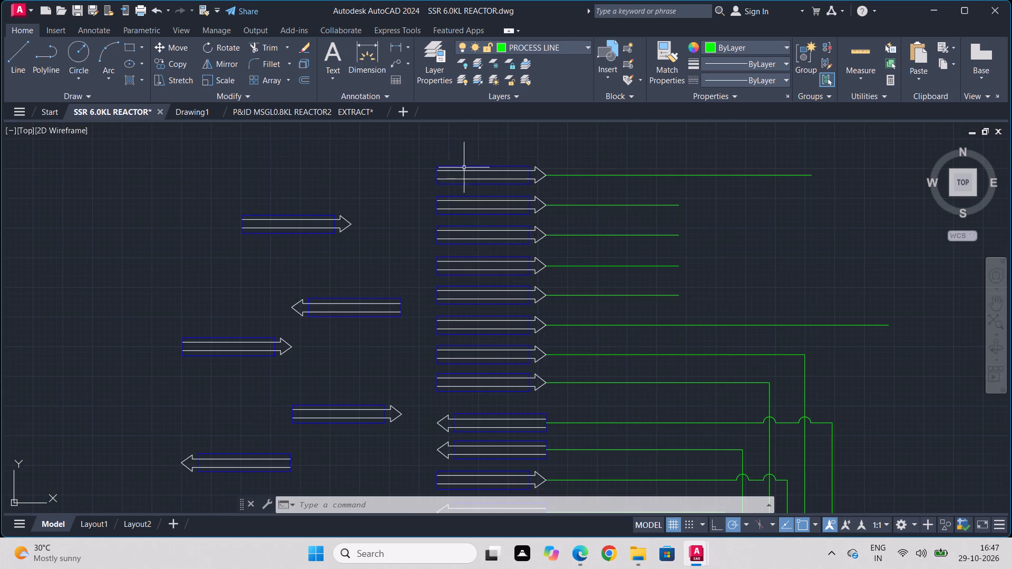
click(491, 143)
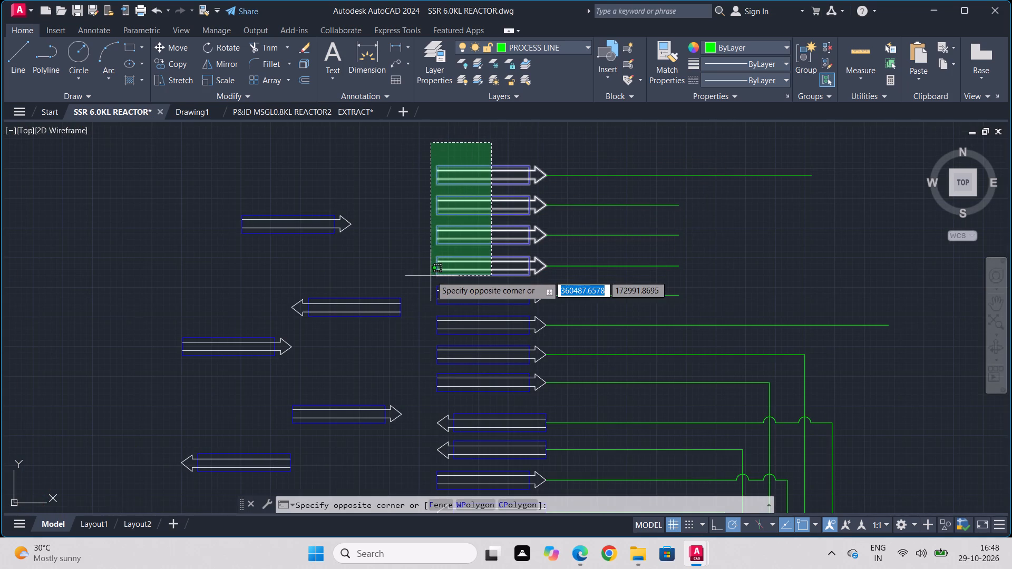
click(429, 282)
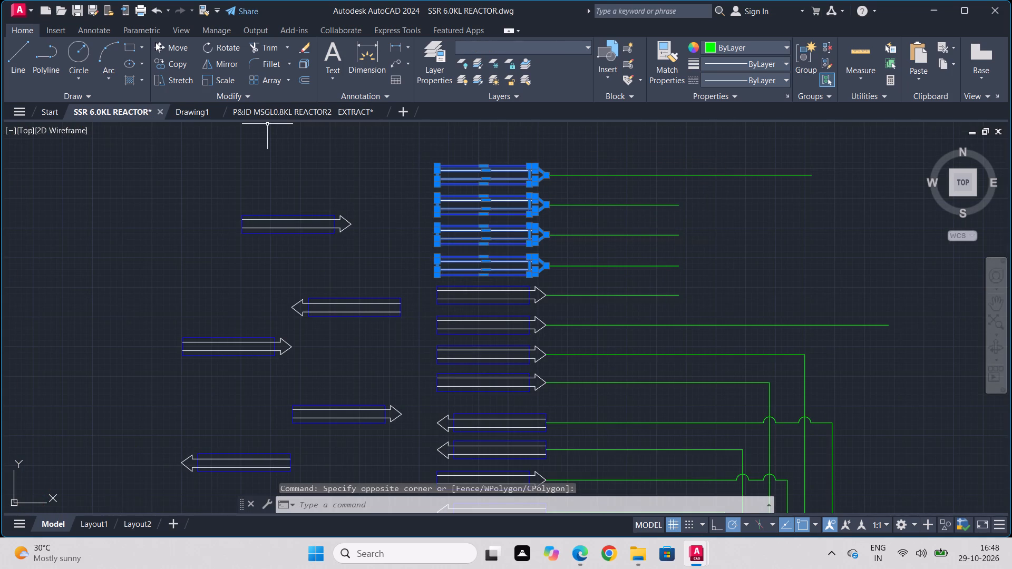
click(162, 63)
click(434, 163)
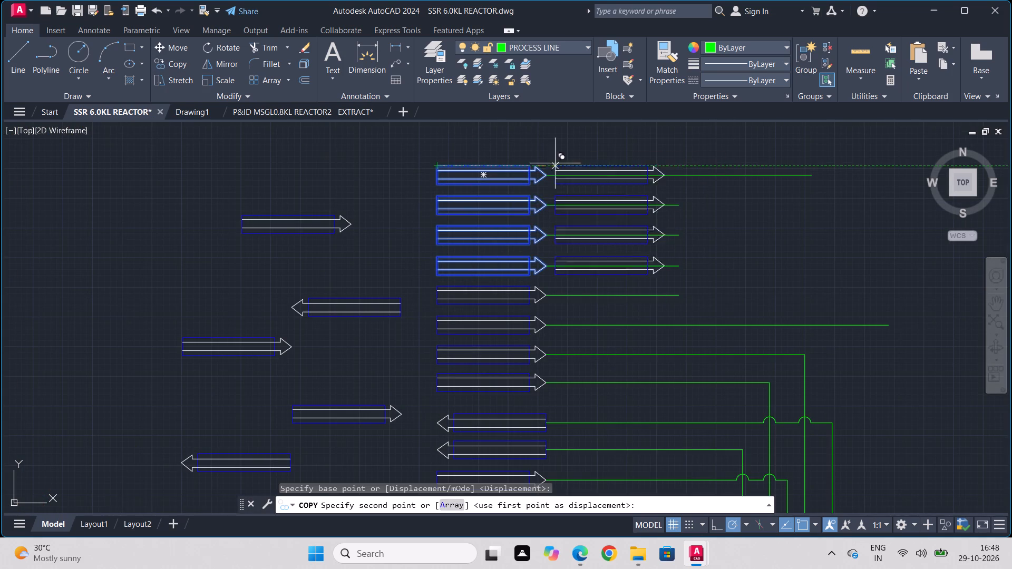
middle_drag(802, 170, 395, 180)
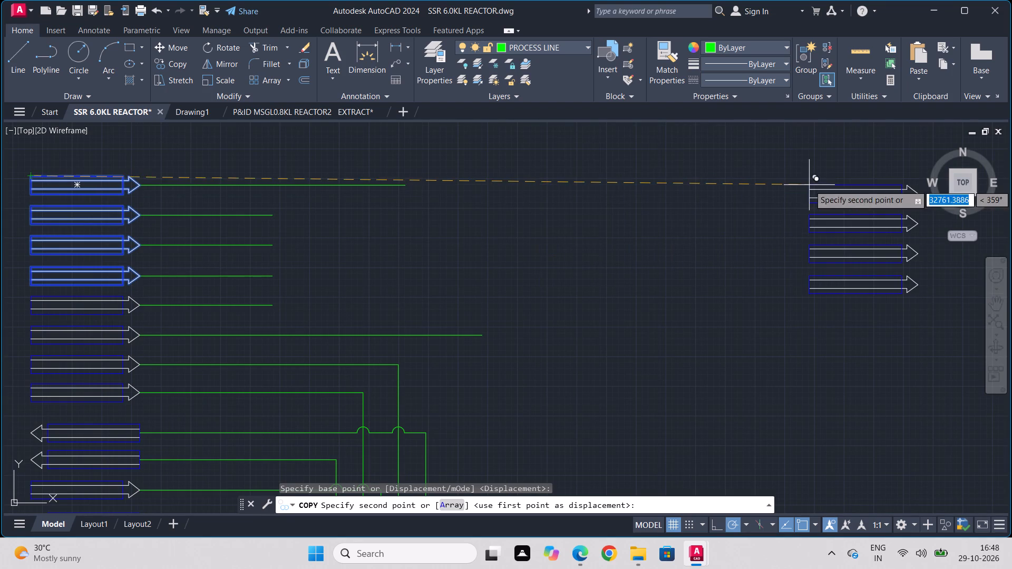
middle_drag(809, 185, 539, 179)
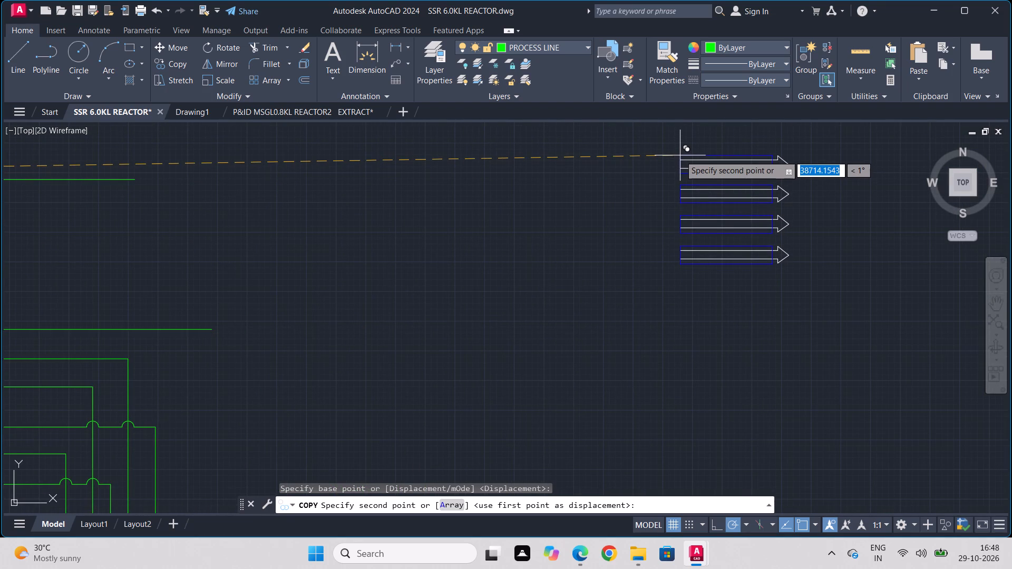
click(680, 155)
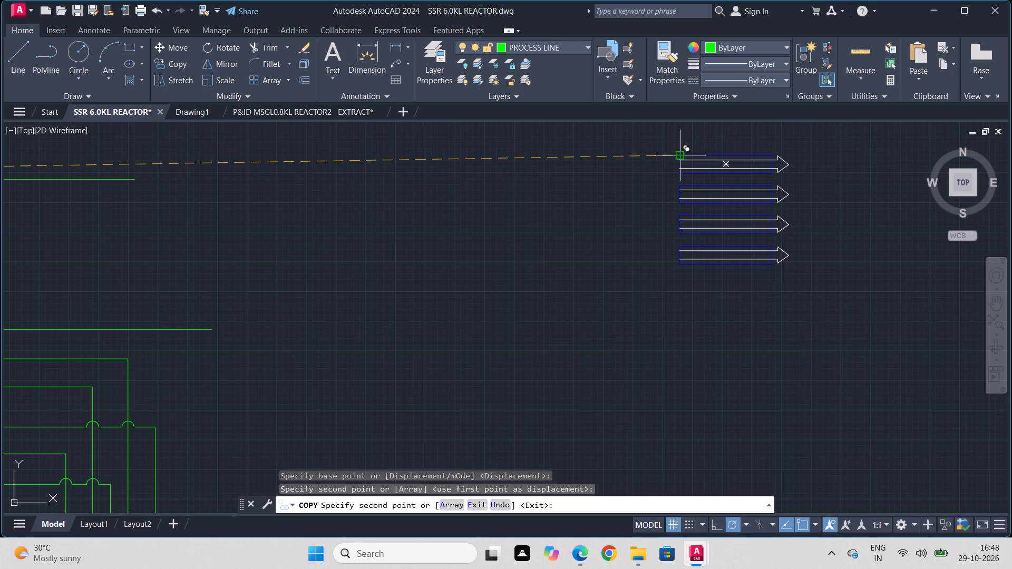
click(871, 219)
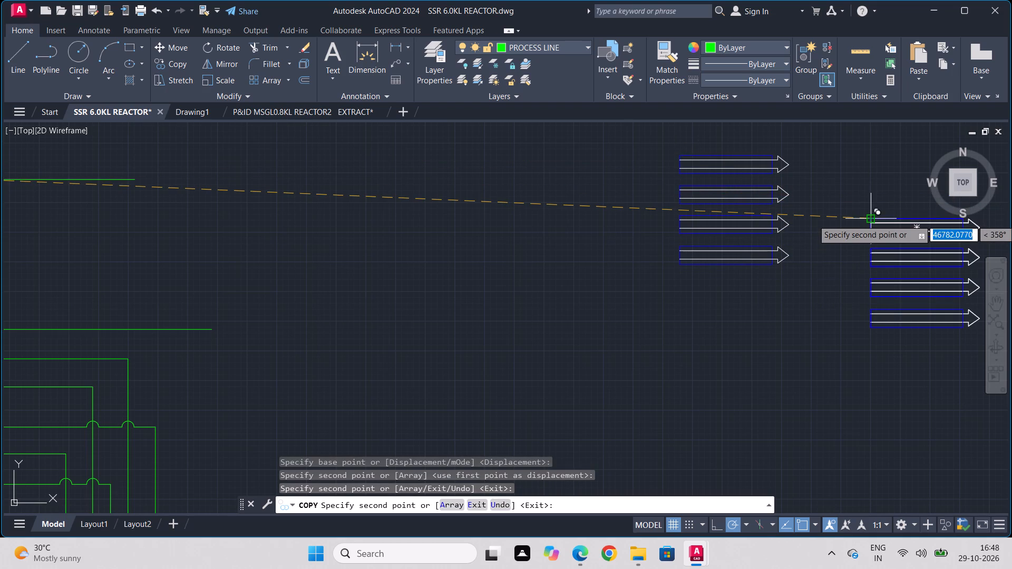
key(Escape)
Copy the lowest arrow of the first copied set about 1400 units straight below it, and once more below the second set.
click(781, 246)
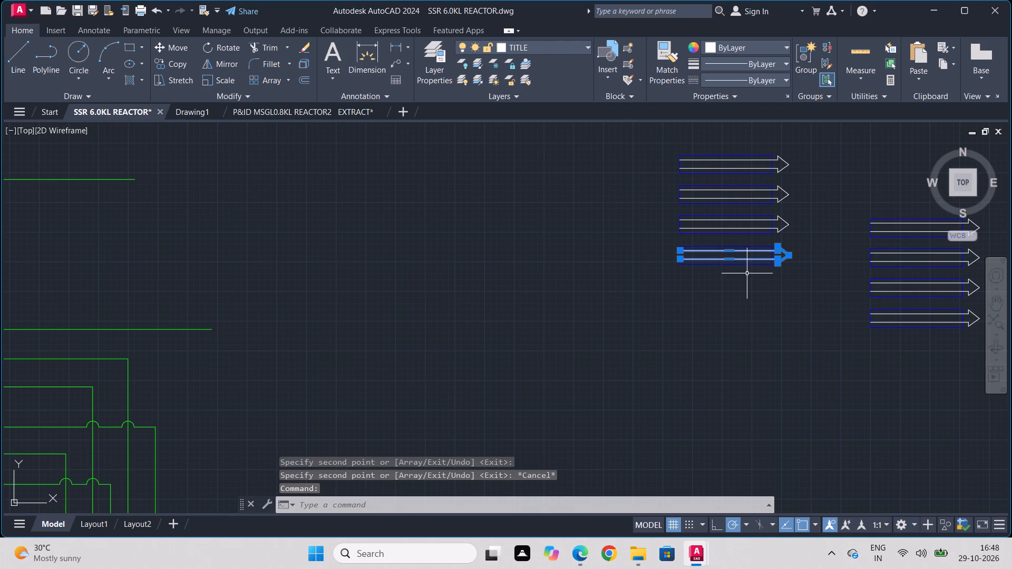
click(754, 240)
click(720, 282)
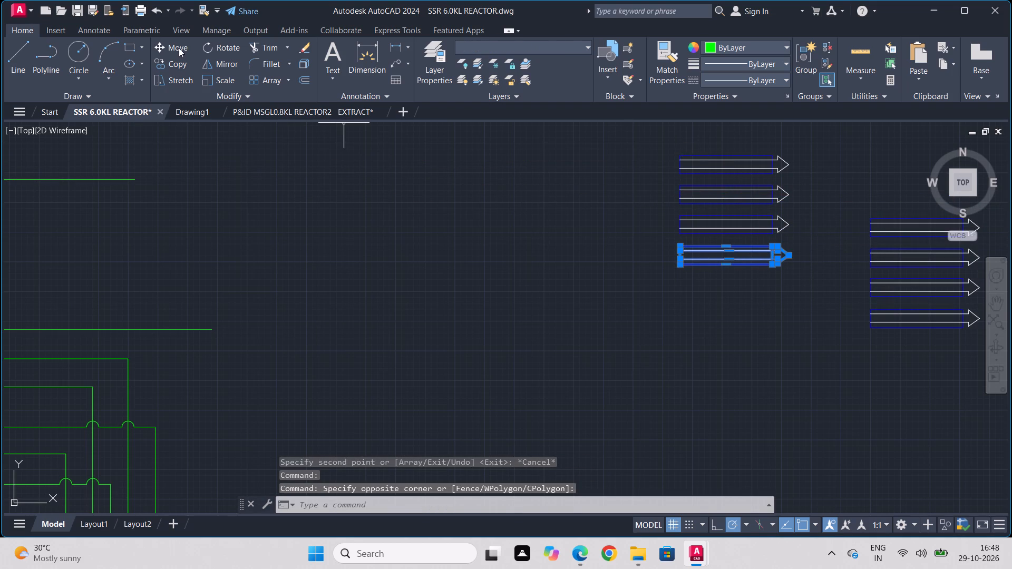
click(173, 62)
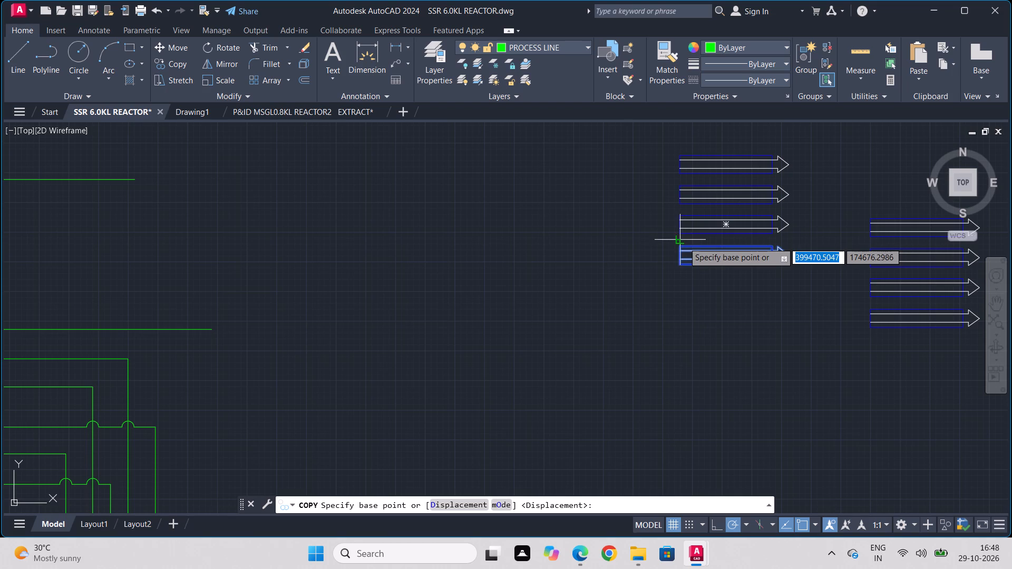
click(681, 246)
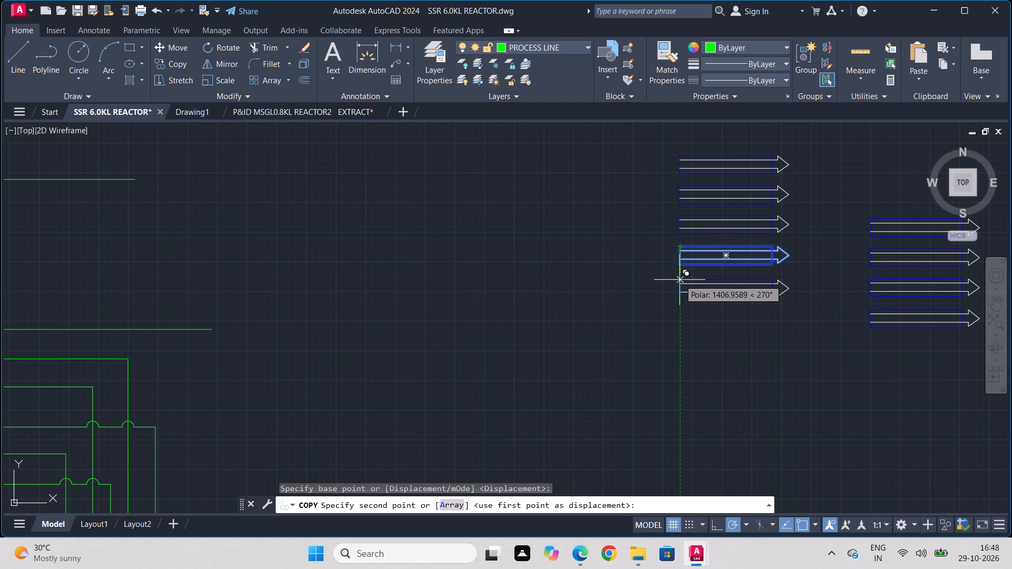
click(680, 280)
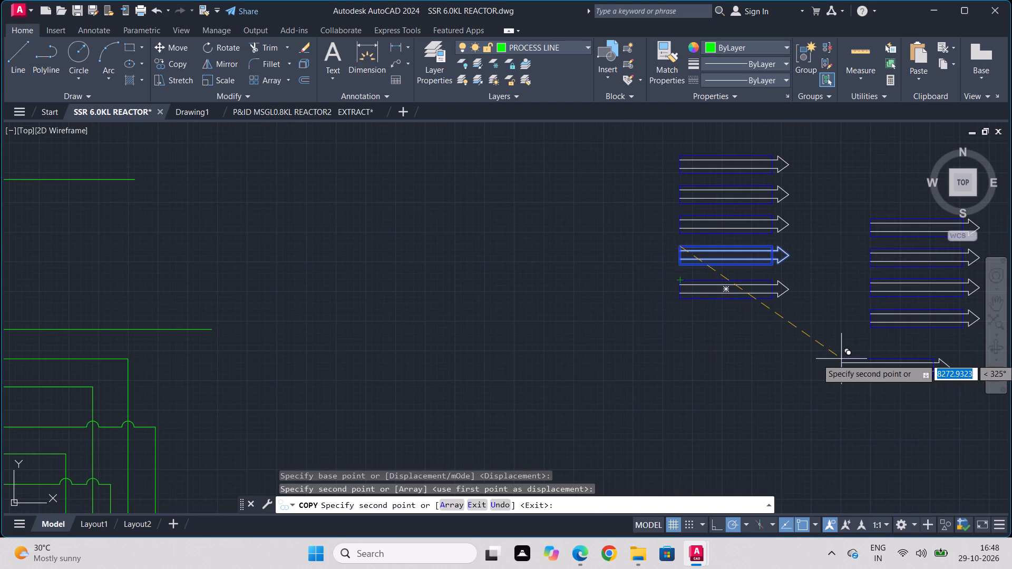
click(834, 366)
key(Escape)
Rotate the single arrow below the second copied set by half a turn about its tip so it points left.
drag(935, 337, 921, 353)
click(821, 423)
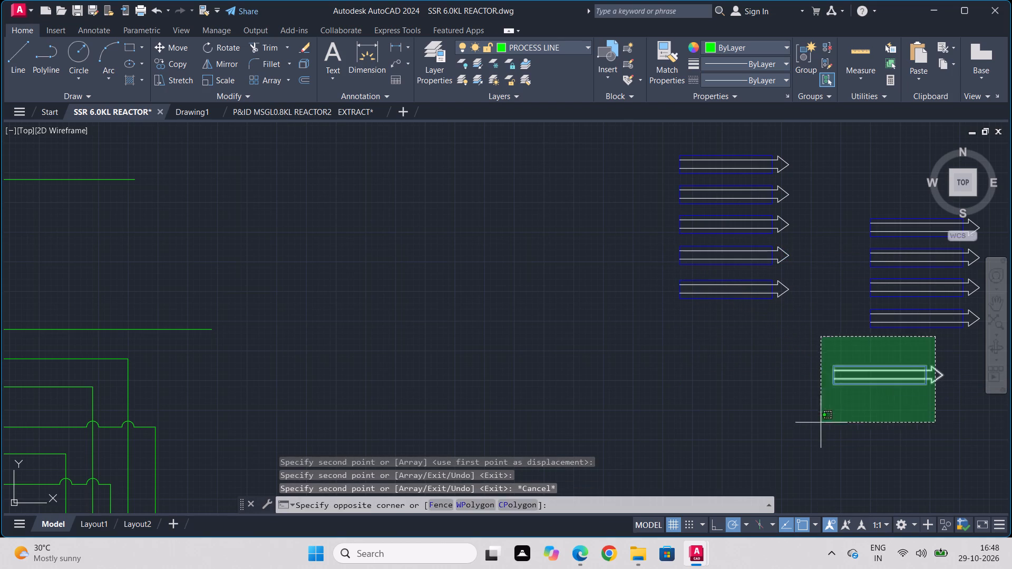
click(220, 52)
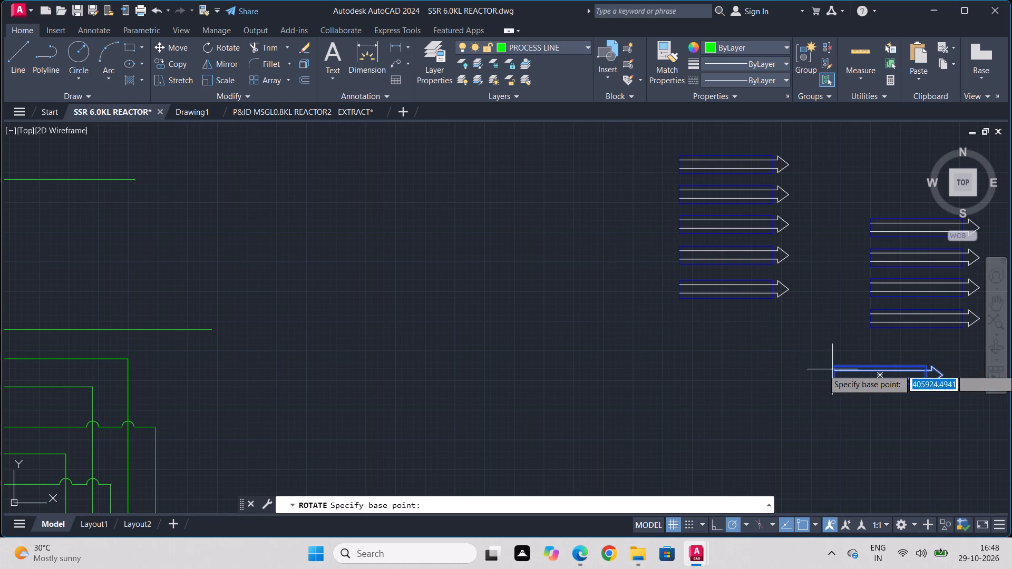
click(945, 378)
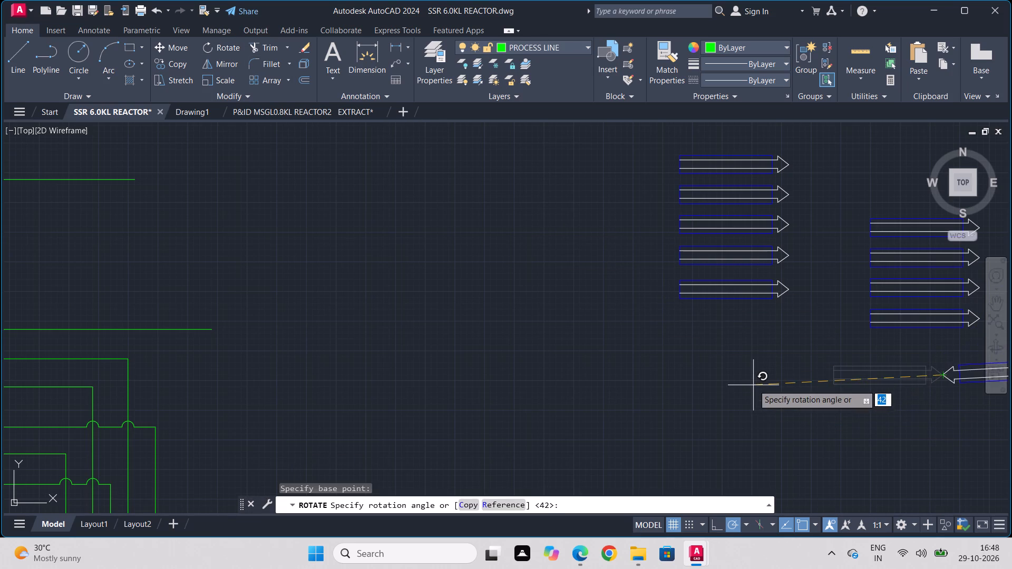
click(753, 376)
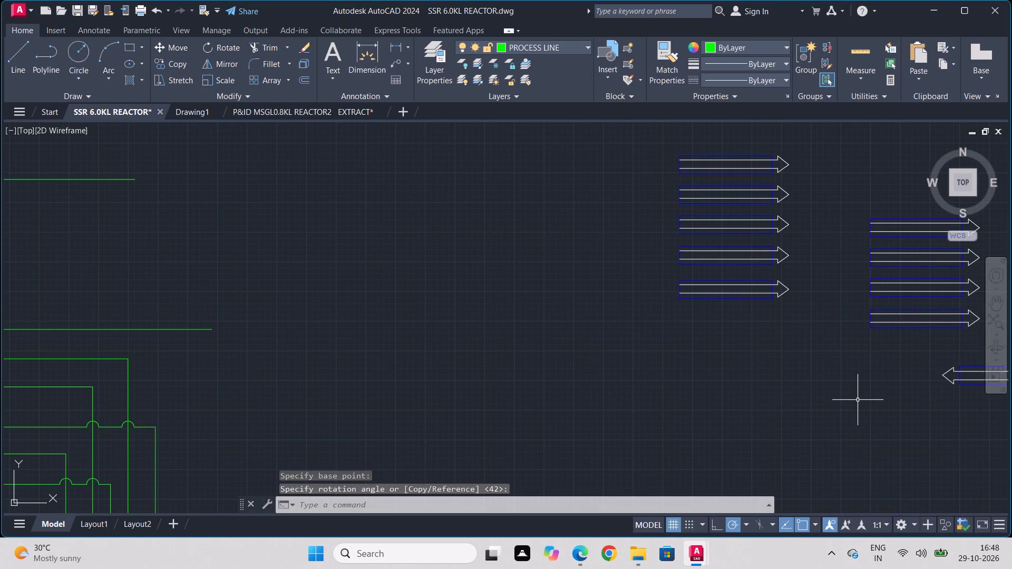
Copy the left-pointing arrow about 1309 units straight below itself.
middle_drag(858, 400, 416, 317)
drag(614, 252, 607, 258)
click(541, 307)
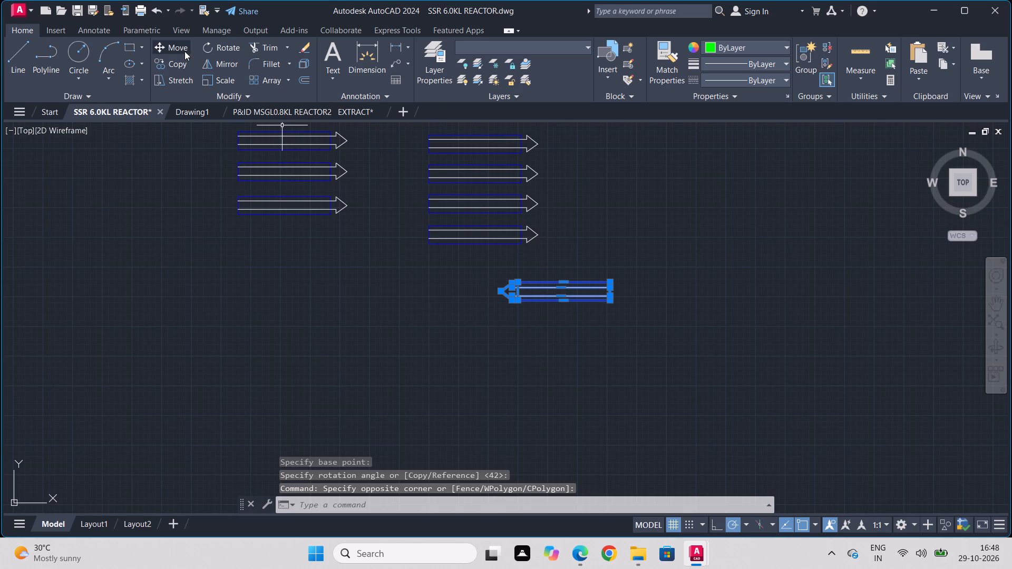
click(174, 68)
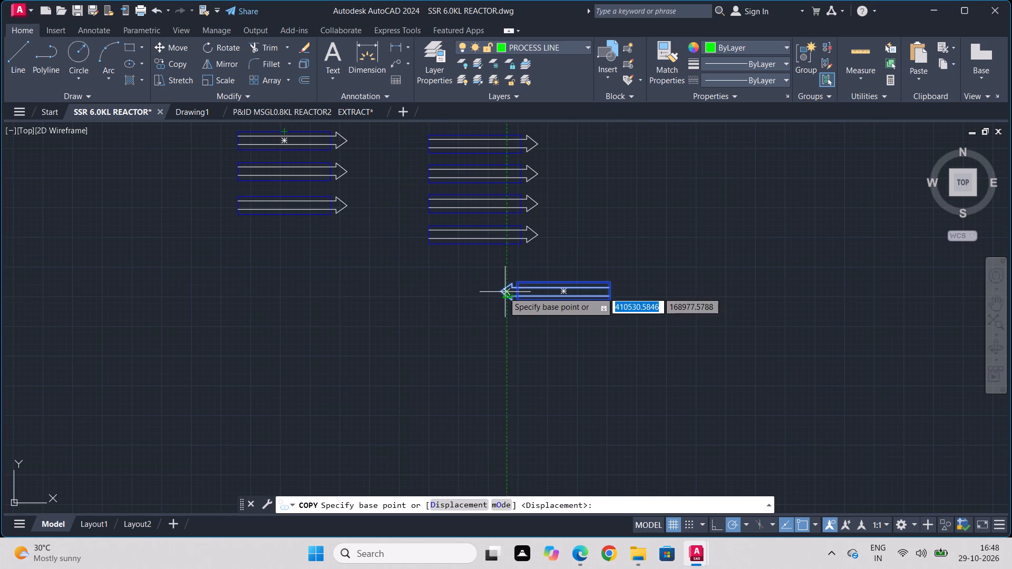
click(503, 292)
click(499, 322)
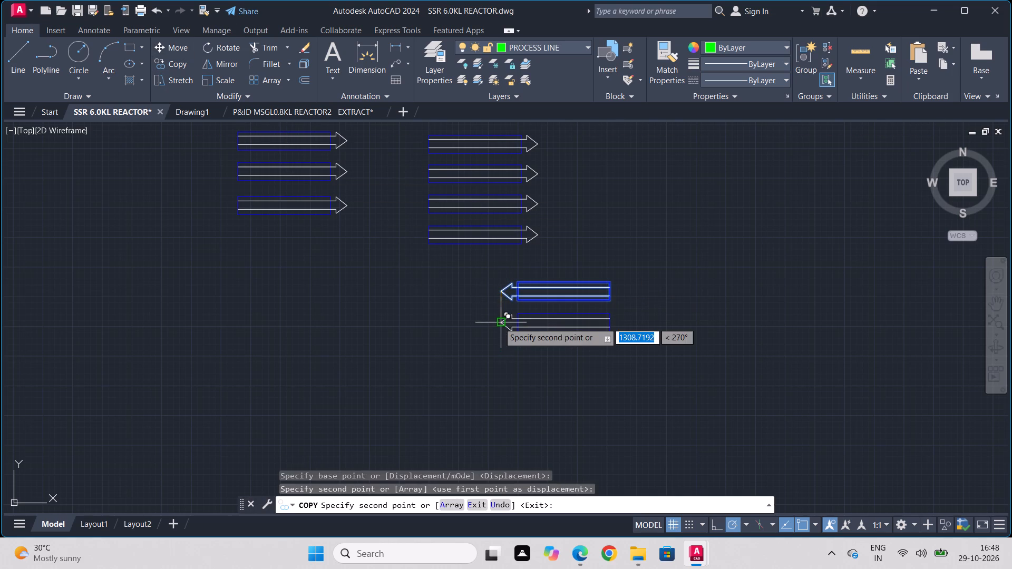
key(Escape)
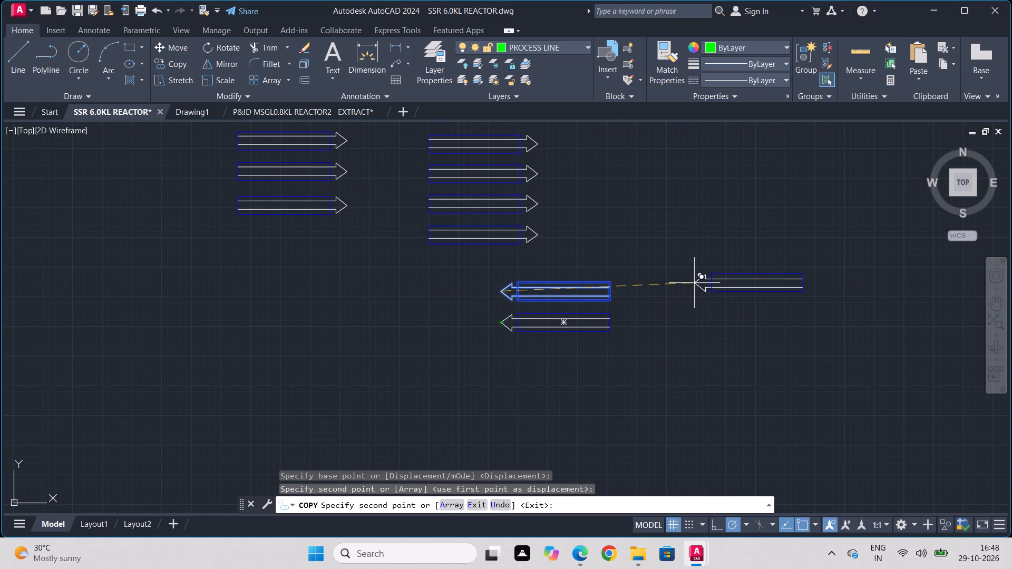
Copy the pair of left-pointing arrows beneath the first column's lowest right-pointing arrow, edge-aligned with it, and once more to the right of the pair.
click(622, 248)
click(511, 357)
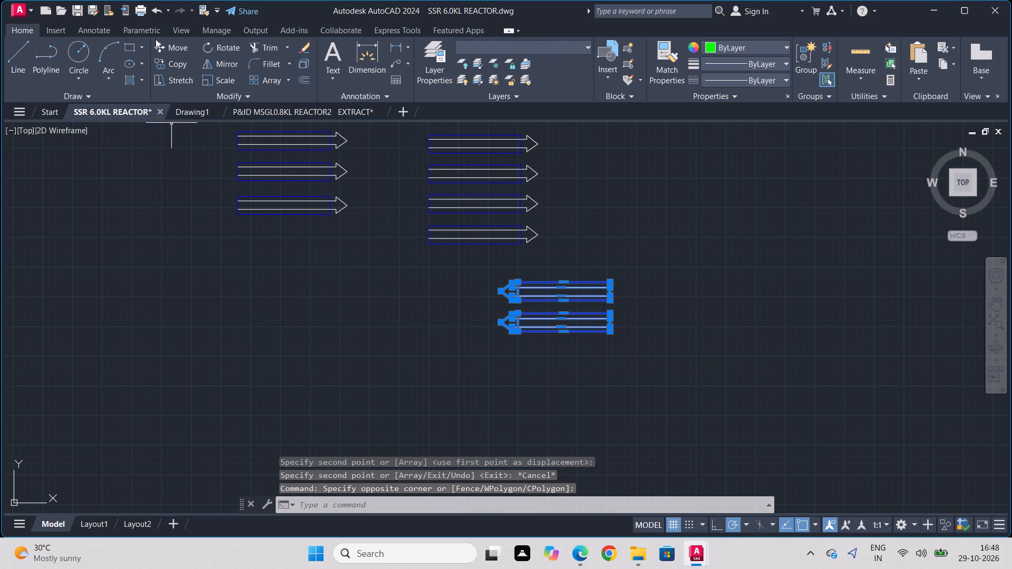
click(169, 66)
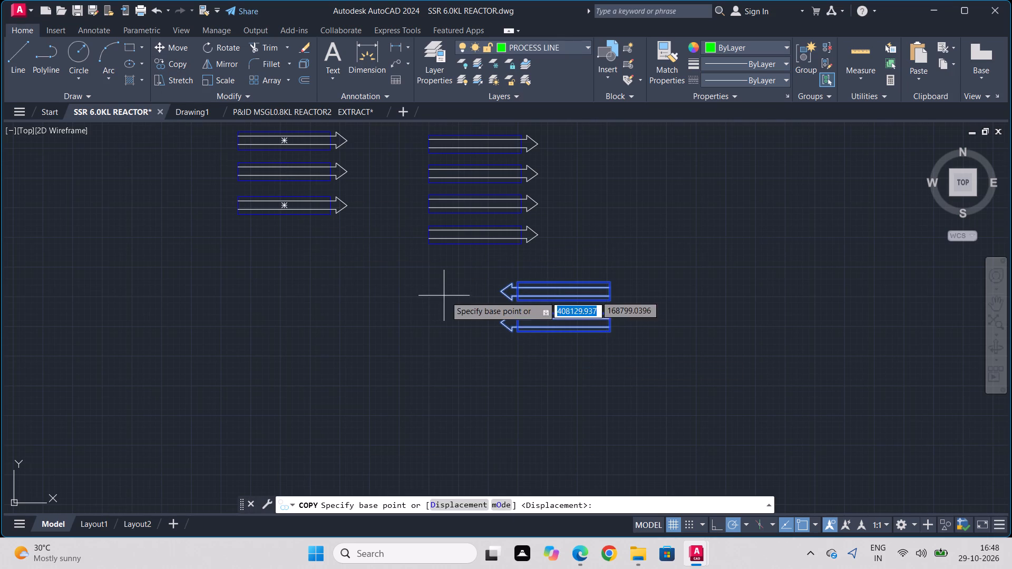
click(498, 289)
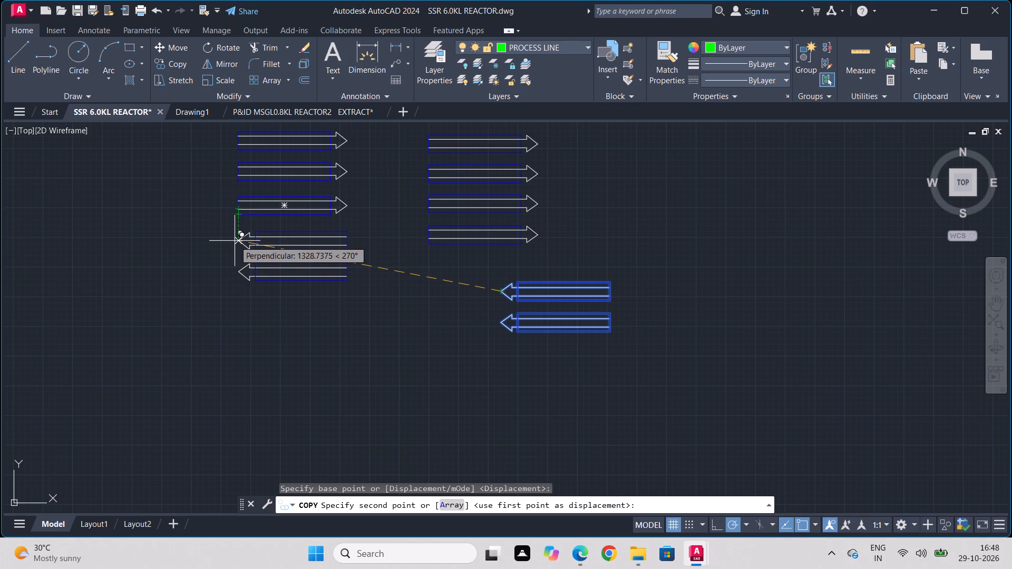
click(235, 241)
click(671, 283)
key(Escape)
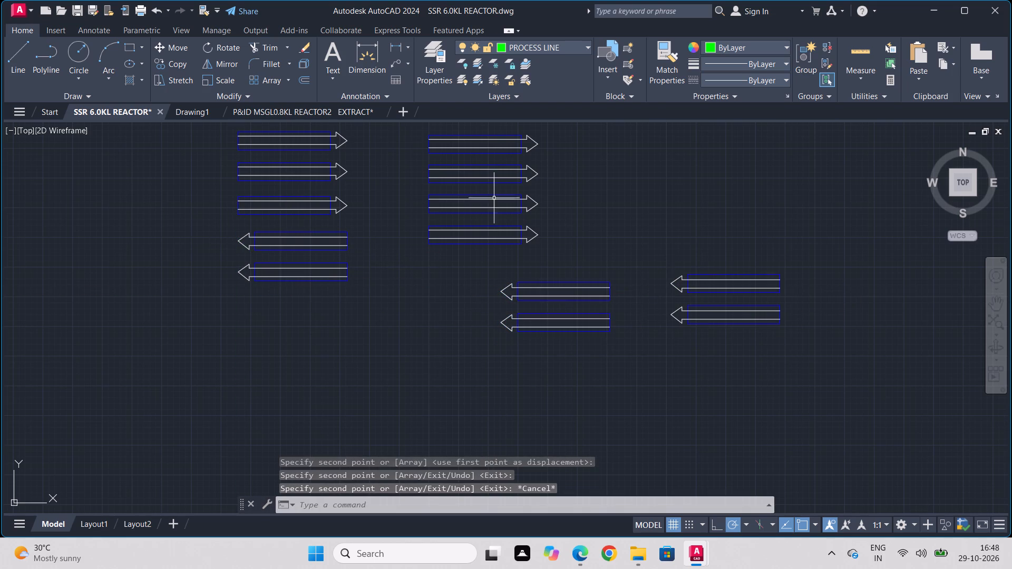
Copy the lower two right-pointing arrows of the second set into the first column, directly beneath its left-pointing pair and edge-aligned.
click(490, 179)
key(Escape)
drag(490, 189, 479, 207)
click(454, 240)
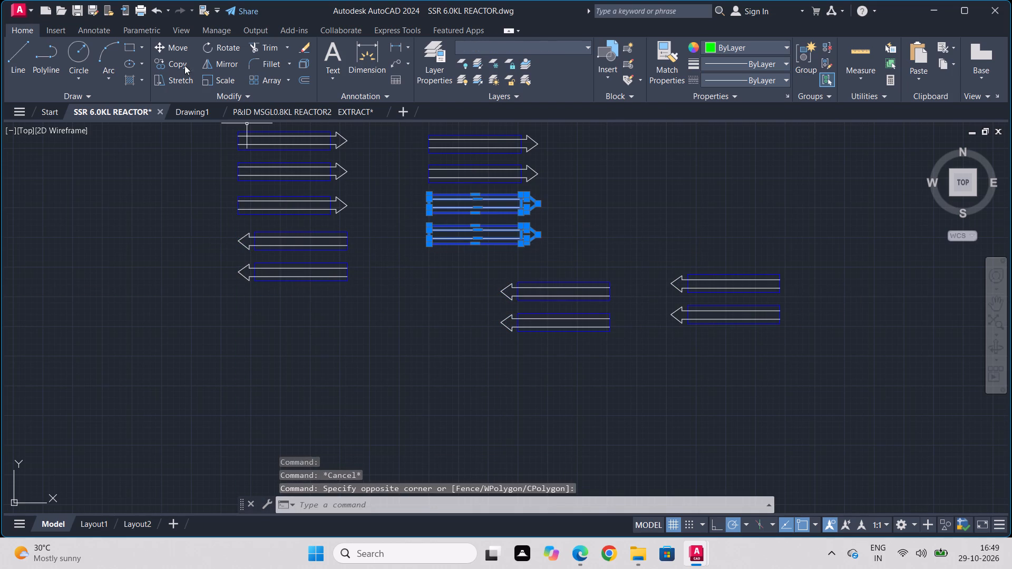
click(167, 63)
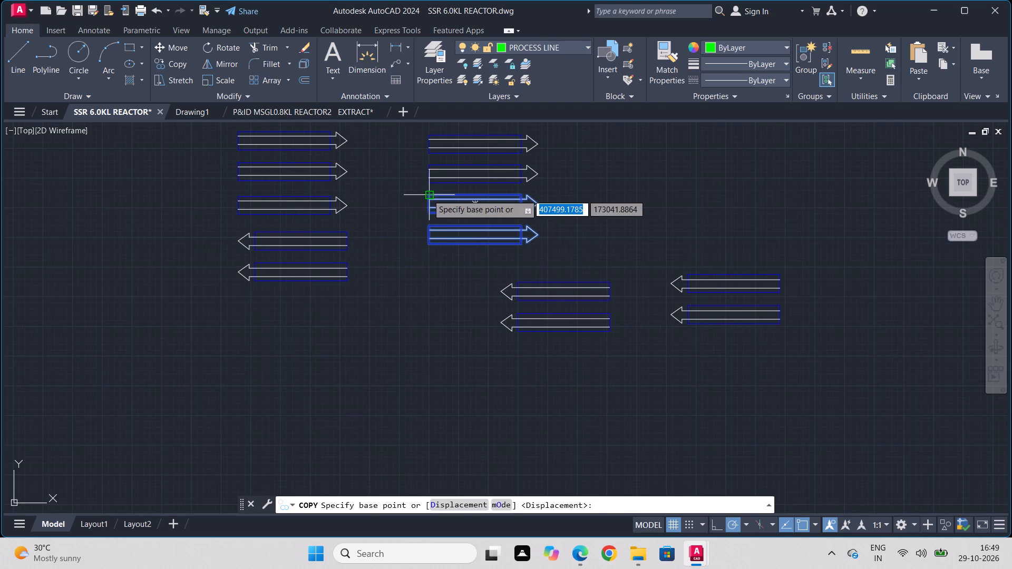
click(427, 194)
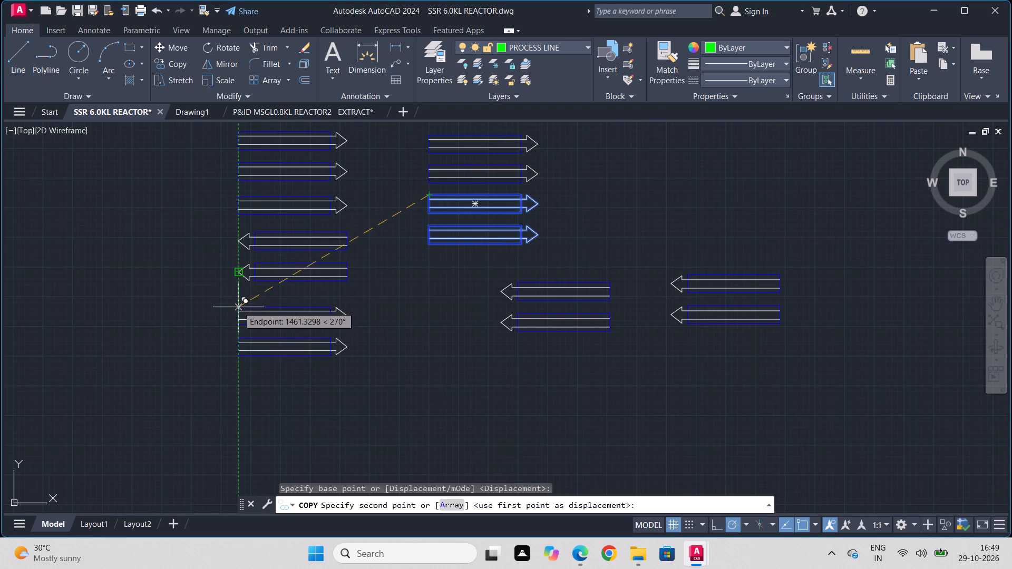
click(242, 296)
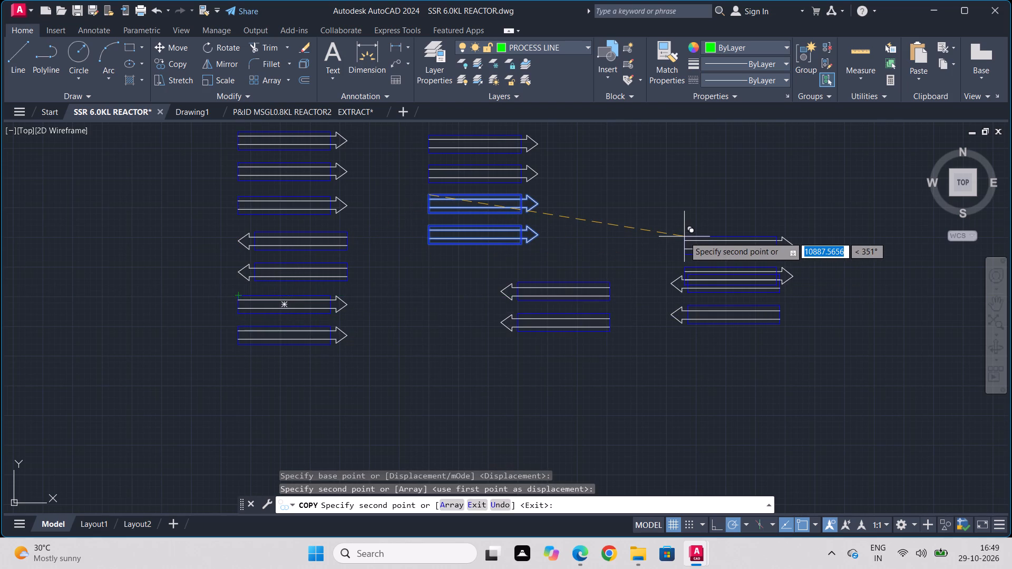
key(Escape)
Copy the first column's pair of left-pointing arrows straight down to the column's bottom, beneath its lowest two right-pointing arrows.
click(332, 229)
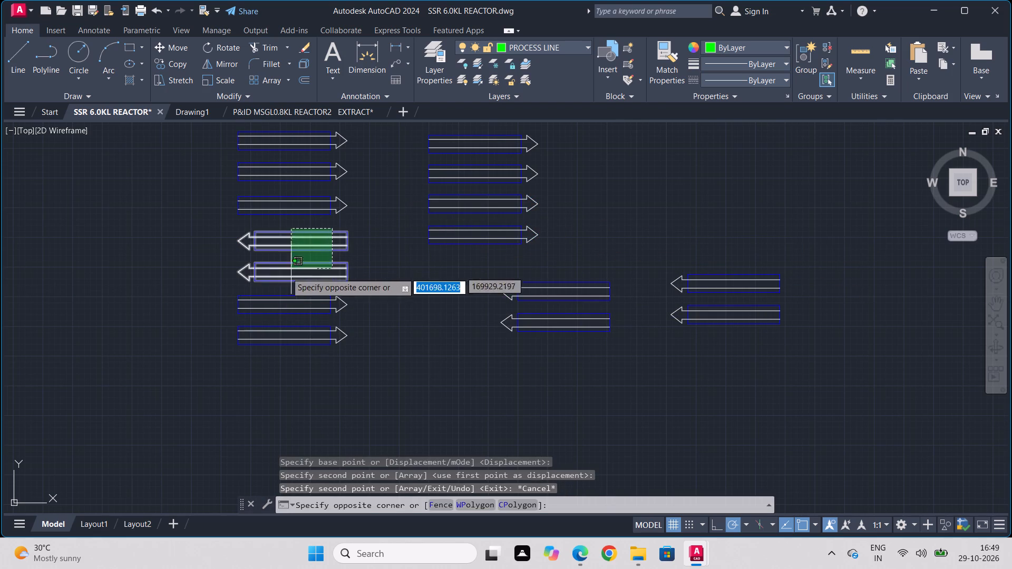
click(270, 284)
click(169, 67)
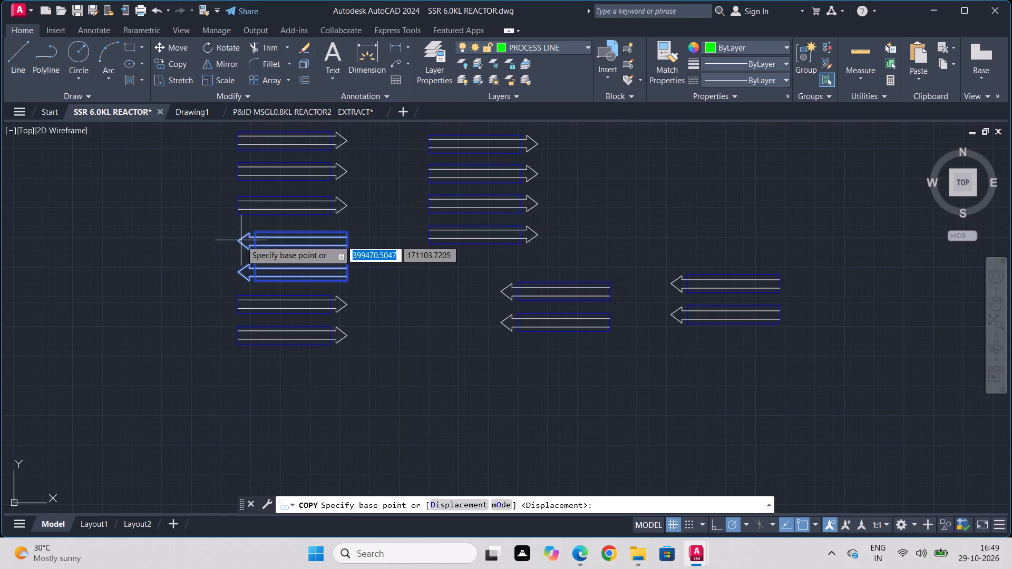
drag(241, 240, 237, 262)
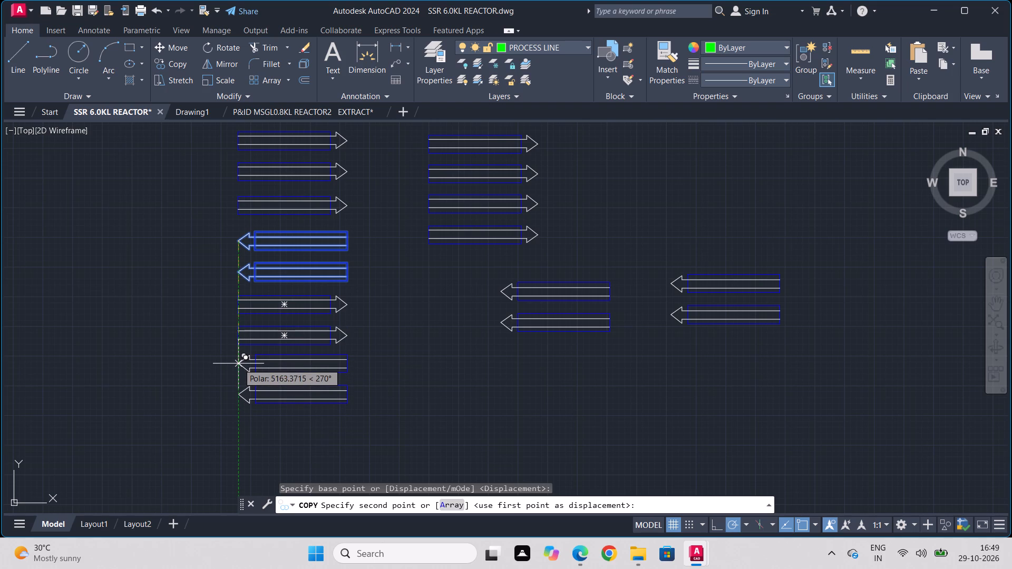
click(237, 368)
key(Escape)
Move the spare four right-pointing arrows and two left-pointing pairs beside the new column to the empty area left of the piping.
scroll(441, 347, down, 2)
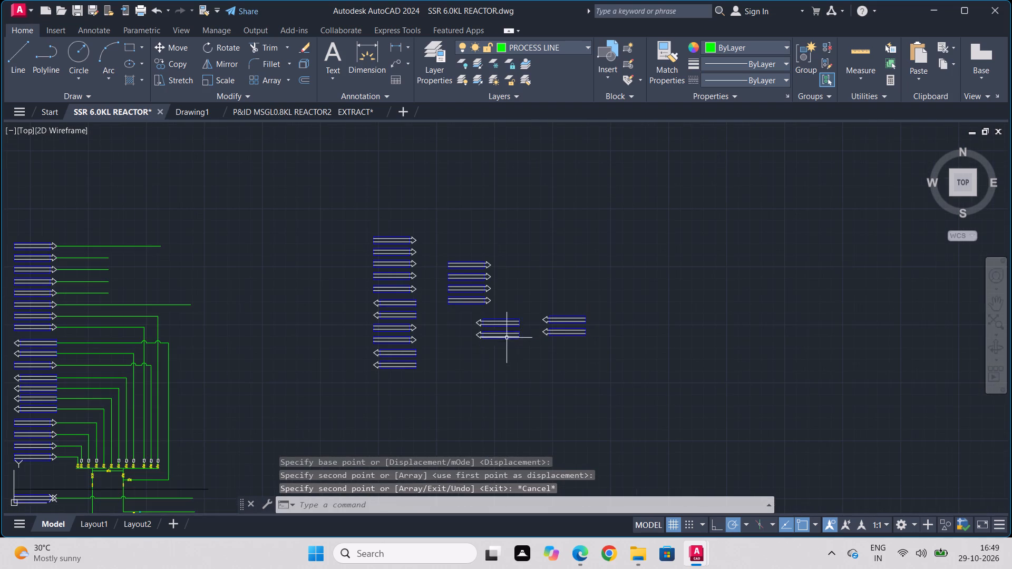
middle_drag(563, 294, 835, 191)
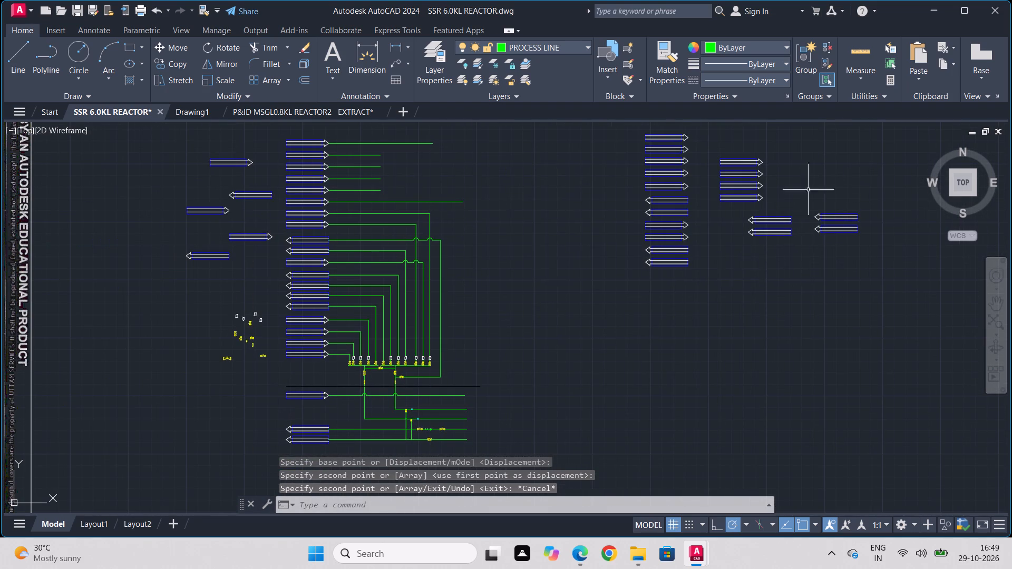
click(826, 117)
drag(834, 143, 818, 142)
click(724, 298)
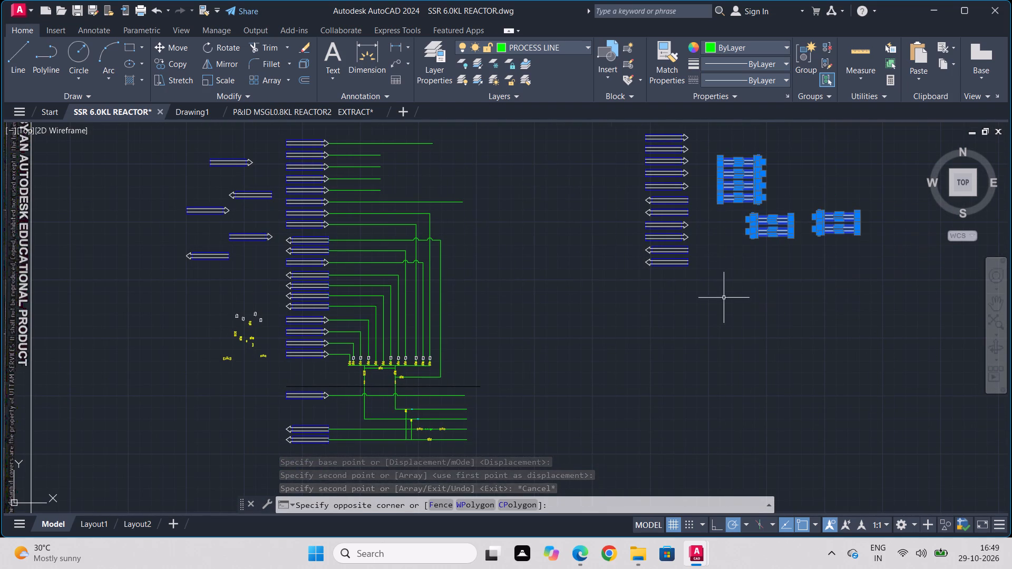
drag(180, 45, 204, 63)
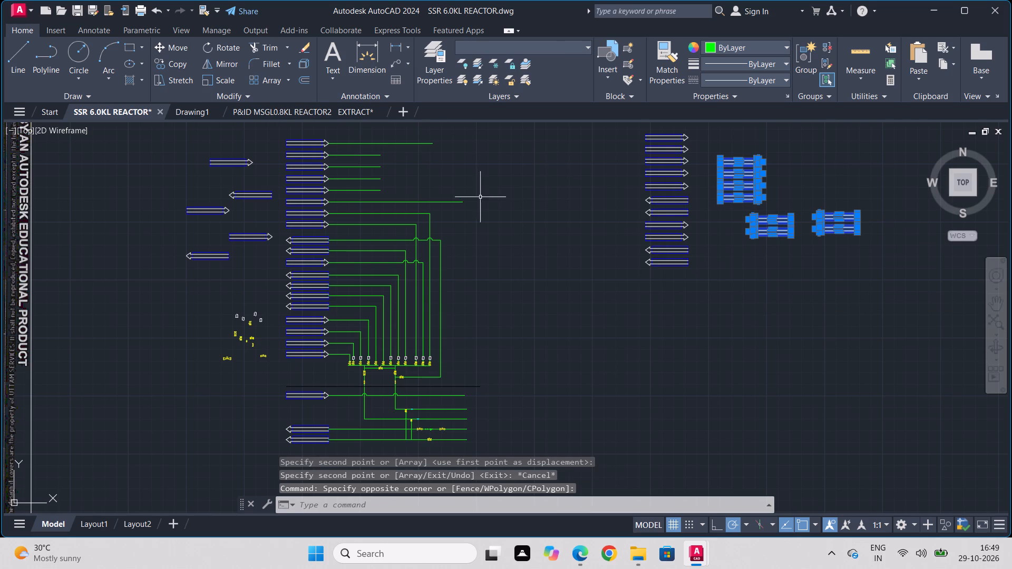
click(172, 50)
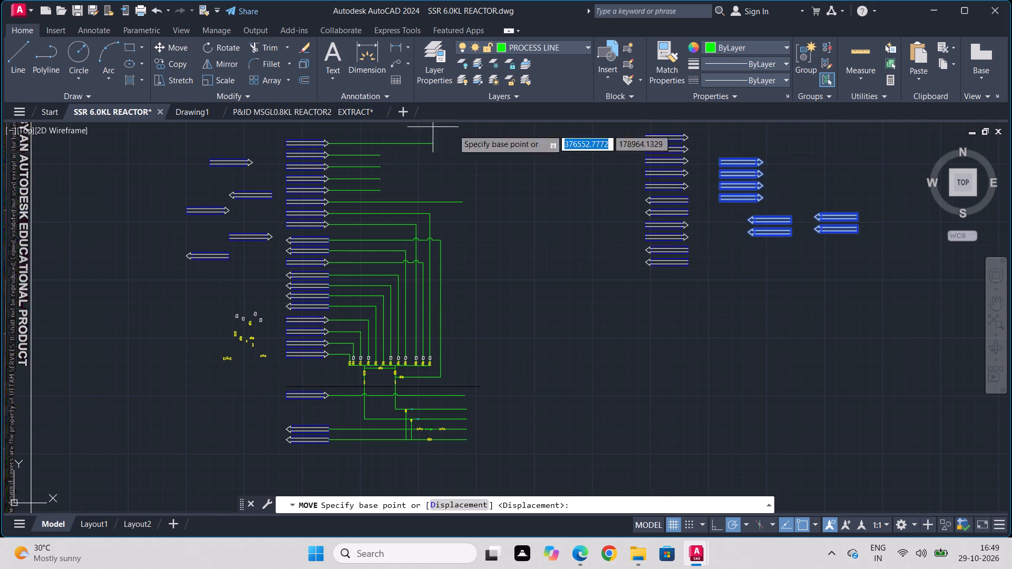
click(735, 160)
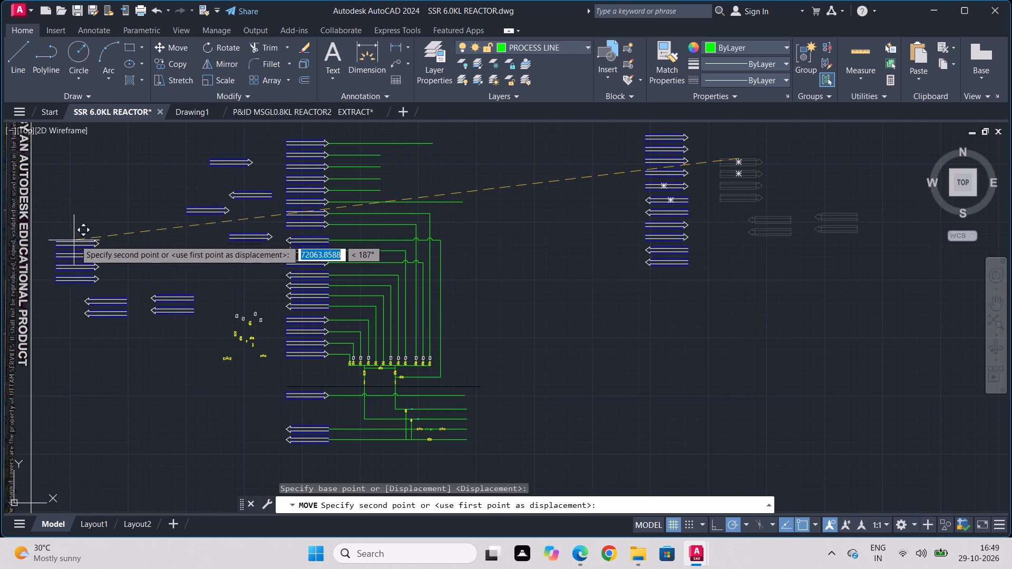
click(89, 233)
Move the new eleven-arrow column about 5219 units farther right, away from the piping.
scroll(677, 198, down, 1)
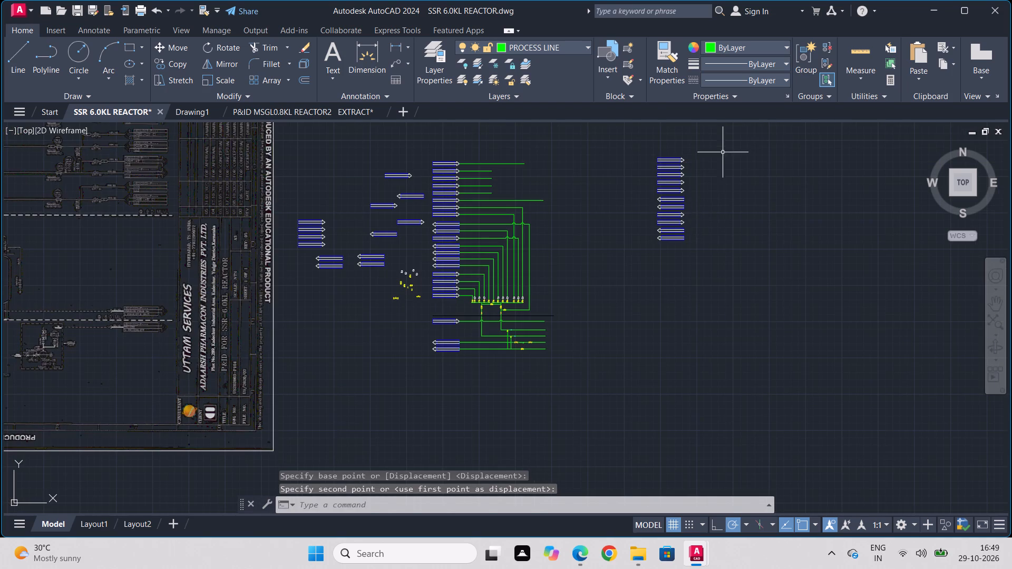
click(724, 144)
drag(612, 288, 607, 281)
click(170, 45)
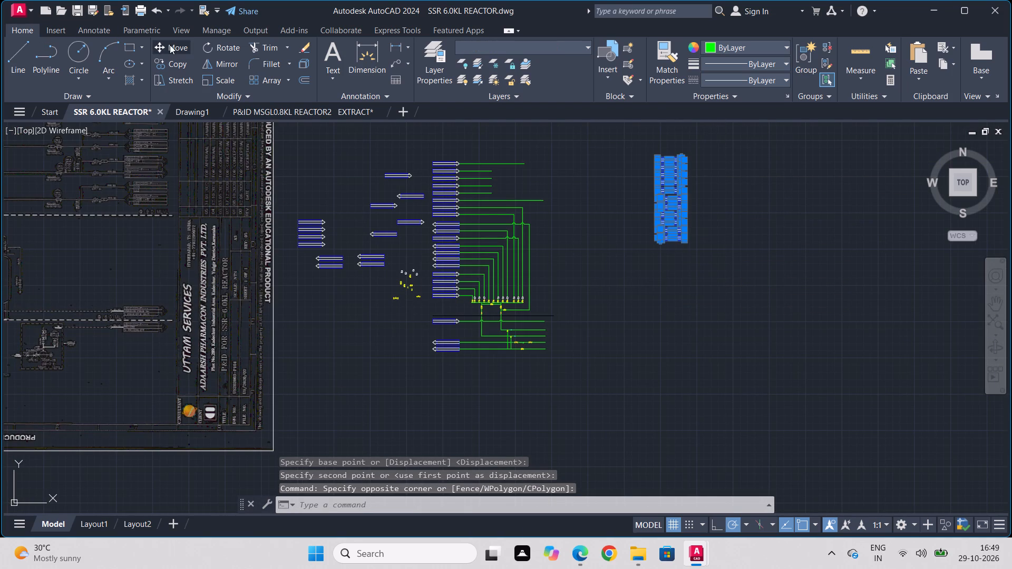
scroll(528, 139, up, 2)
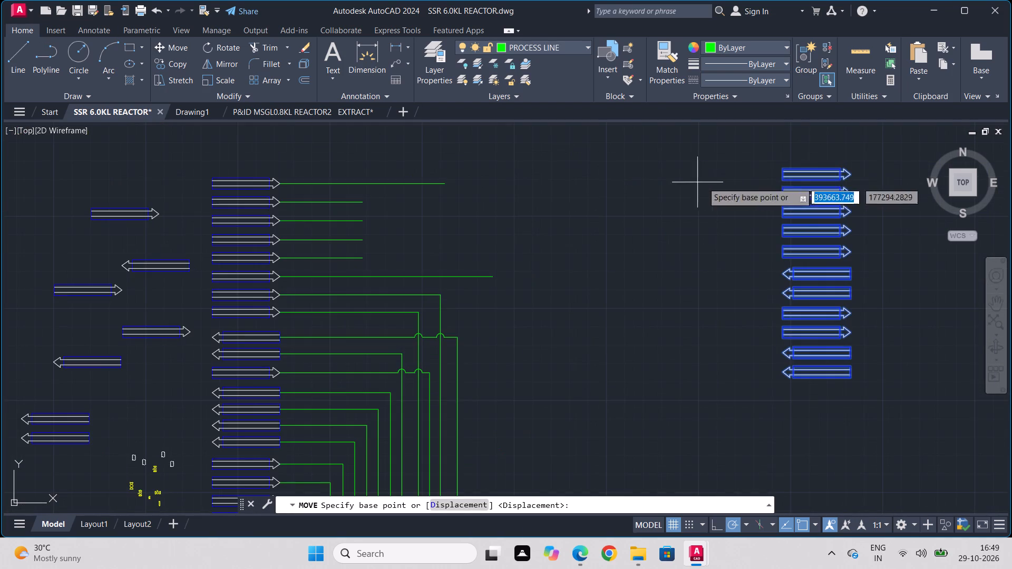
drag(784, 163, 795, 161)
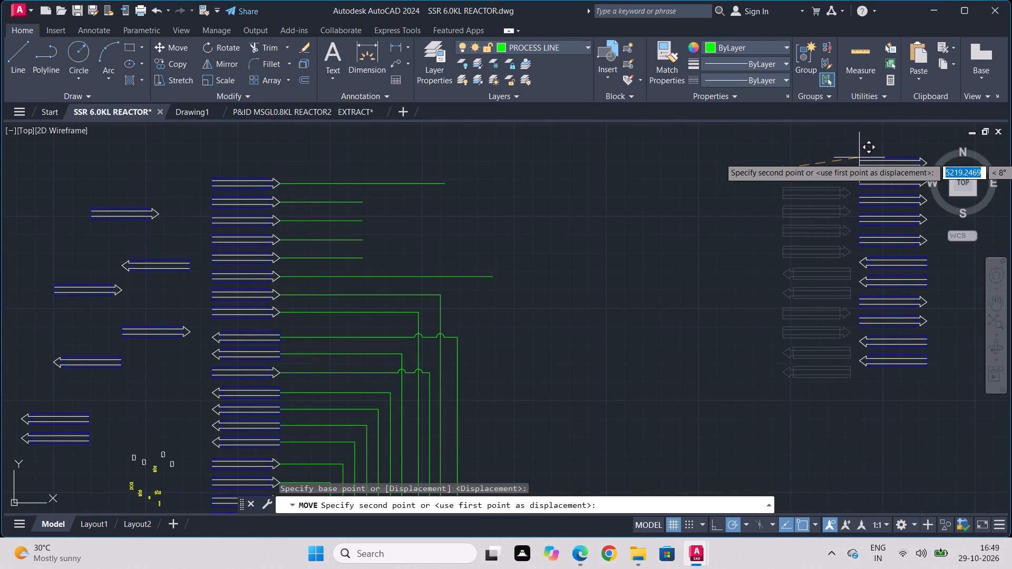
click(859, 158)
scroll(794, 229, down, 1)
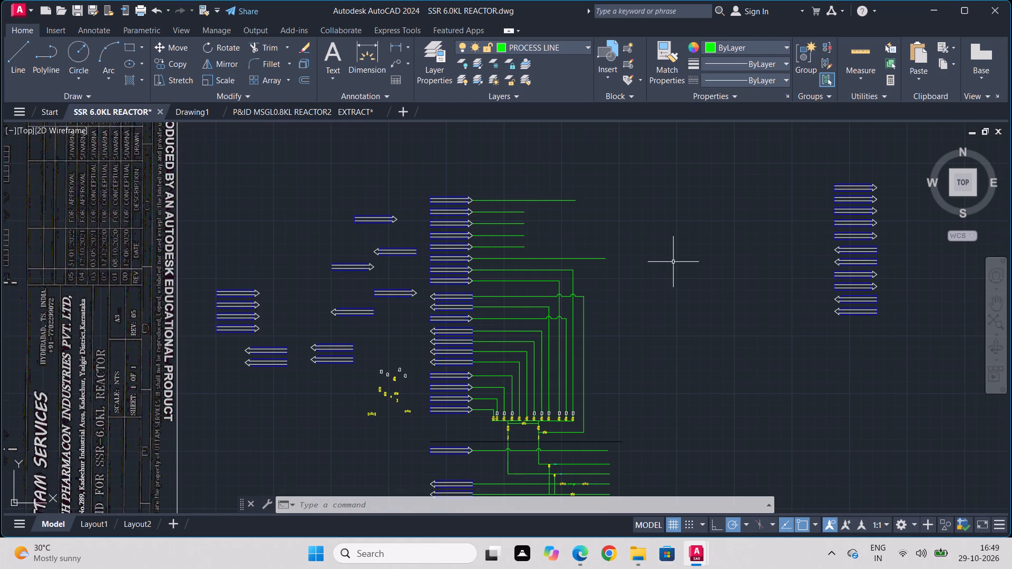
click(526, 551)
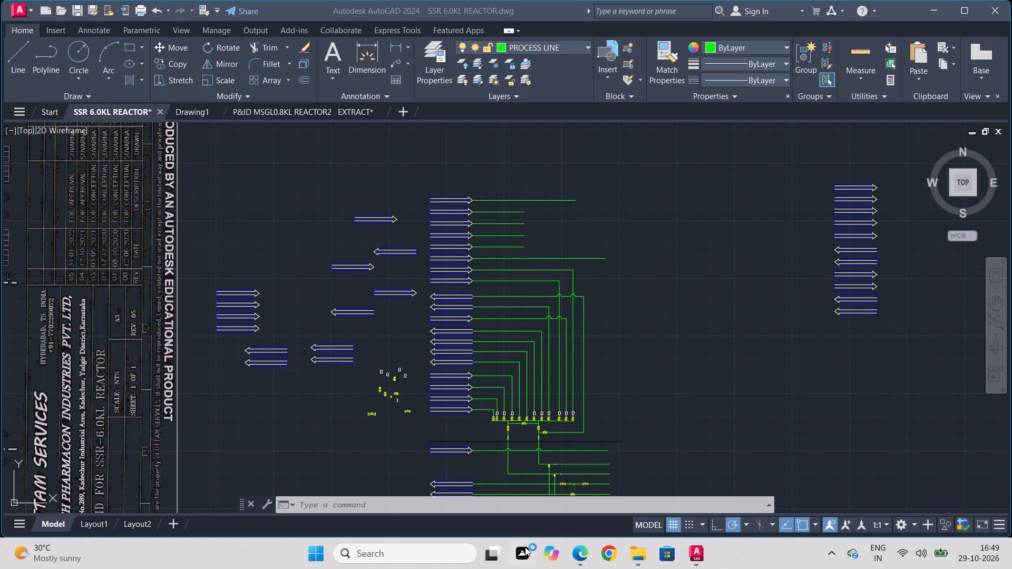